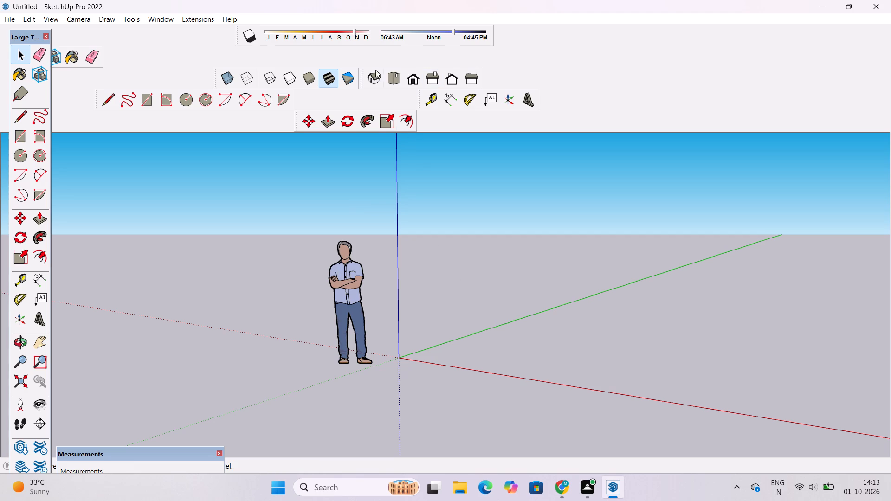
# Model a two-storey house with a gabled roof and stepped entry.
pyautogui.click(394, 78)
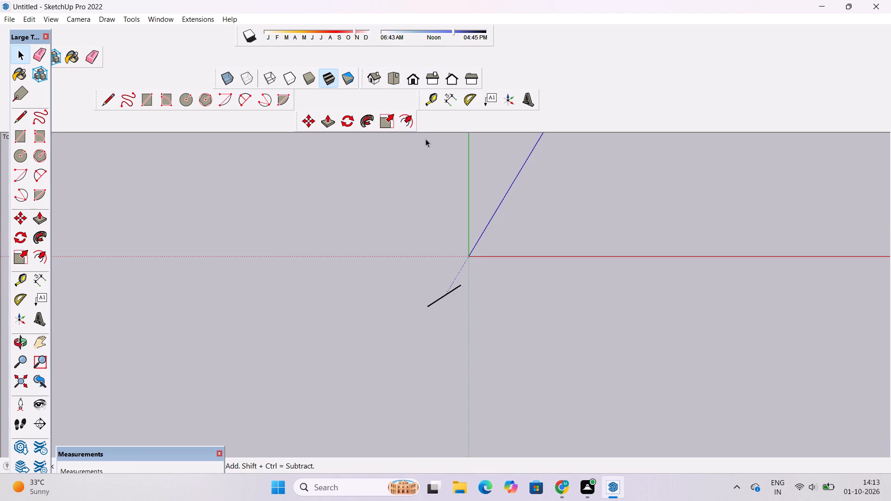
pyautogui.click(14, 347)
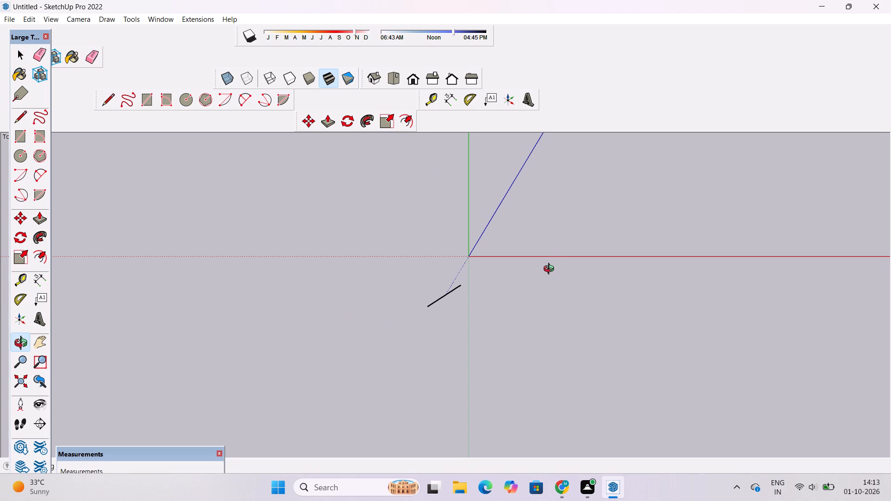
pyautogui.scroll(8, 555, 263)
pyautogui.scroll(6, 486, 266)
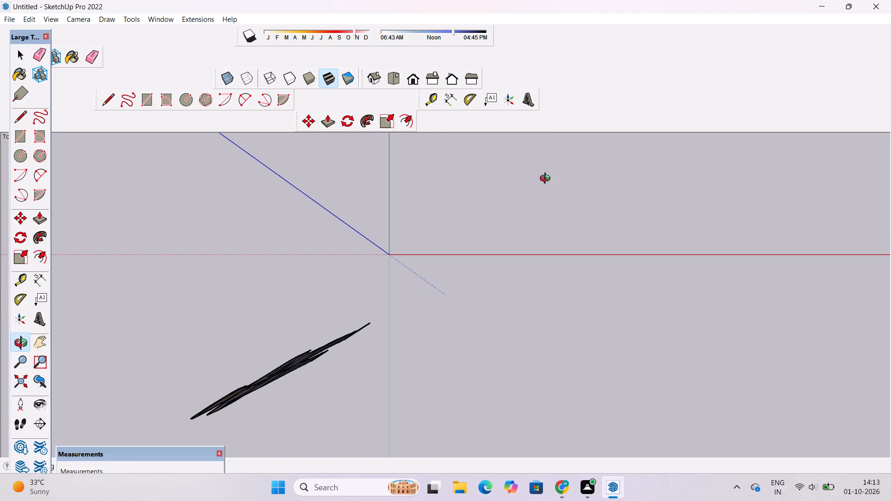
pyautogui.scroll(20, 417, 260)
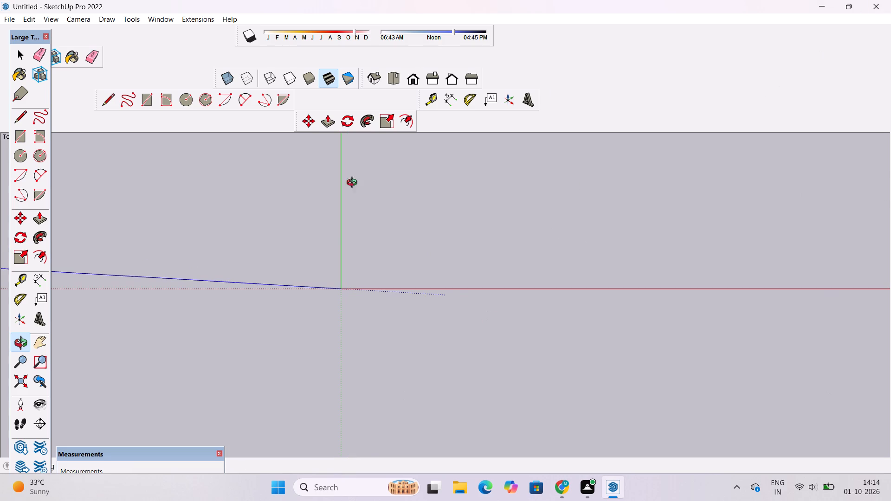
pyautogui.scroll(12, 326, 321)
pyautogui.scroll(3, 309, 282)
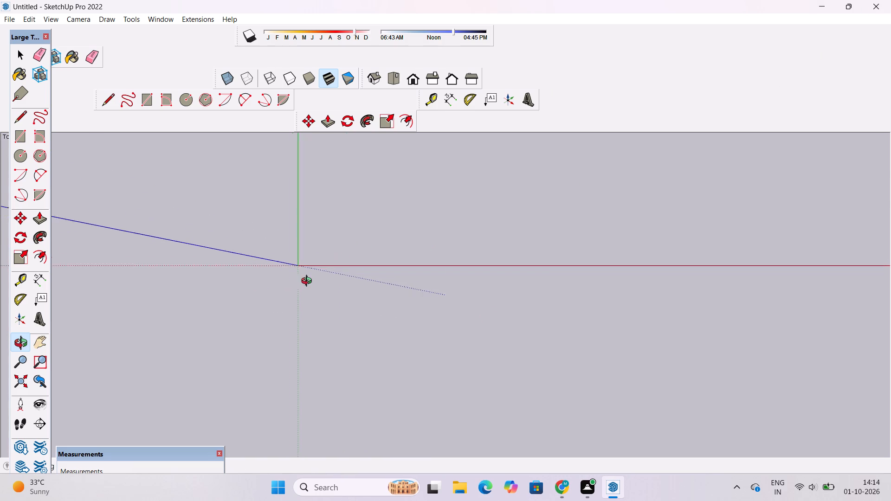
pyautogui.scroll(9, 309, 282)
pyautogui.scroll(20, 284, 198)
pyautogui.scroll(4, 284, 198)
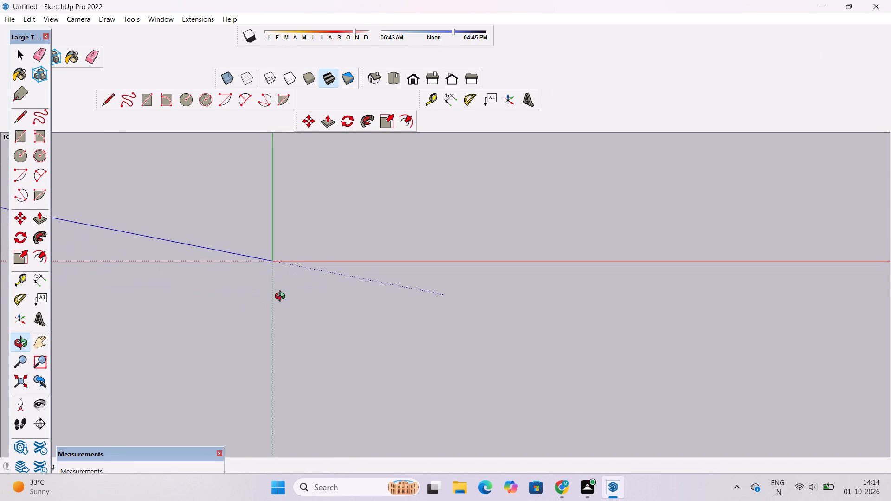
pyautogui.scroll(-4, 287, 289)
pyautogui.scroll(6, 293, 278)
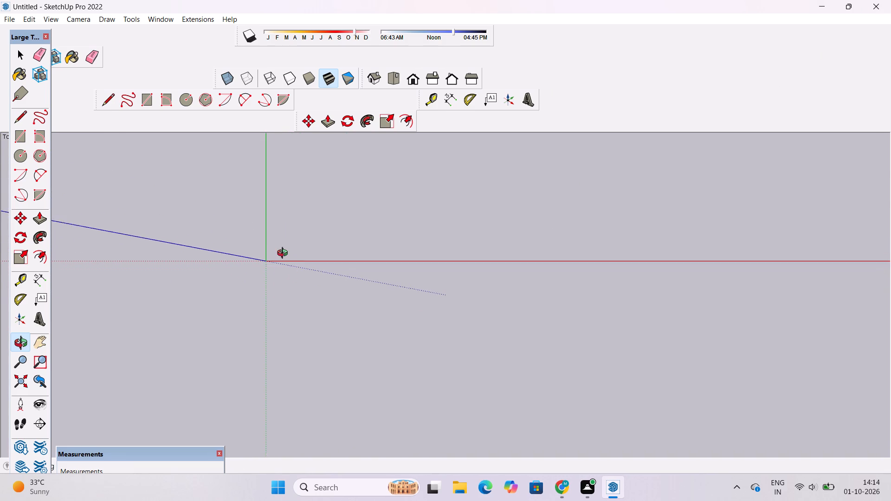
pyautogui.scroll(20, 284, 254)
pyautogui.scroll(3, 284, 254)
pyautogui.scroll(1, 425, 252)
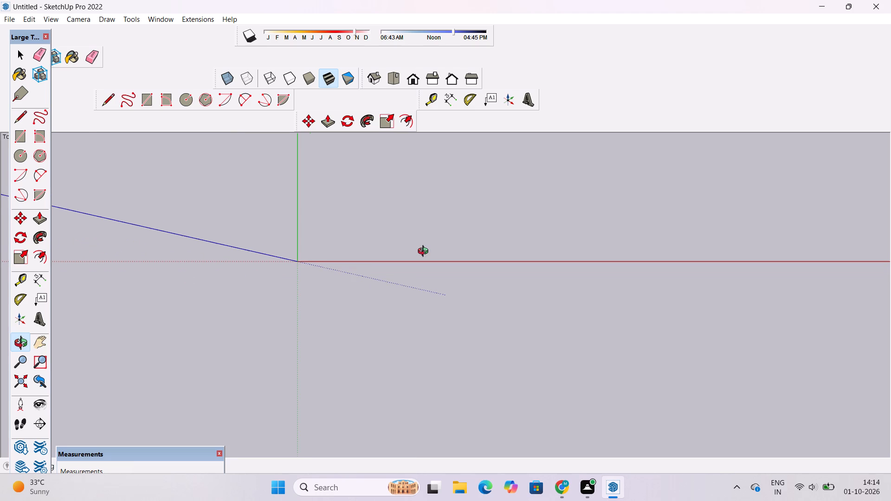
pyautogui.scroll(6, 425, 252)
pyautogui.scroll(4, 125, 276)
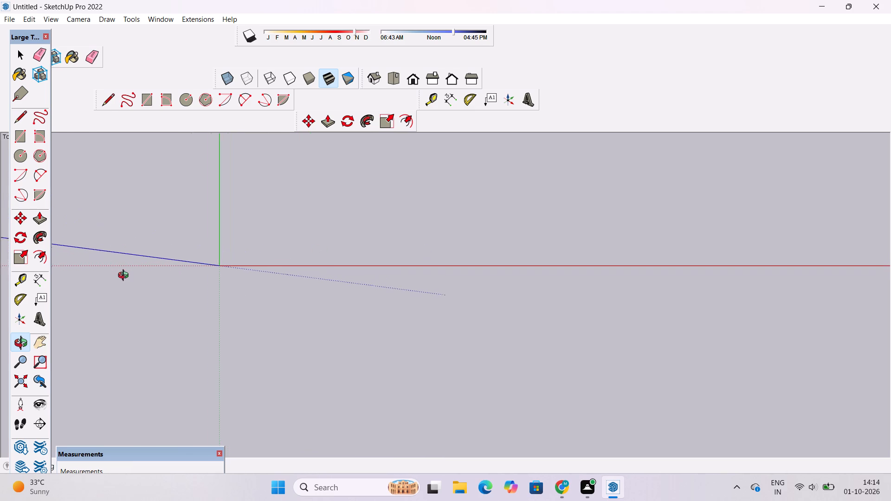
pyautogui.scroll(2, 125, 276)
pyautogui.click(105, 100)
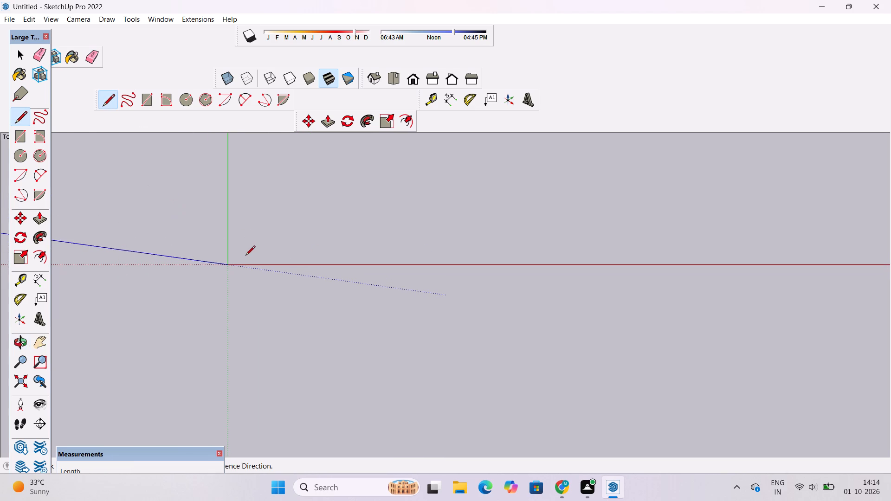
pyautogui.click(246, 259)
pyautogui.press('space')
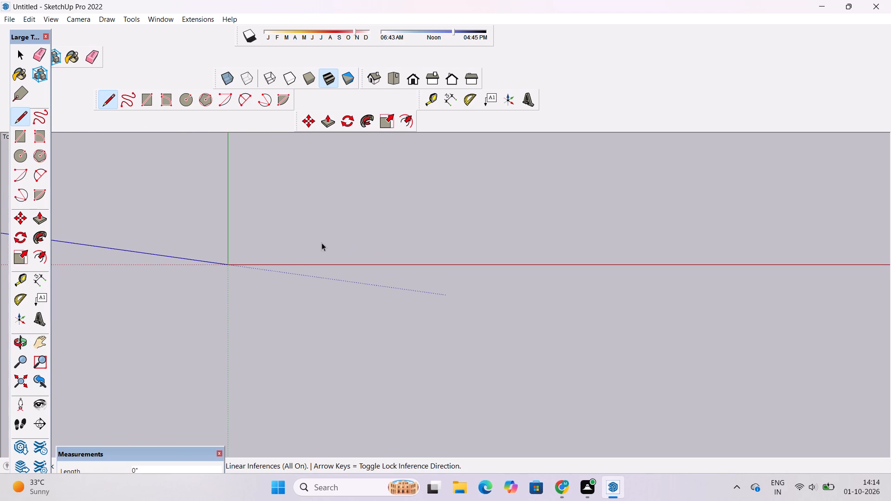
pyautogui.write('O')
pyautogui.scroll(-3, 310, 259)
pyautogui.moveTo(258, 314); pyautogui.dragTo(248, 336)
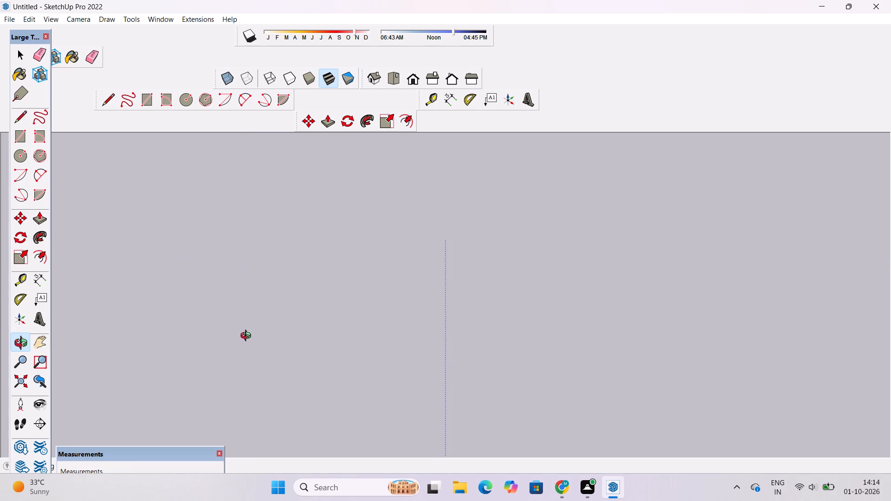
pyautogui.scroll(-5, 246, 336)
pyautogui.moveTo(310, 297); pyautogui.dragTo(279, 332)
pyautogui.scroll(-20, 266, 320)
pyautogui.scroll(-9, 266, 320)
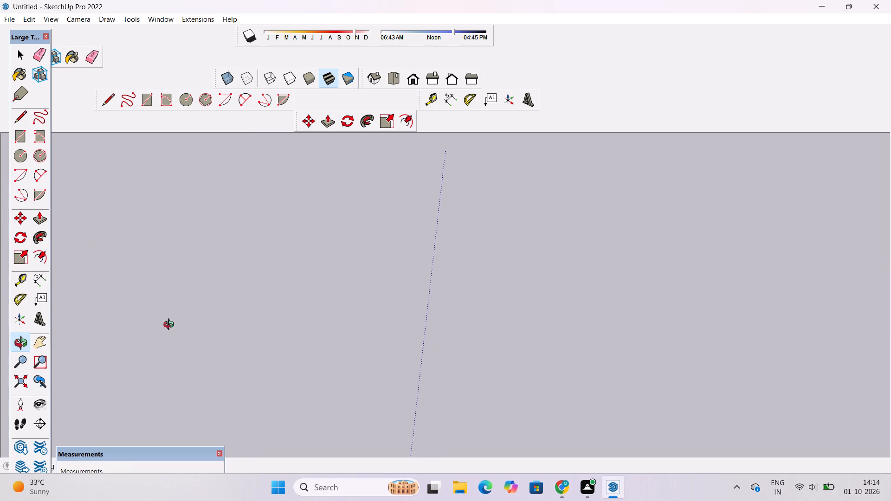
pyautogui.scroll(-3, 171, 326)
# In top view, draw a 50' line parallel to the red axis, starting close to the origin.
pyautogui.click(394, 80)
pyautogui.scroll(-7, 338, 267)
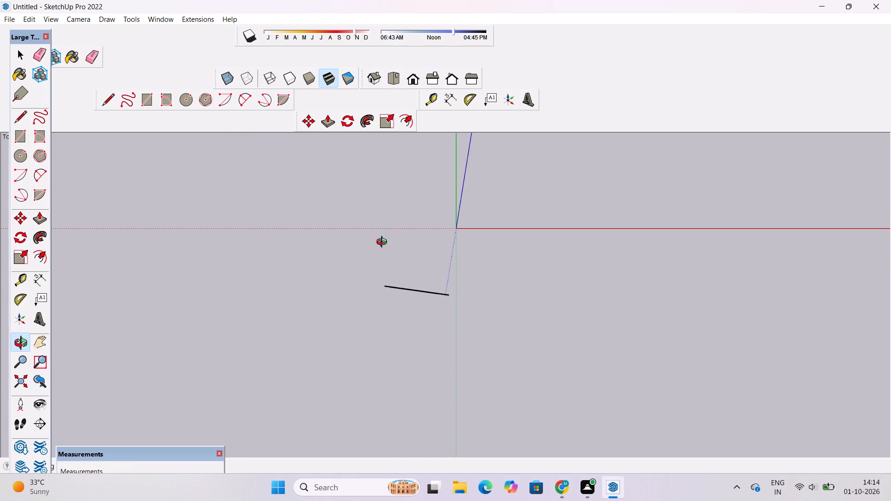
pyautogui.scroll(6, 523, 199)
pyautogui.scroll(12, 471, 246)
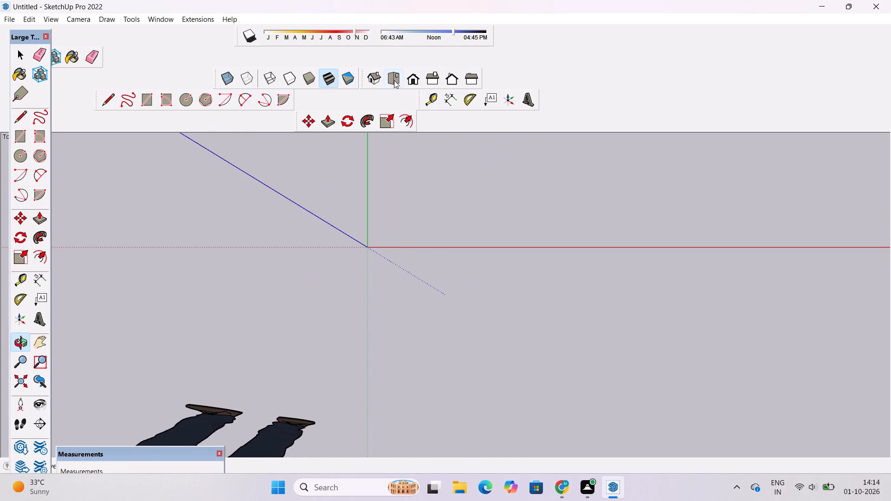
pyautogui.click(393, 79)
pyautogui.scroll(7, 389, 246)
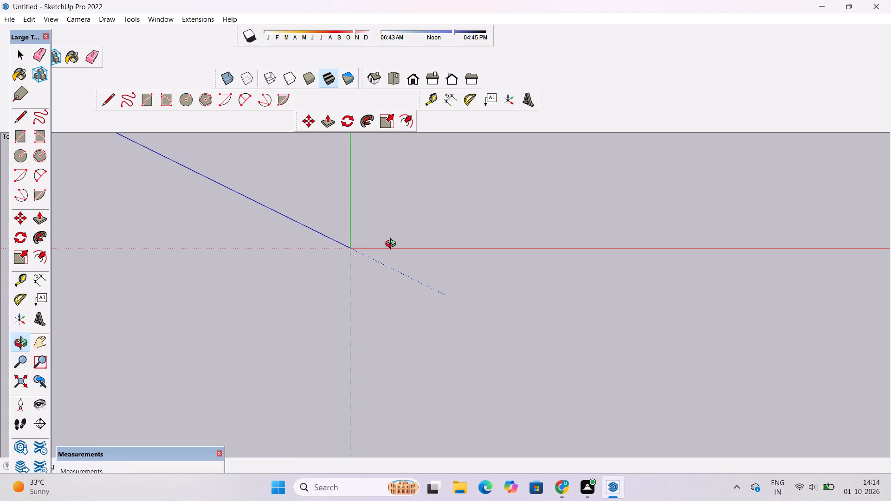
pyautogui.scroll(8, 393, 243)
pyautogui.scroll(16, 348, 249)
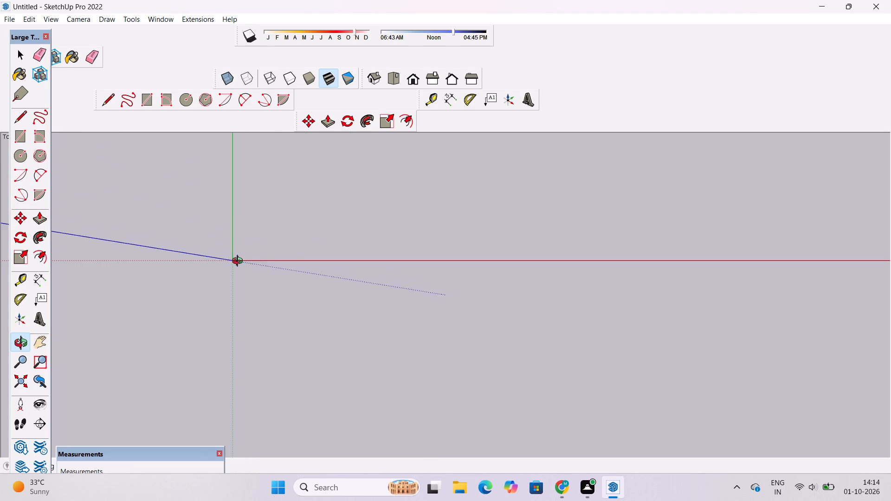
pyautogui.scroll(7, 239, 262)
pyautogui.click(104, 98)
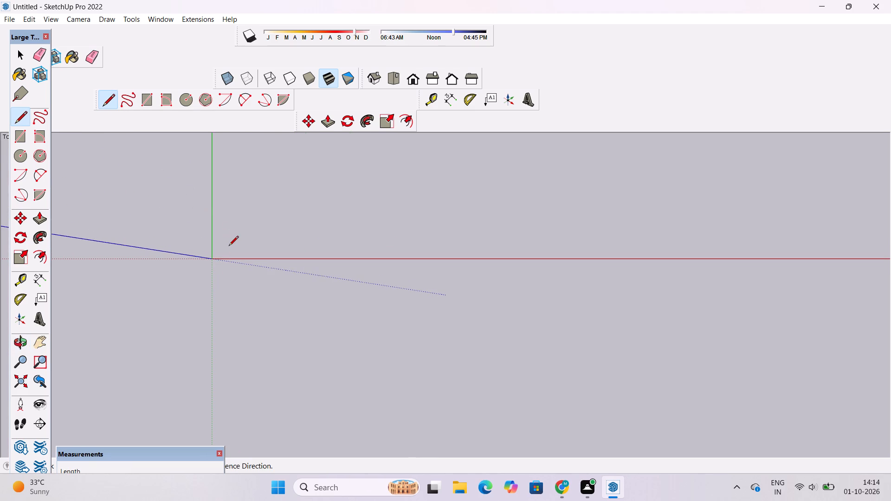
pyautogui.click(229, 253)
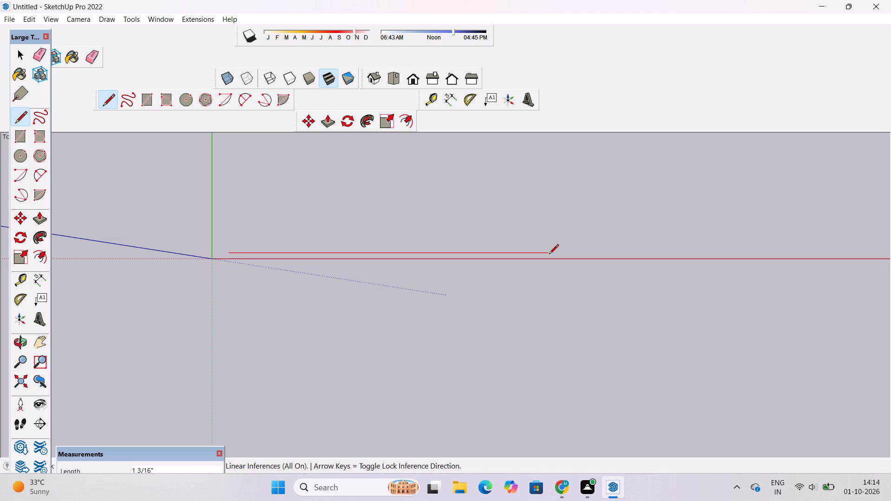
pyautogui.press('5')
pyautogui.press('0')
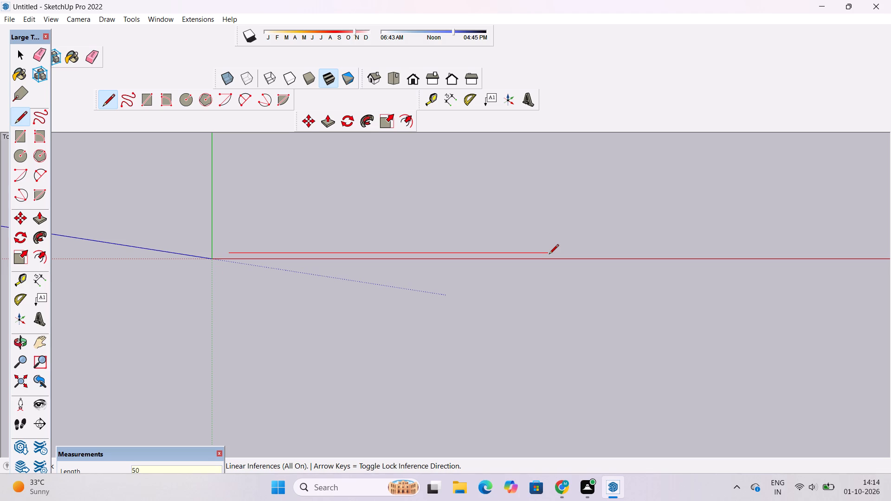
pyautogui.press("'")
pyautogui.press('Return')
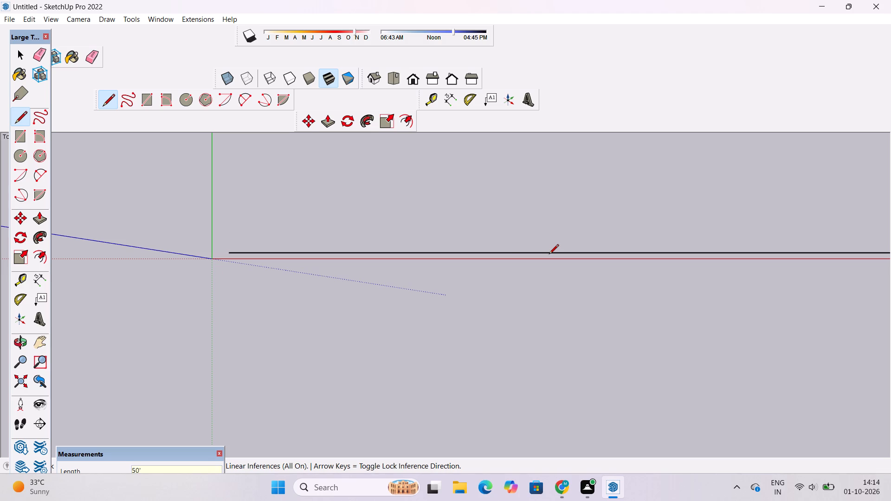
pyautogui.scroll(-20, 255, 294)
pyautogui.scroll(-3, 255, 294)
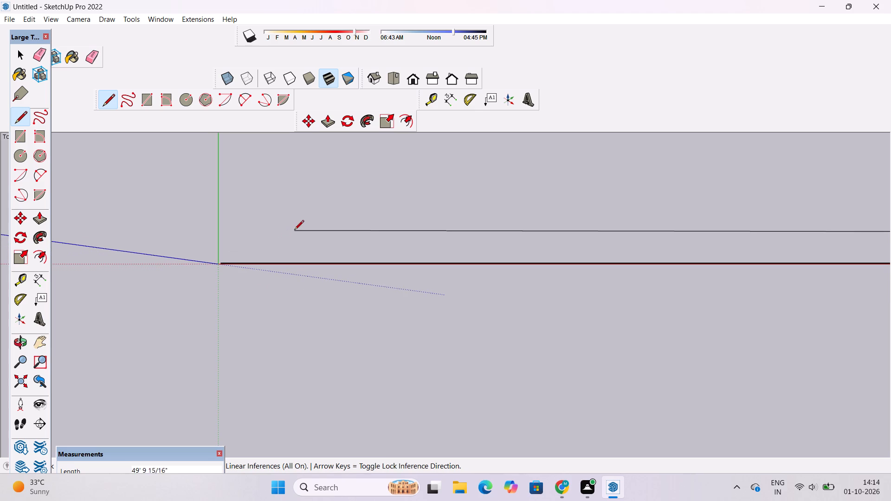
pyautogui.press('space')
# Draw a 35' line along the green axis direction from the far end of the 50' line.
pyautogui.press('o')
pyautogui.scroll(-8, 343, 238)
pyautogui.keyDown('shift'); pyautogui.moveTo(368, 268); pyautogui.dragTo(161, 254); pyautogui.keyUp('shift')
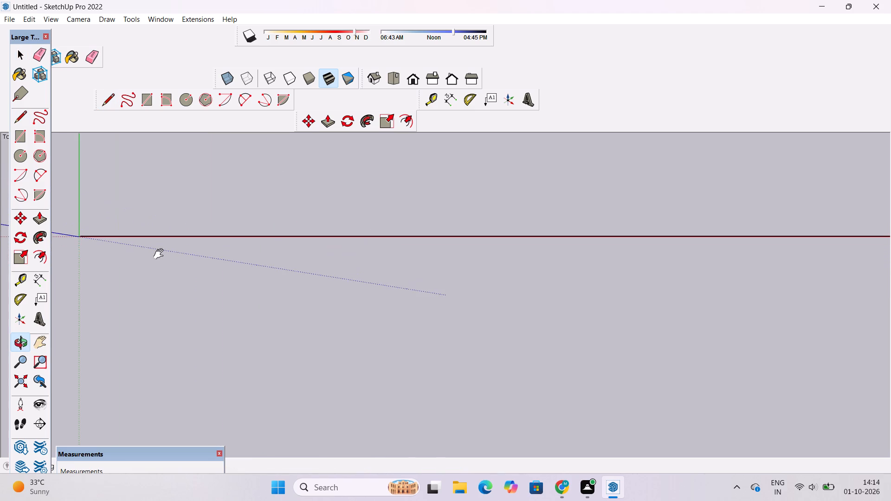
pyautogui.keyDown('shift'); pyautogui.scroll(-19, 161, 254); pyautogui.keyUp('shift')
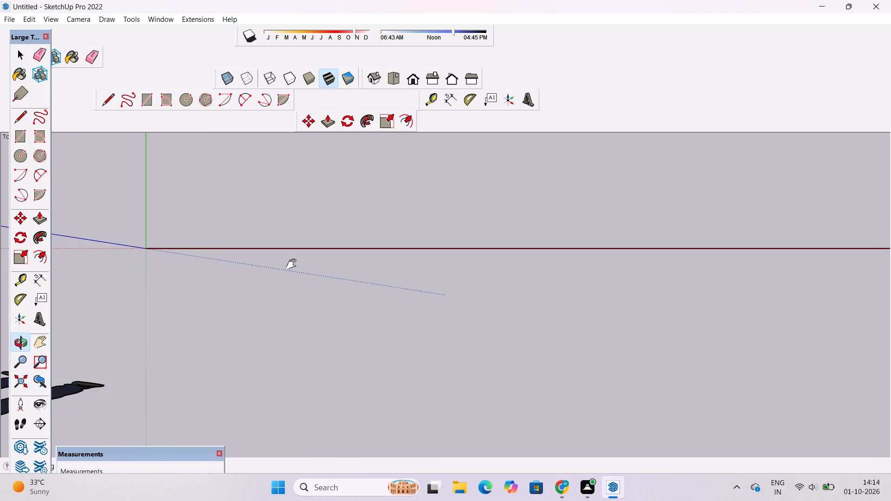
pyautogui.keyDown('shift'); pyautogui.moveTo(414, 271); pyautogui.dragTo(245, 253); pyautogui.keyUp('shift')
pyautogui.scroll(-20, 245, 248)
pyautogui.scroll(-9, 245, 248)
pyautogui.moveTo(330, 310); pyautogui.dragTo(329, 288)
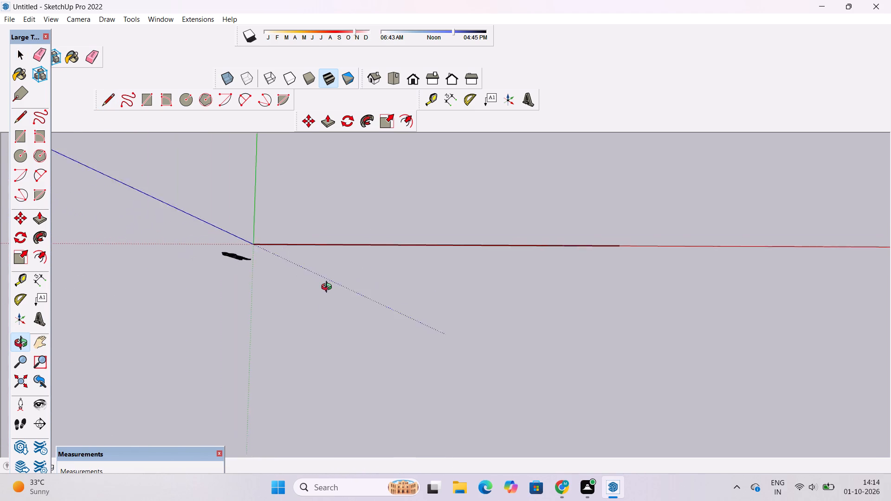
pyautogui.moveTo(329, 288); pyautogui.dragTo(329, 270)
pyautogui.keyDown('shift'); pyautogui.moveTo(492, 270); pyautogui.dragTo(477, 282); pyautogui.keyUp('shift')
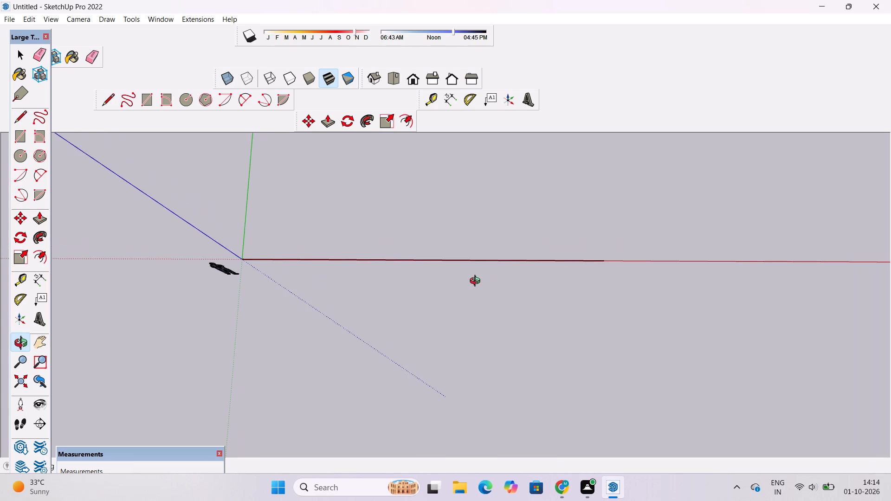
pyautogui.keyDown('shift'); pyautogui.moveTo(478, 283); pyautogui.dragTo(456, 305); pyautogui.keyUp('shift')
pyautogui.keyDown('shift'); pyautogui.moveTo(470, 299); pyautogui.dragTo(413, 322); pyautogui.keyUp('shift')
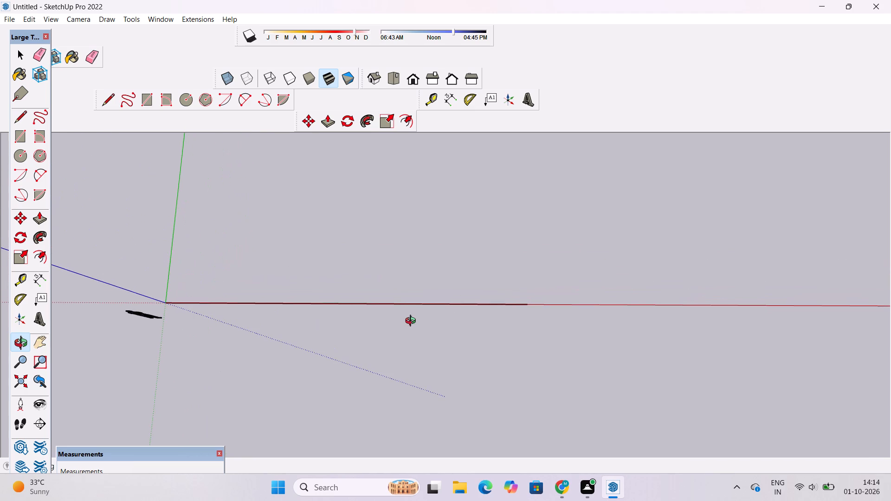
pyautogui.keyDown('shift'); pyautogui.moveTo(416, 318); pyautogui.dragTo(393, 330); pyautogui.keyUp('shift')
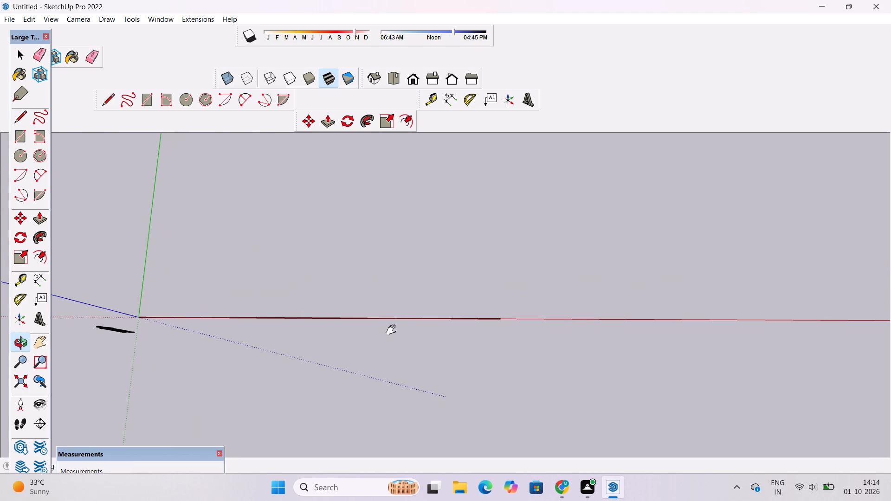
pyautogui.press('l')
pyautogui.click(502, 319)
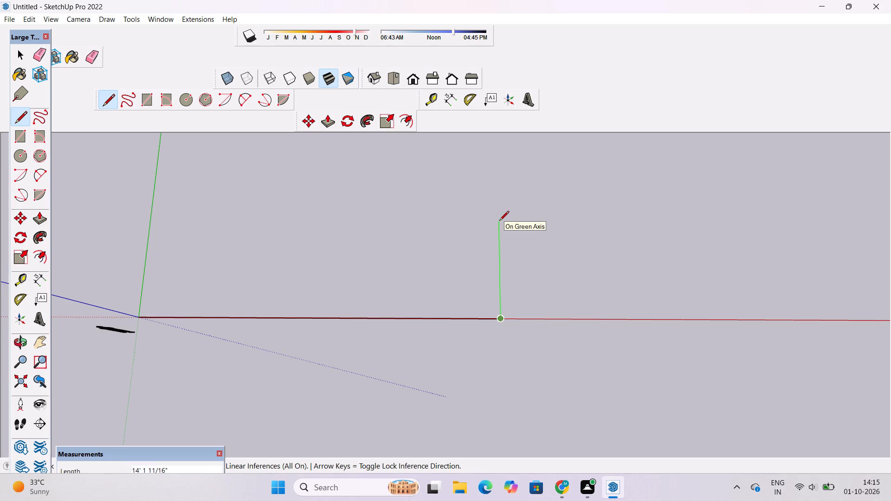
pyautogui.write("35'")
pyautogui.press('Return')
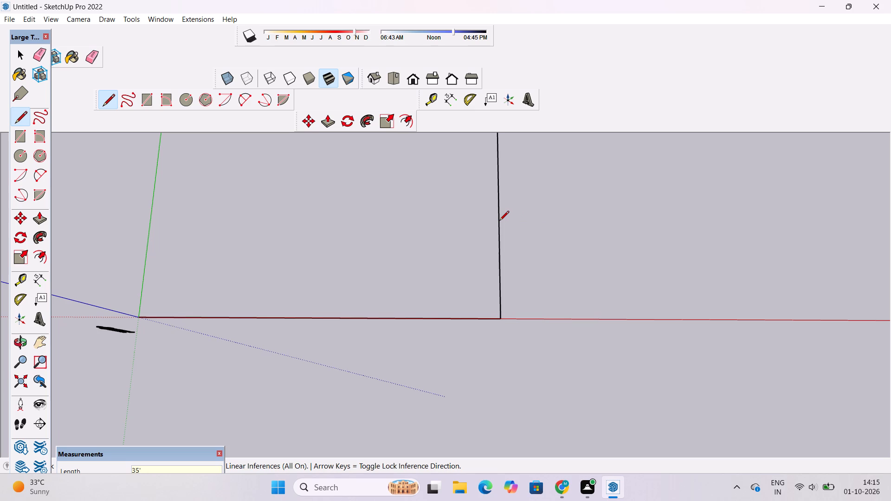
# Close the outline into a rectangular face with an edge parallel to the red axis and one back to the starting point near the origin.
pyautogui.scroll(-6, 416, 300)
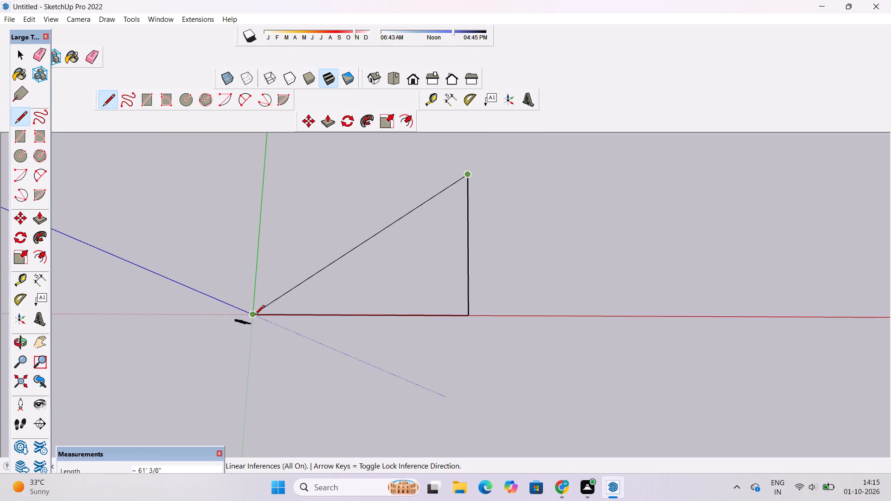
pyautogui.click(263, 175)
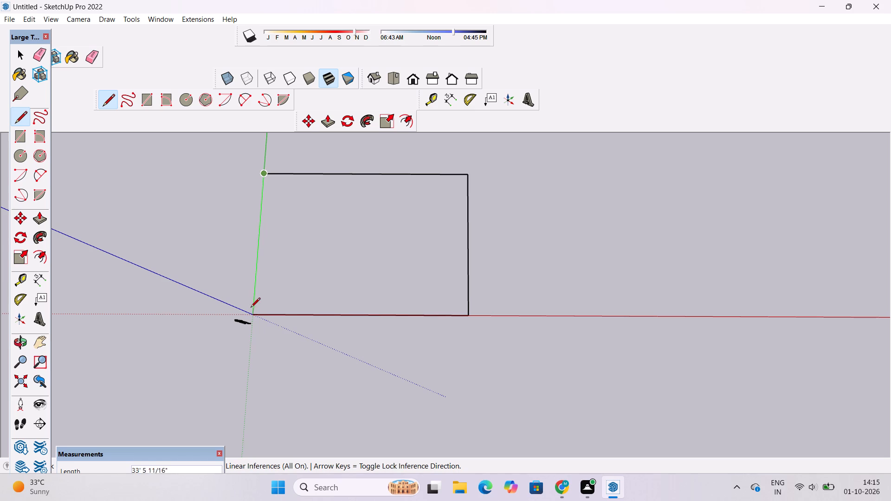
pyautogui.click(254, 315)
pyautogui.press('space')
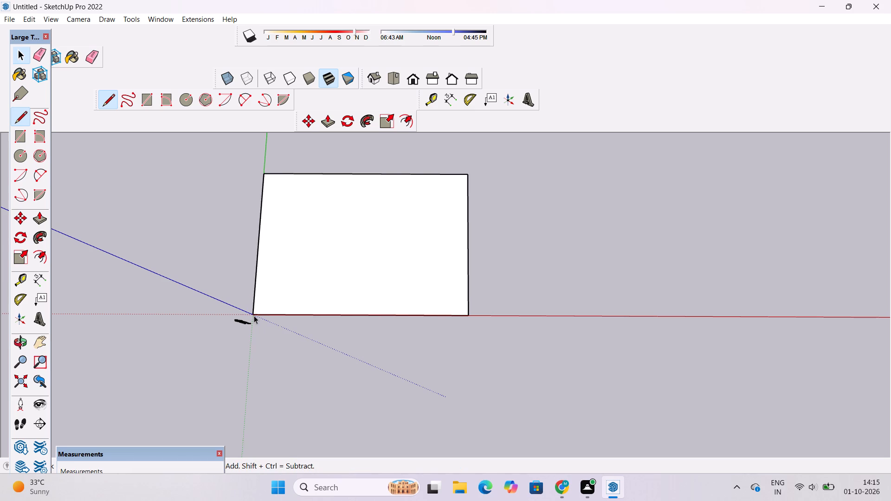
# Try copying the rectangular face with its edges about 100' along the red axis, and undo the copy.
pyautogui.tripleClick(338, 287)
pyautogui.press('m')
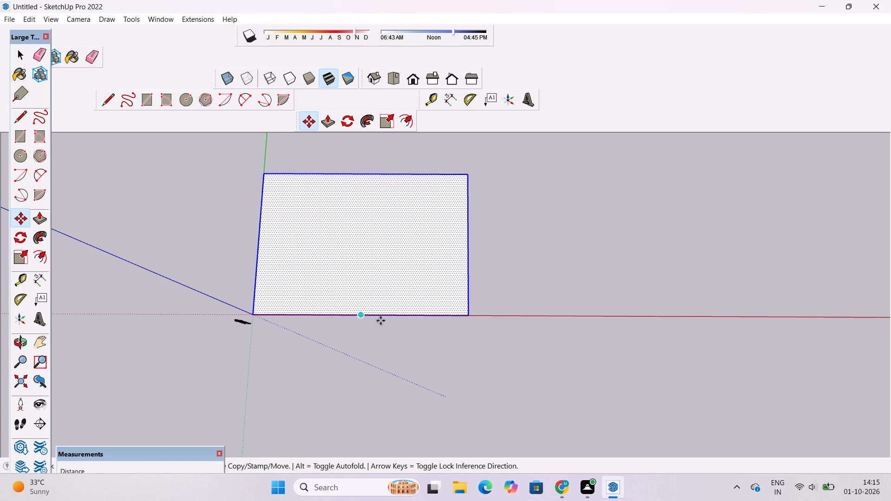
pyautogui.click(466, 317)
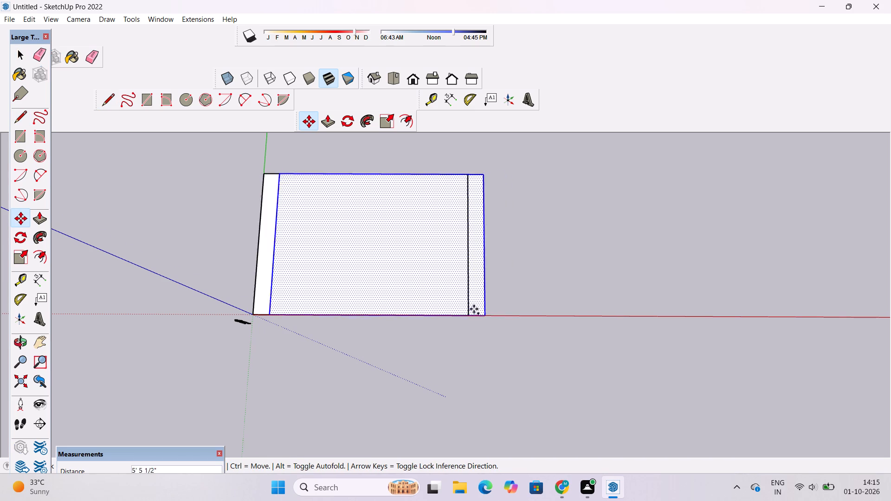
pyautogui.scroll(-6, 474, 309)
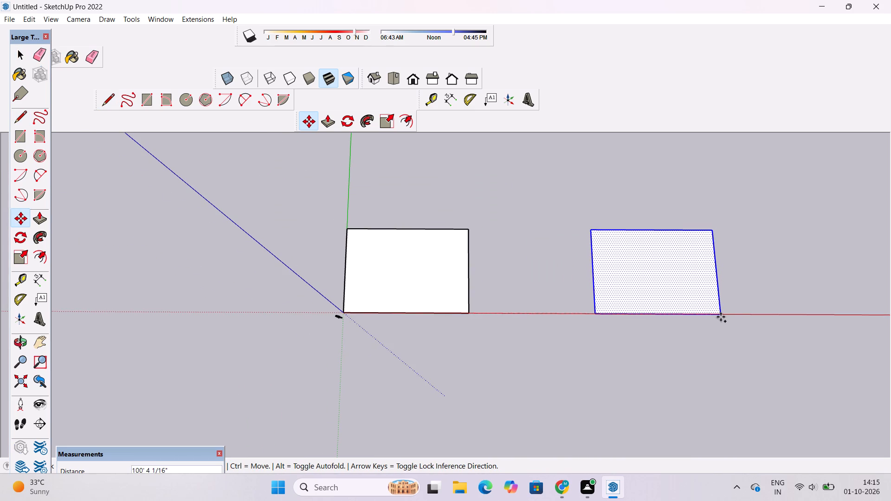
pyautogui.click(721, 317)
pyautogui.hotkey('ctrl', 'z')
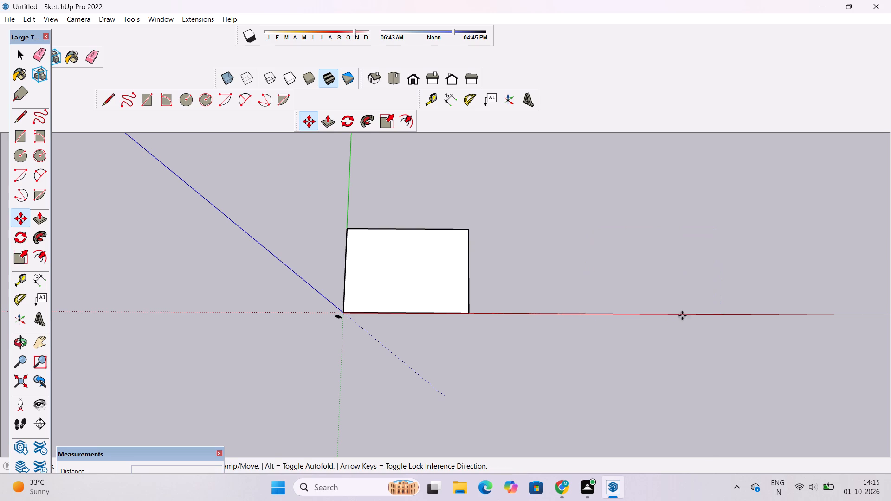
# Move the rectangular face about 73' along the red axis, away from the origin.
pyautogui.click(424, 285)
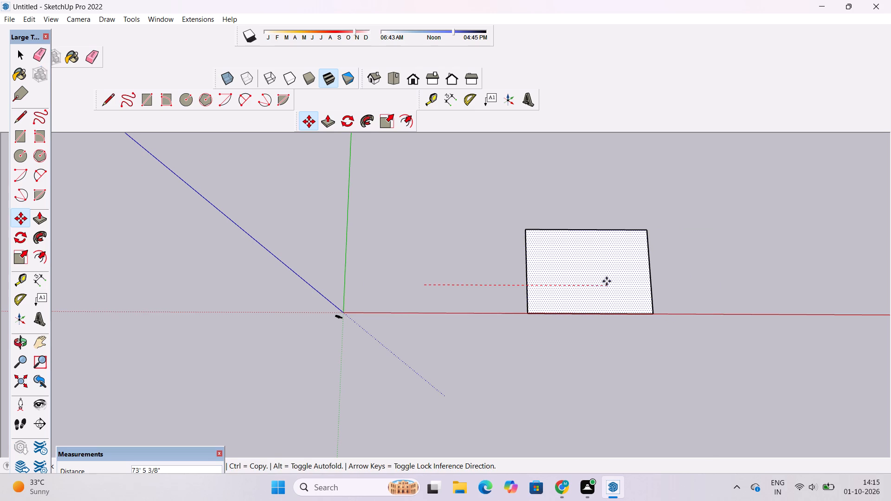
pyautogui.click(607, 281)
pyautogui.press('space')
# Examine the moved rectangle's placement relative to the axes from several angles.
pyautogui.press('o')
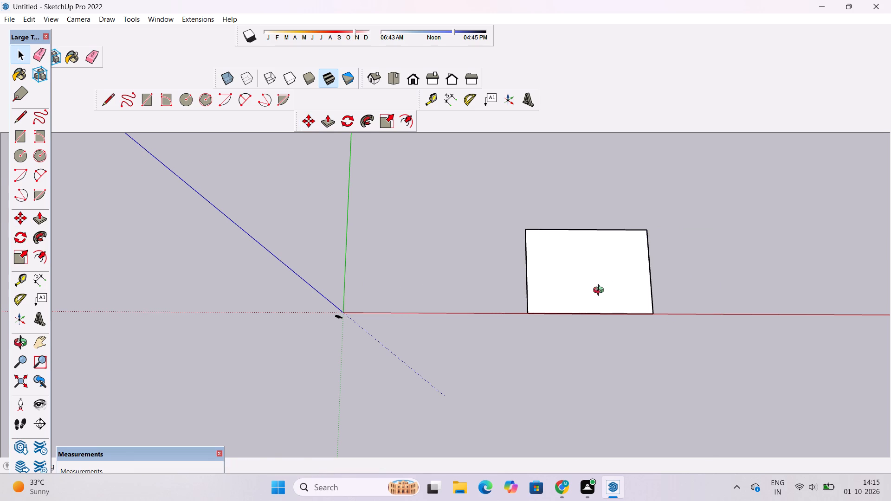
pyautogui.scroll(3, 600, 292)
pyautogui.keyDown('shift'); pyautogui.moveTo(597, 289); pyautogui.dragTo(501, 288); pyautogui.keyUp('shift')
pyautogui.moveTo(501, 330); pyautogui.dragTo(482, 220)
pyautogui.scroll(2, 492, 272)
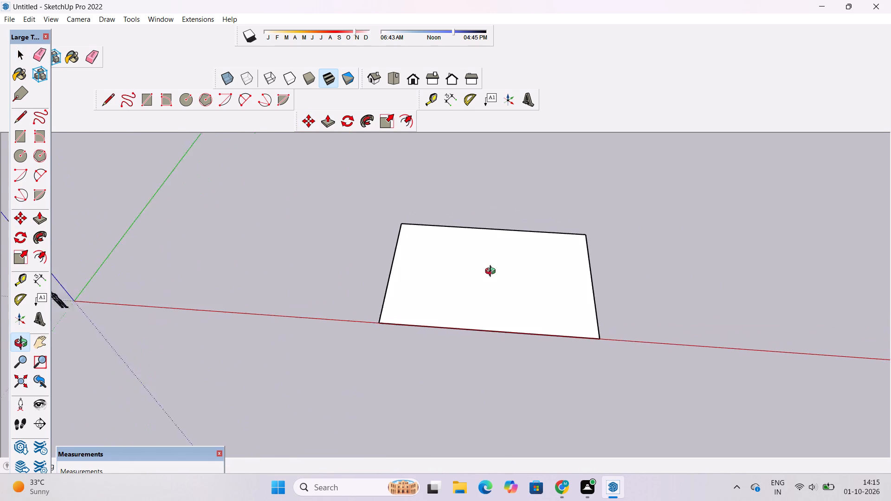
pyautogui.scroll(2, 492, 272)
pyautogui.keyDown('shift'); pyautogui.moveTo(485, 276); pyautogui.dragTo(486, 281); pyautogui.keyUp('shift')
pyautogui.scroll(-5, 486, 281)
pyautogui.moveTo(478, 311); pyautogui.dragTo(476, 380)
pyautogui.scroll(-6, 467, 356)
pyautogui.moveTo(441, 349); pyautogui.dragTo(441, 373)
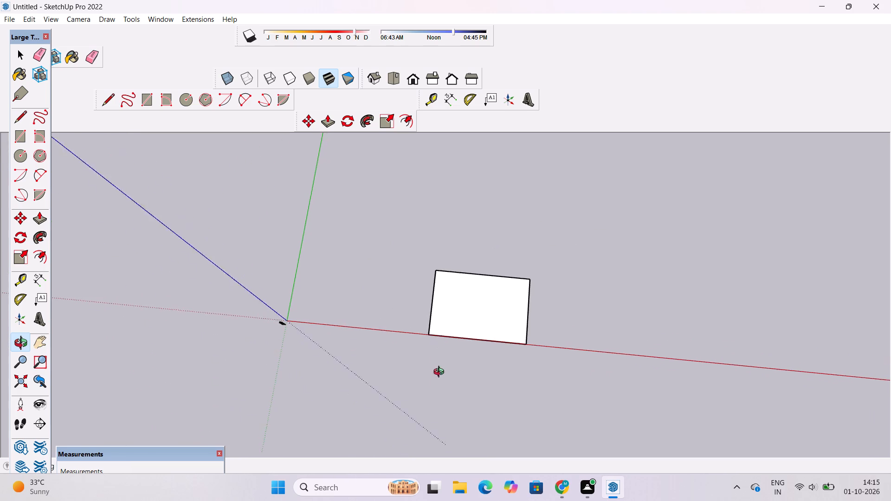
pyautogui.moveTo(441, 373); pyautogui.dragTo(441, 385)
pyautogui.scroll(4, 431, 348)
pyautogui.keyDown('shift'); pyautogui.moveTo(424, 330); pyautogui.dragTo(329, 369); pyautogui.keyUp('shift')
pyautogui.moveTo(349, 373); pyautogui.dragTo(374, 360)
pyautogui.keyDown('shift'); pyautogui.moveTo(365, 373); pyautogui.dragTo(373, 357); pyautogui.keyUp('shift')
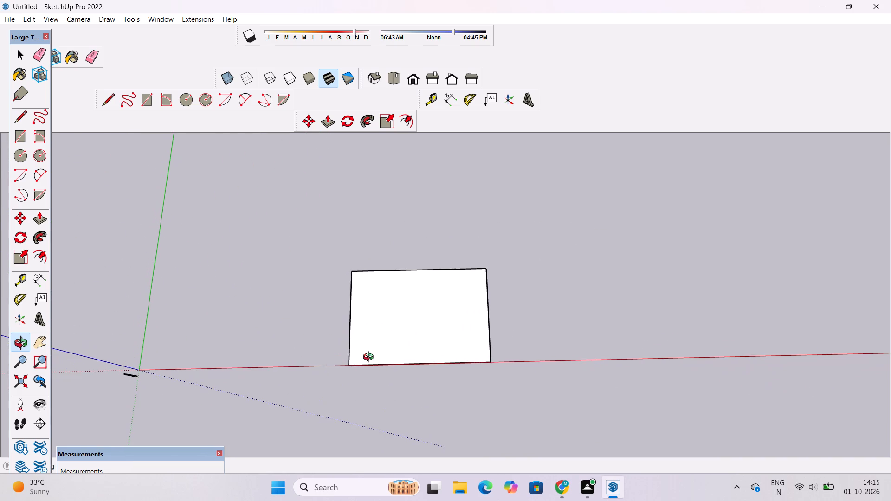
pyautogui.click(370, 358)
# Rotate the whole rectangle 90° flat on the ground about a point near the middle of its red-axis edge.
pyautogui.press('space')
pyautogui.tripleClick(396, 331)
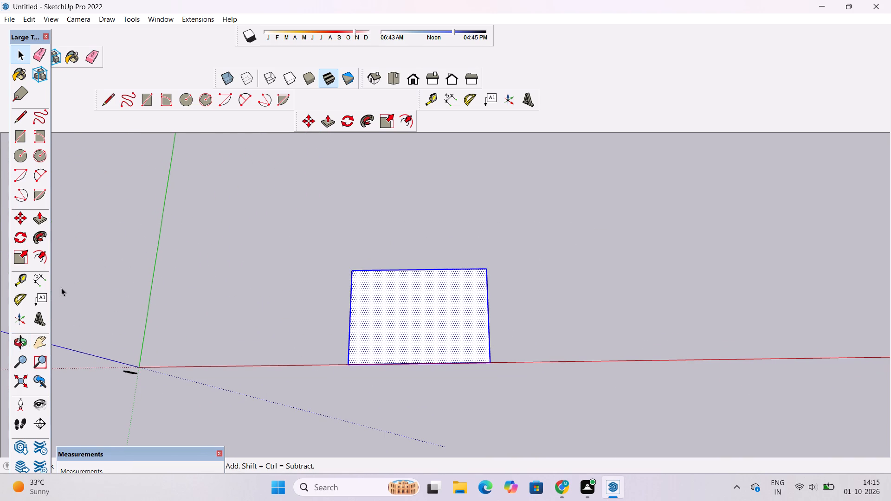
pyautogui.write('RO')
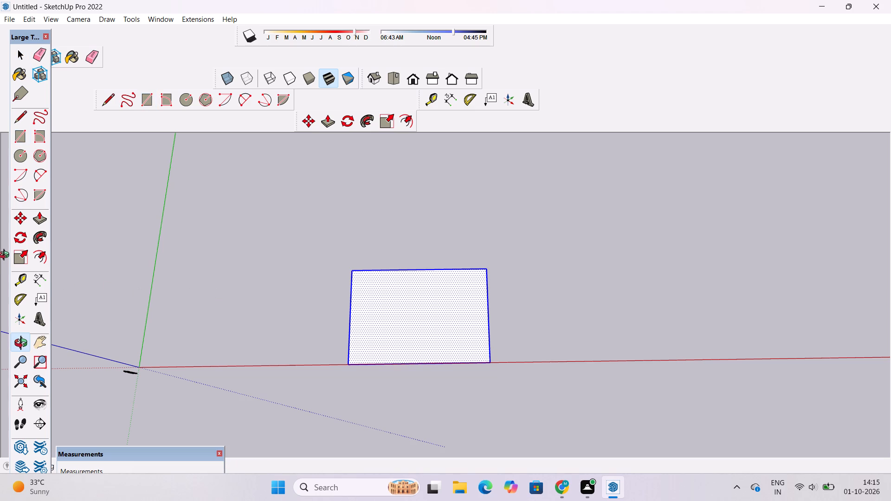
pyautogui.press('t')
pyautogui.press('t')
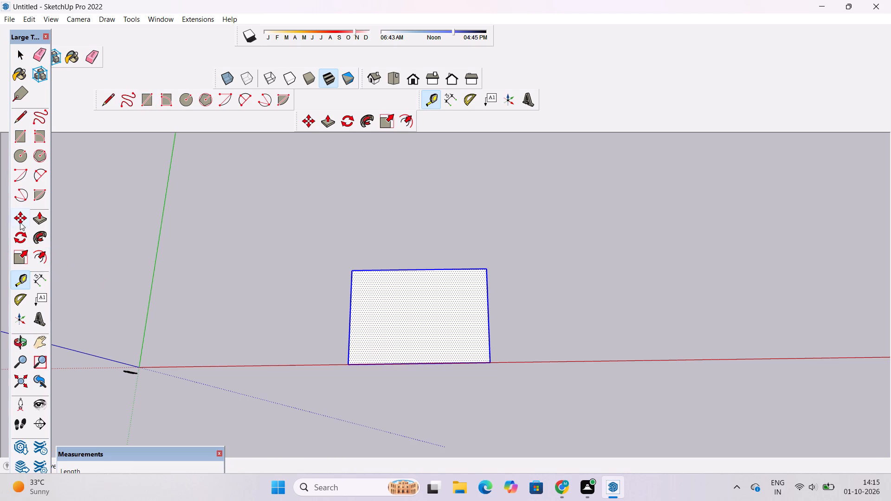
pyautogui.click(15, 237)
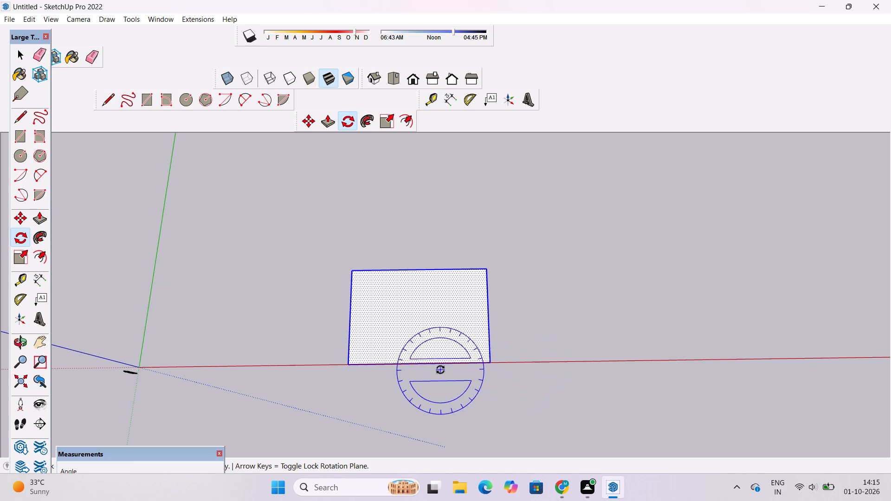
pyautogui.click(427, 366)
pyautogui.click(427, 317)
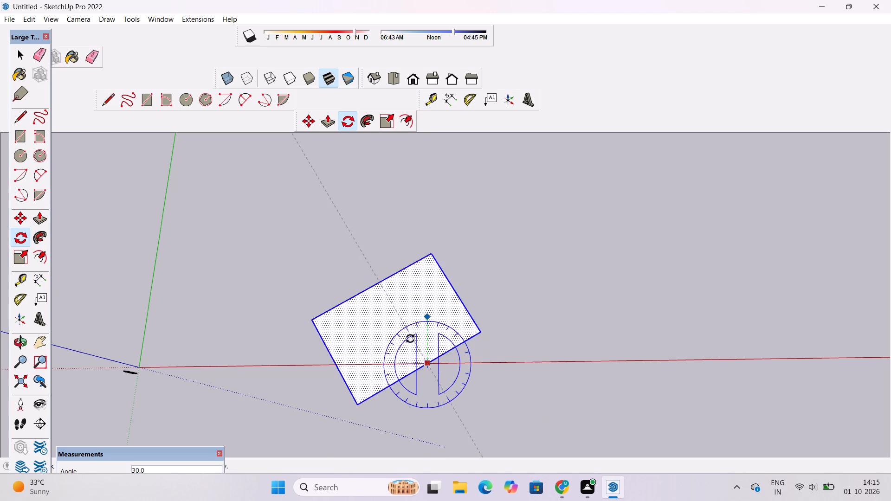
pyautogui.click(420, 362)
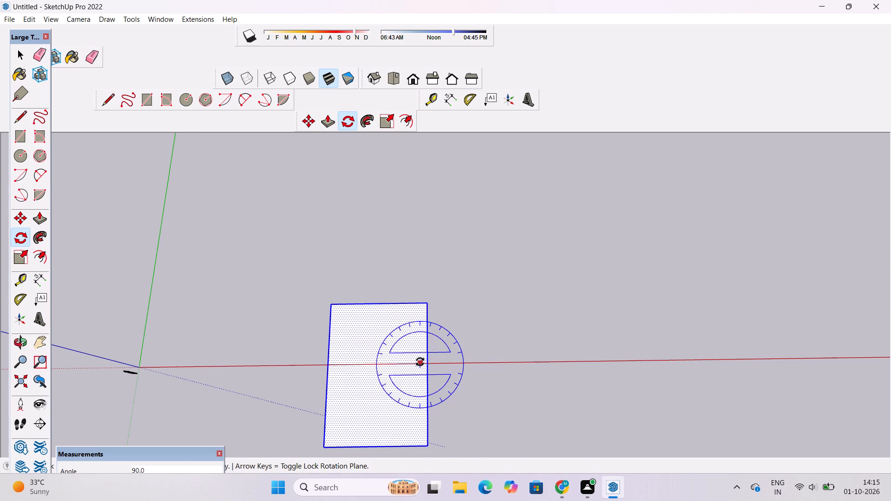
pyautogui.press('space')
# Move the rotated rectangle by its far corner along the green axis direction, clear of the red axis.
pyautogui.press('m')
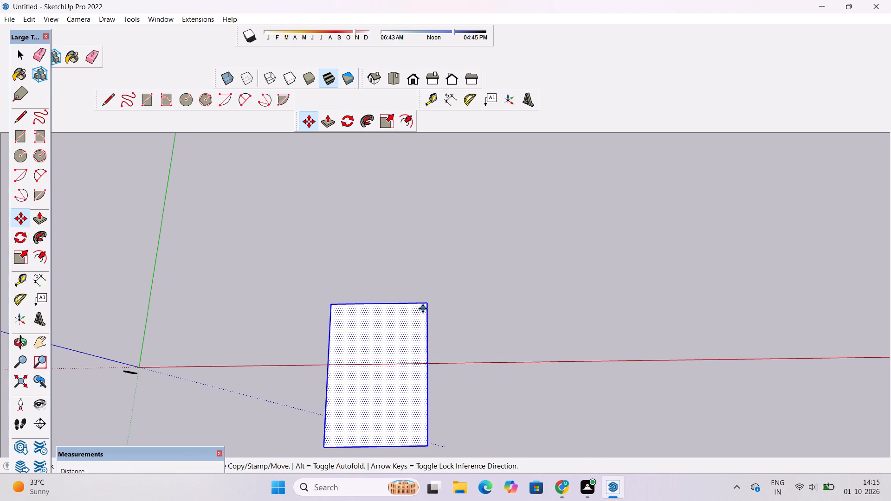
pyautogui.click(430, 304)
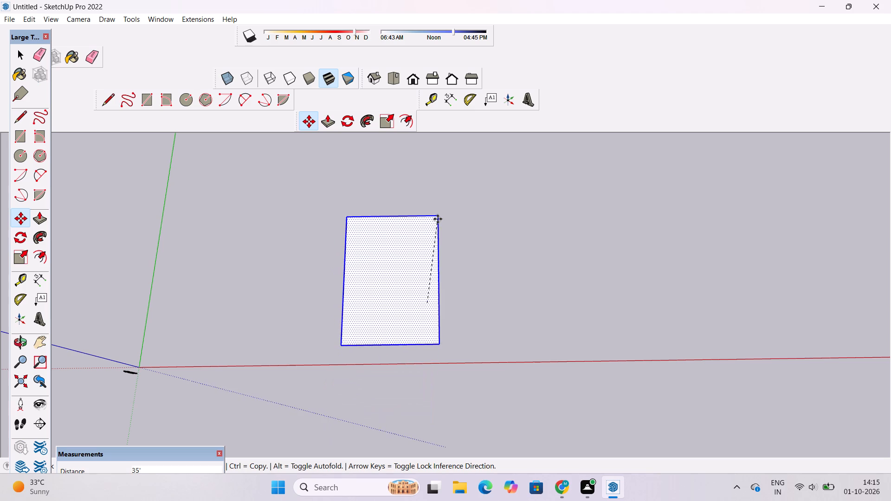
pyautogui.click(424, 204)
# Examine the repositioned rectangle from several angles and clear the selection.
pyautogui.press('o')
pyautogui.scroll(-4, 459, 392)
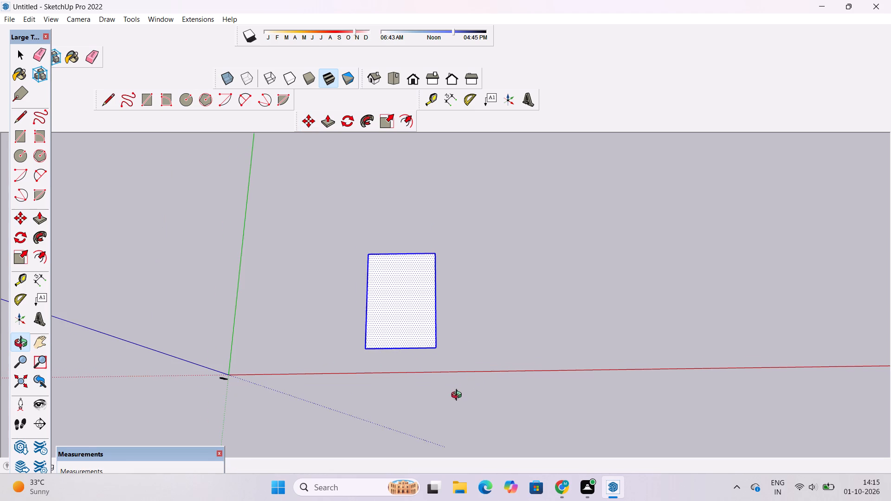
pyautogui.keyDown('shift'); pyautogui.moveTo(410, 373); pyautogui.dragTo(491, 406); pyautogui.keyUp('shift')
pyautogui.moveTo(490, 404); pyautogui.dragTo(482, 361)
pyautogui.scroll(3, 477, 357)
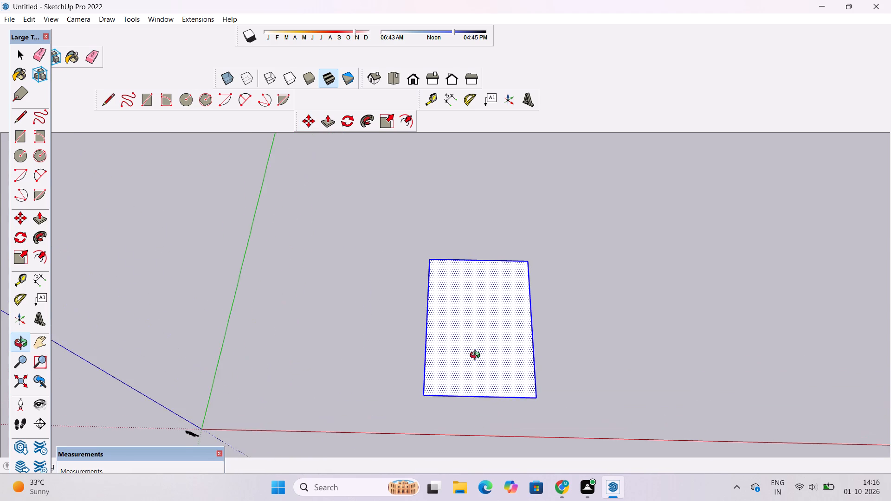
pyautogui.scroll(2, 477, 356)
pyautogui.moveTo(476, 356); pyautogui.dragTo(482, 378)
pyautogui.keyDown('shift'); pyautogui.moveTo(484, 389); pyautogui.dragTo(489, 373); pyautogui.keyUp('shift')
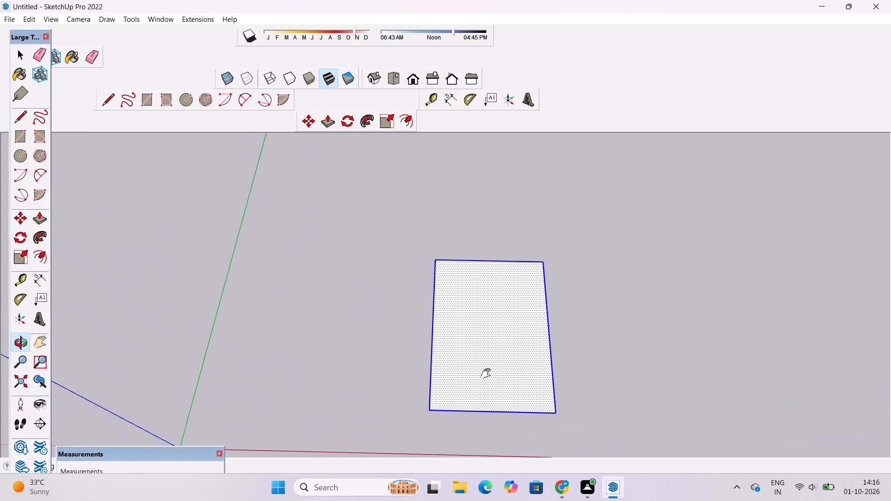
pyautogui.keyDown('shift'); pyautogui.moveTo(488, 374); pyautogui.dragTo(462, 367); pyautogui.keyUp('shift')
pyautogui.scroll(-5, 461, 367)
pyautogui.keyDown('shift'); pyautogui.moveTo(460, 370); pyautogui.dragTo(460, 396); pyautogui.keyUp('shift')
pyautogui.keyDown('shift'); pyautogui.moveTo(460, 396); pyautogui.dragTo(460, 374); pyautogui.keyUp('shift')
pyautogui.moveTo(460, 391); pyautogui.dragTo(466, 351)
pyautogui.scroll(2, 465, 355)
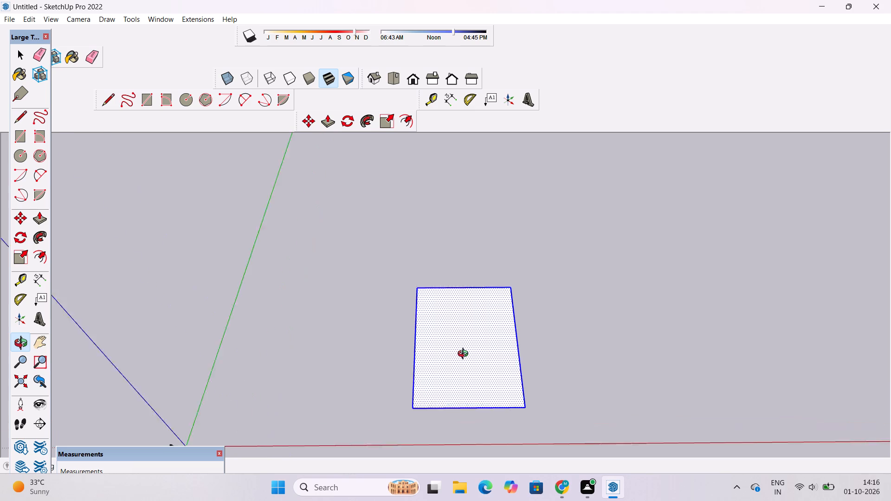
pyautogui.scroll(5, 465, 355)
pyautogui.keyDown('shift'); pyautogui.moveTo(465, 355); pyautogui.dragTo(435, 350); pyautogui.keyUp('shift')
pyautogui.scroll(-4, 435, 350)
pyautogui.moveTo(439, 367); pyautogui.dragTo(439, 353)
pyautogui.press('space')
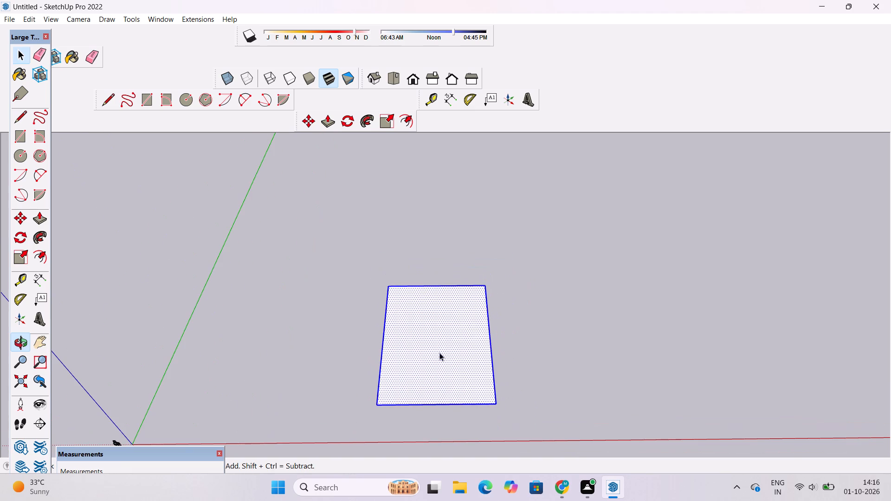
pyautogui.click(325, 340)
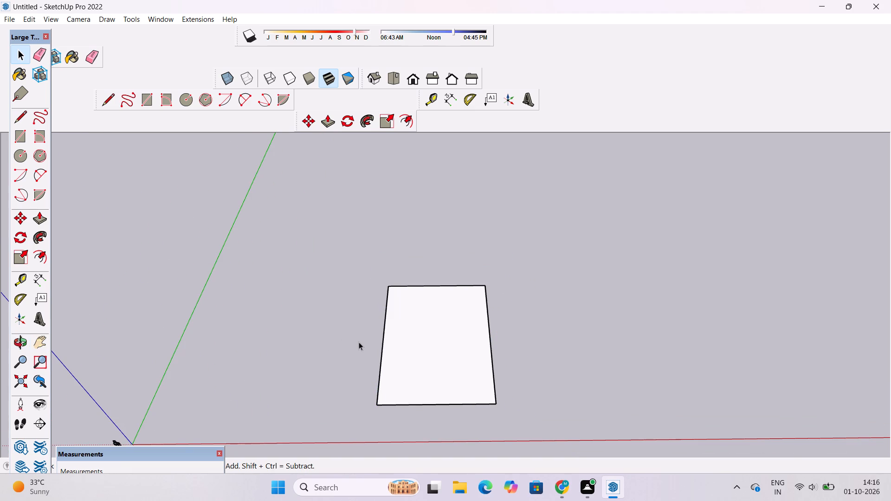
# Push/Pull the rectangular face up 4' into a solid slab.
pyautogui.scroll(-2, 359, 343)
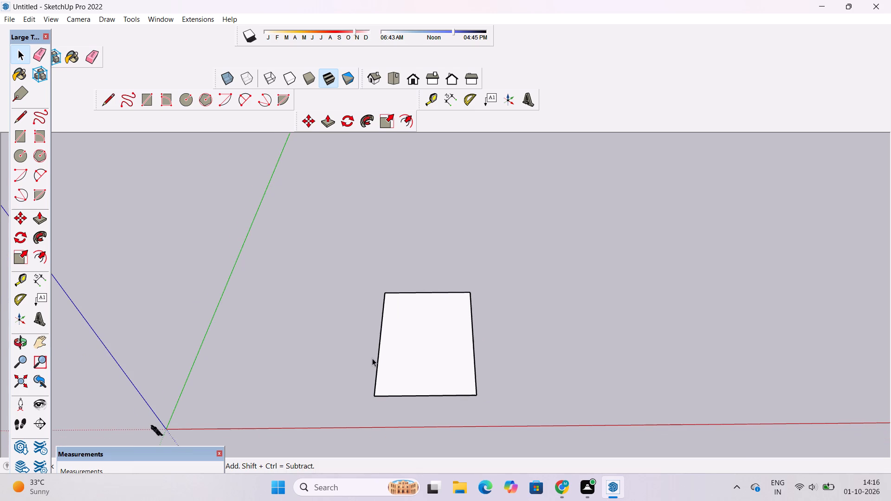
pyautogui.scroll(5, 372, 358)
pyautogui.scroll(-6, 337, 334)
pyautogui.press('o')
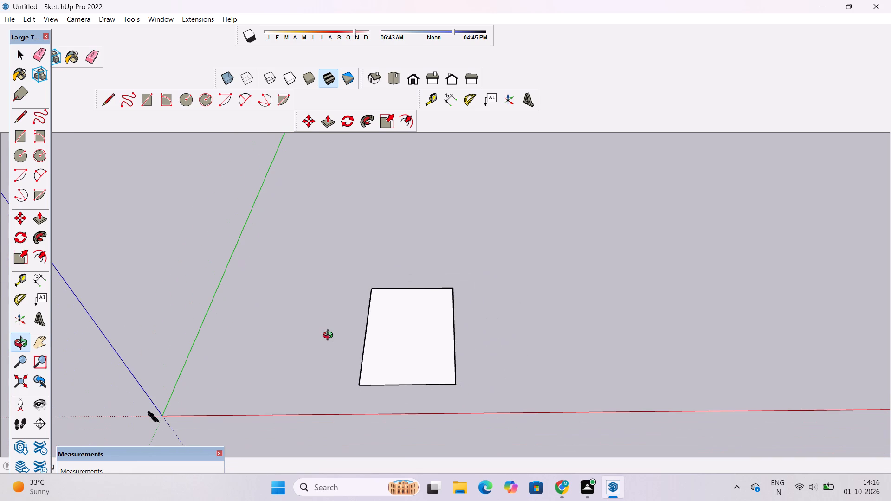
pyautogui.scroll(-6, 330, 336)
pyautogui.scroll(6, 377, 343)
pyautogui.moveTo(387, 334); pyautogui.dragTo(387, 350)
pyautogui.scroll(4, 387, 350)
pyautogui.keyDown('shift'); pyautogui.moveTo(387, 350); pyautogui.dragTo(387, 373); pyautogui.keyUp('shift')
pyautogui.keyDown('shift'); pyautogui.moveTo(387, 373); pyautogui.dragTo(389, 347); pyautogui.keyUp('shift')
pyautogui.scroll(-4, 390, 346)
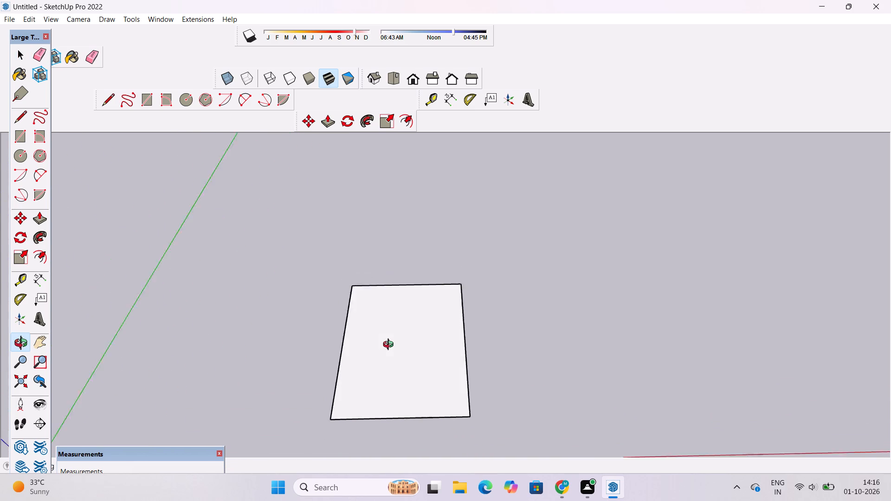
pyautogui.scroll(-1, 390, 346)
pyautogui.keyDown('shift'); pyautogui.moveTo(393, 373); pyautogui.dragTo(391, 346); pyautogui.keyUp('shift')
pyautogui.scroll(2, 391, 344)
pyautogui.moveTo(391, 344); pyautogui.dragTo(391, 352)
pyautogui.scroll(6, 391, 352)
pyautogui.press('space')
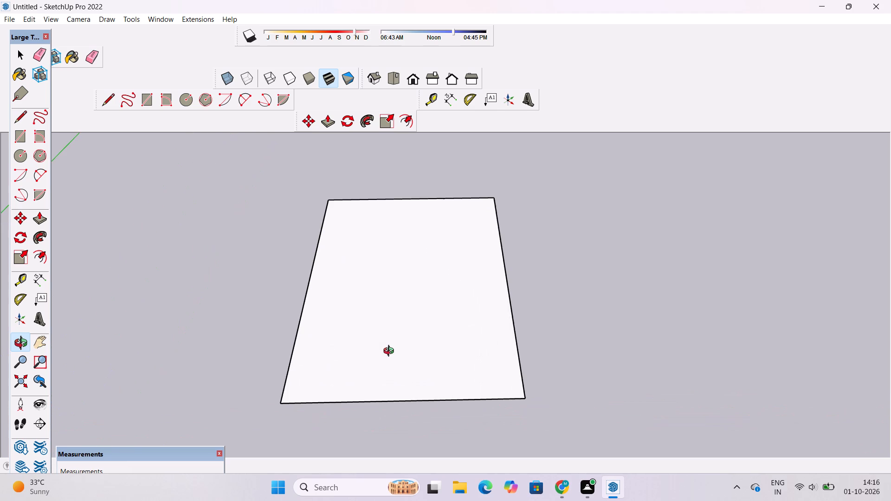
pyautogui.write('P')
pyautogui.click(401, 327)
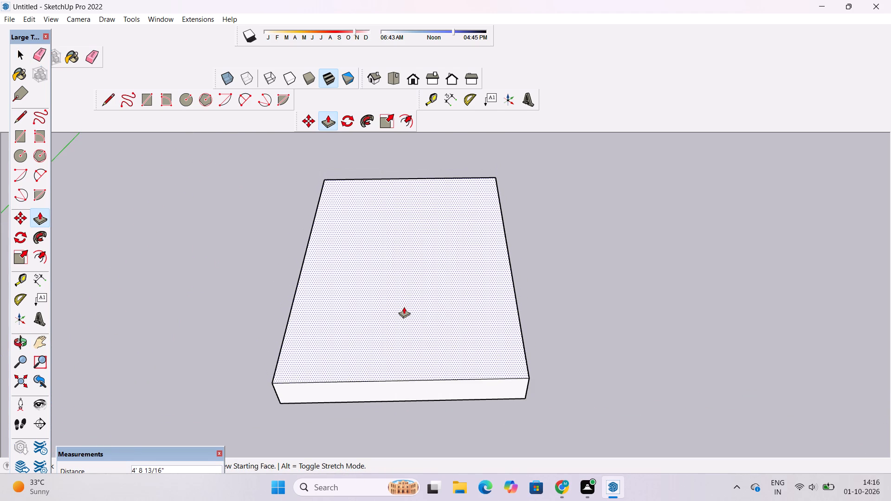
pyautogui.write("4'")
pyautogui.press('Return')
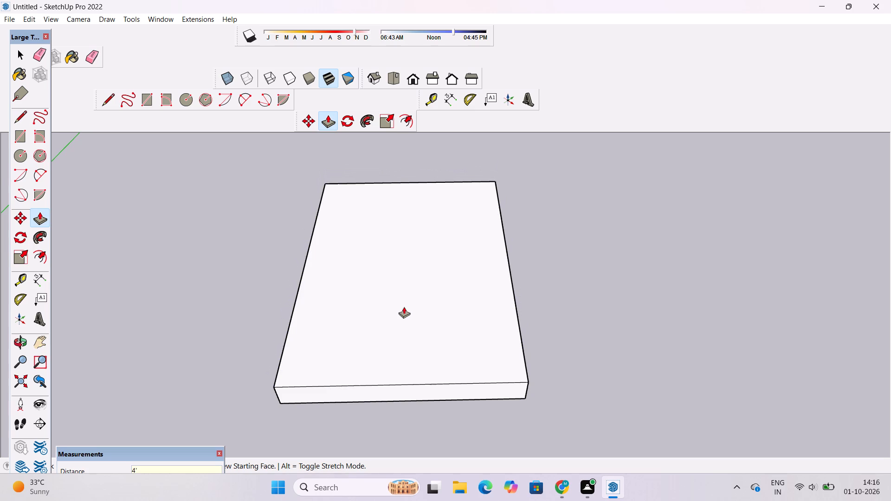
# Examine the slab's shape, thickness and placement relative to the axes from several angles.
pyautogui.press('o')
pyautogui.scroll(-7, 403, 310)
pyautogui.moveTo(344, 343); pyautogui.dragTo(392, 354)
pyautogui.scroll(3, 387, 337)
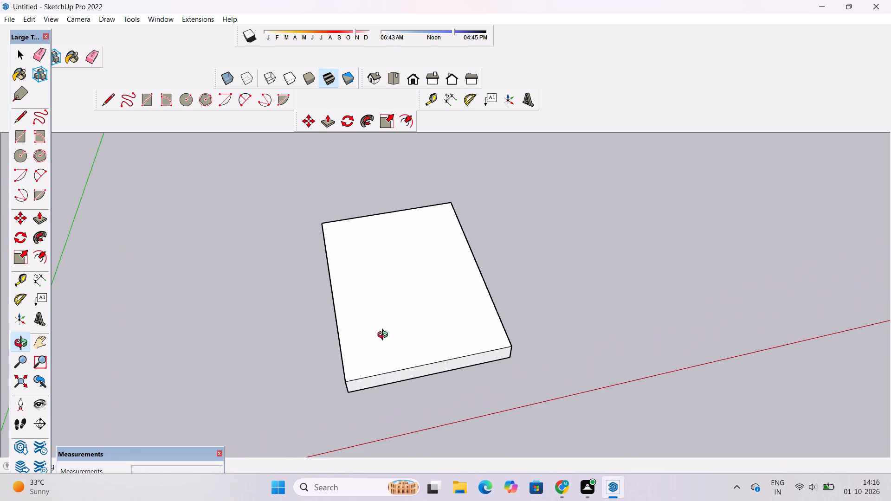
pyautogui.keyDown('shift'); pyautogui.moveTo(368, 328); pyautogui.dragTo(386, 355); pyautogui.keyUp('shift')
pyautogui.moveTo(384, 366); pyautogui.dragTo(380, 341)
pyautogui.keyDown('shift'); pyautogui.scroll(-6, 380, 334); pyautogui.keyUp('shift')
pyautogui.scroll(-5, 382, 333)
pyautogui.moveTo(436, 324); pyautogui.dragTo(426, 397)
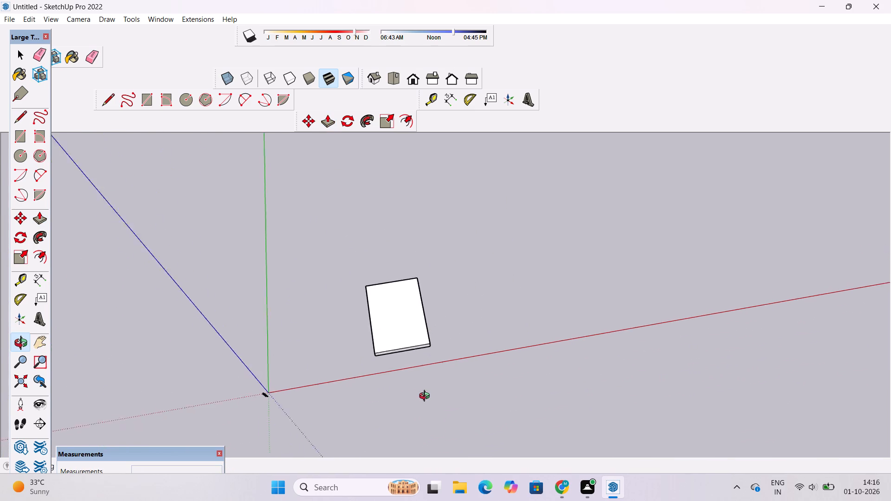
pyautogui.moveTo(426, 397); pyautogui.dragTo(425, 408)
pyautogui.scroll(7, 387, 319)
pyautogui.scroll(-1, 387, 319)
pyautogui.keyDown('shift'); pyautogui.moveTo(392, 308); pyautogui.dragTo(397, 329); pyautogui.keyUp('shift')
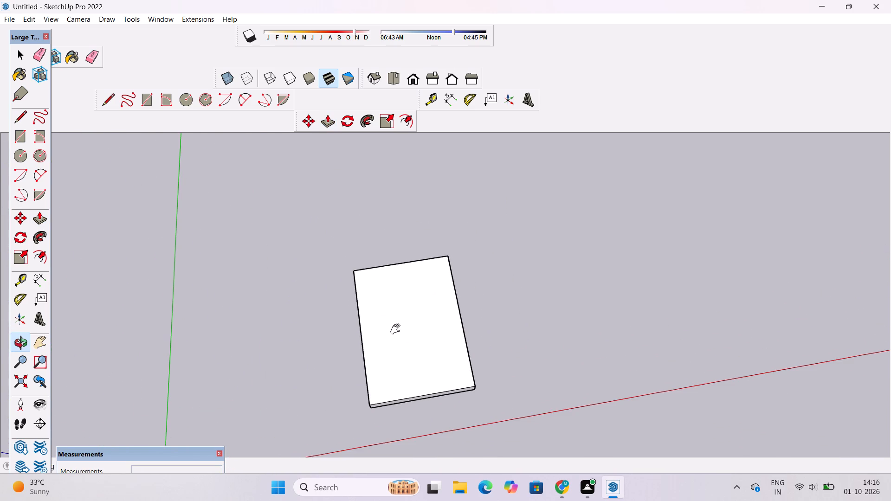
pyautogui.scroll(-5, 396, 329)
pyautogui.keyDown('shift'); pyautogui.moveTo(396, 328); pyautogui.dragTo(398, 334); pyautogui.keyUp('shift')
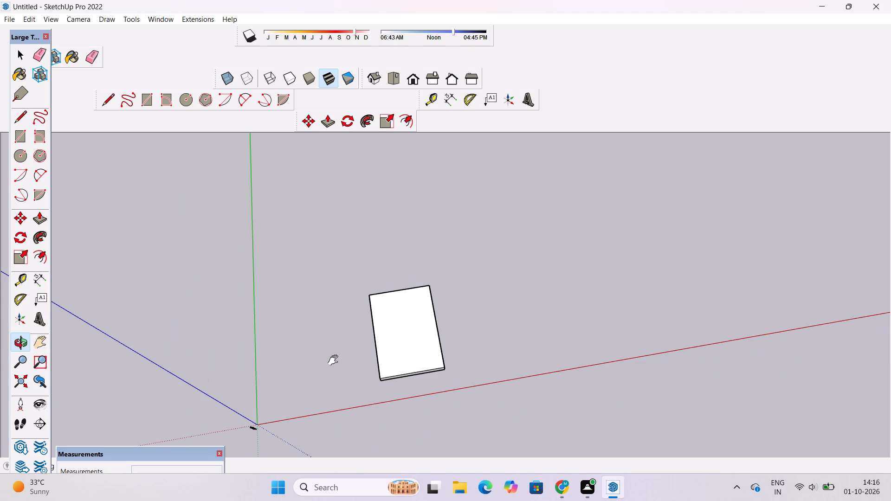
pyautogui.keyDown('shift'); pyautogui.scroll(5, 335, 360); pyautogui.keyUp('shift')
pyautogui.moveTo(323, 366); pyautogui.dragTo(400, 325)
pyautogui.moveTo(372, 369); pyautogui.dragTo(420, 335)
pyautogui.scroll(5, 416, 343)
pyautogui.keyDown('shift'); pyautogui.moveTo(416, 343); pyautogui.dragTo(415, 335); pyautogui.keyUp('shift')
pyautogui.moveTo(495, 335); pyautogui.dragTo(391, 333)
pyautogui.scroll(-6, 379, 329)
pyautogui.moveTo(417, 318); pyautogui.dragTo(372, 326)
pyautogui.keyDown('shift'); pyautogui.moveTo(372, 326); pyautogui.dragTo(368, 333); pyautogui.keyUp('shift')
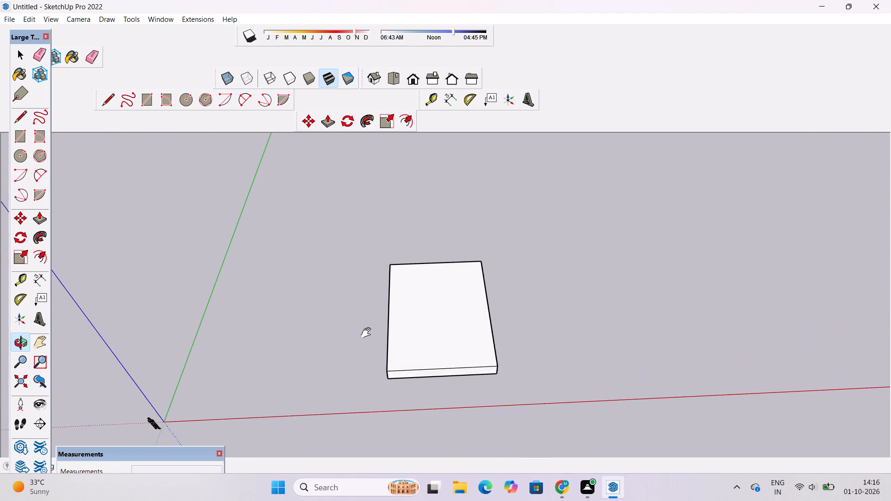
pyautogui.keyDown('shift'); pyautogui.moveTo(368, 333); pyautogui.dragTo(364, 350); pyautogui.keyUp('shift')
pyautogui.moveTo(509, 375); pyautogui.dragTo(438, 360)
pyautogui.scroll(6, 514, 346)
pyautogui.scroll(-6, 502, 327)
pyautogui.moveTo(388, 346); pyautogui.dragTo(446, 435)
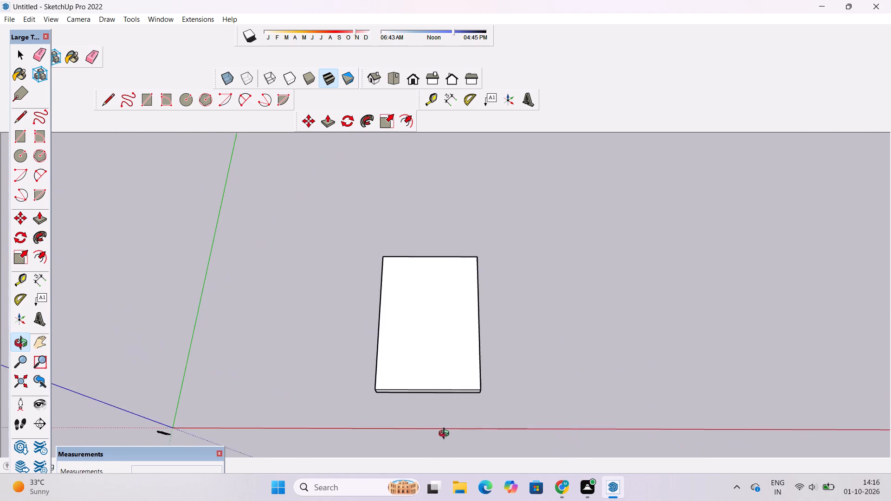
# Examine the slab's outline and thickness from oblique angles and in the top view.
pyautogui.moveTo(446, 435); pyautogui.dragTo(449, 436)
pyautogui.scroll(-6, 469, 279)
pyautogui.moveTo(469, 278); pyautogui.dragTo(497, 434)
pyautogui.scroll(6, 418, 260)
pyautogui.moveTo(459, 386); pyautogui.dragTo(457, 345)
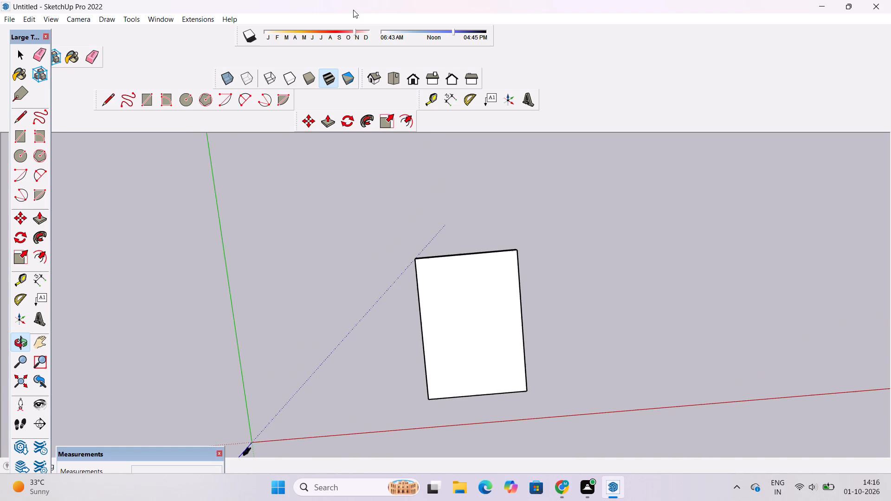
pyautogui.click(390, 81)
pyautogui.scroll(5, 481, 257)
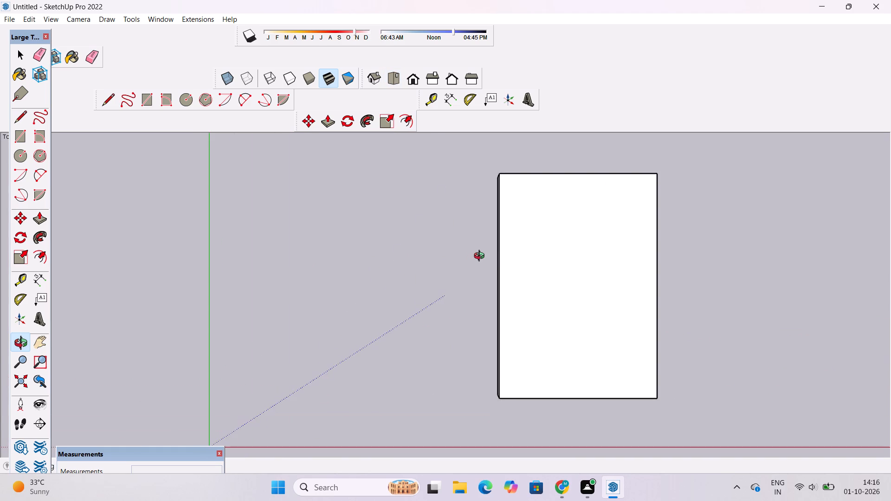
pyautogui.keyDown('shift'); pyautogui.moveTo(529, 272); pyautogui.dragTo(433, 242); pyautogui.keyUp('shift')
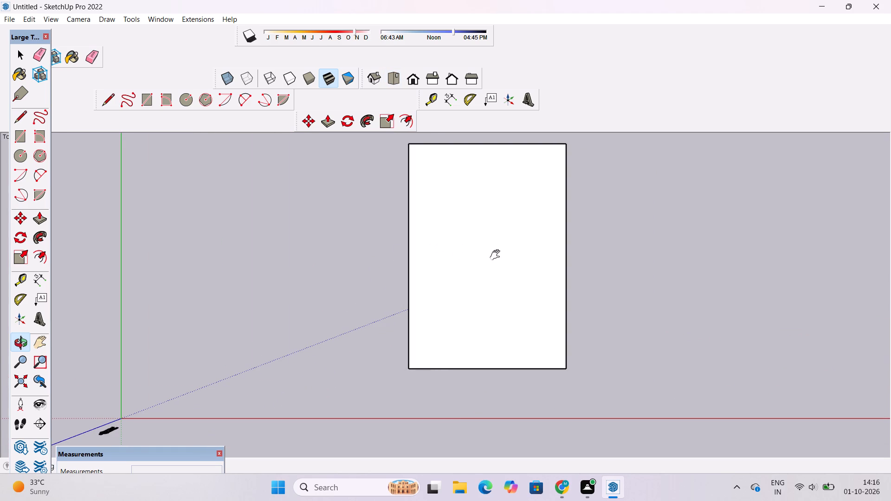
pyautogui.keyDown('shift'); pyautogui.moveTo(497, 255); pyautogui.dragTo(252, 237); pyautogui.keyUp('shift')
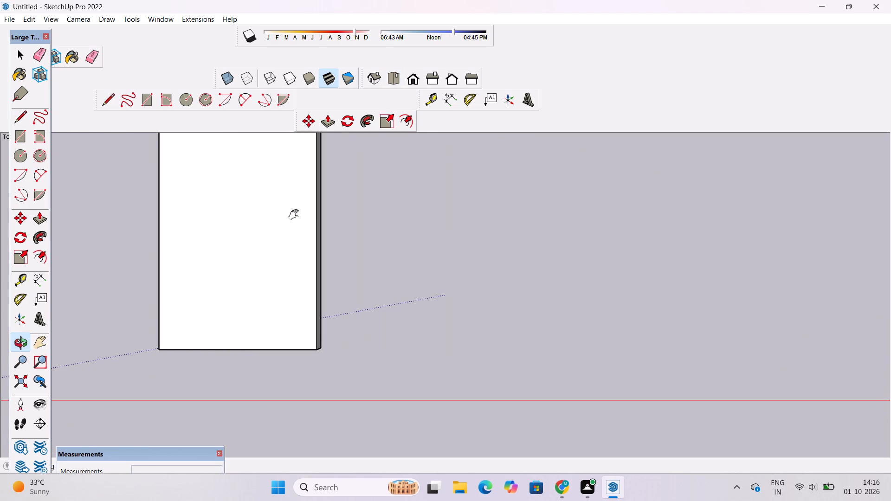
# Push/Pull the slab's long side face farthest from the green axis outward by 3'.
pyautogui.keyDown('shift'); pyautogui.scroll(4, 294, 217); pyautogui.keyUp('shift')
pyautogui.keyDown('shift'); pyautogui.scroll(-6, 294, 218); pyautogui.keyUp('shift')
pyautogui.scroll(6, 356, 227)
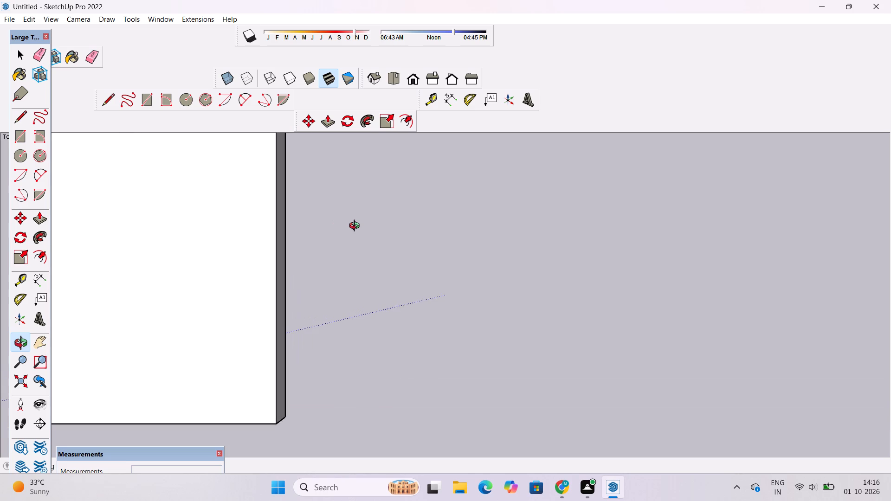
pyautogui.press('p')
pyautogui.click(280, 264)
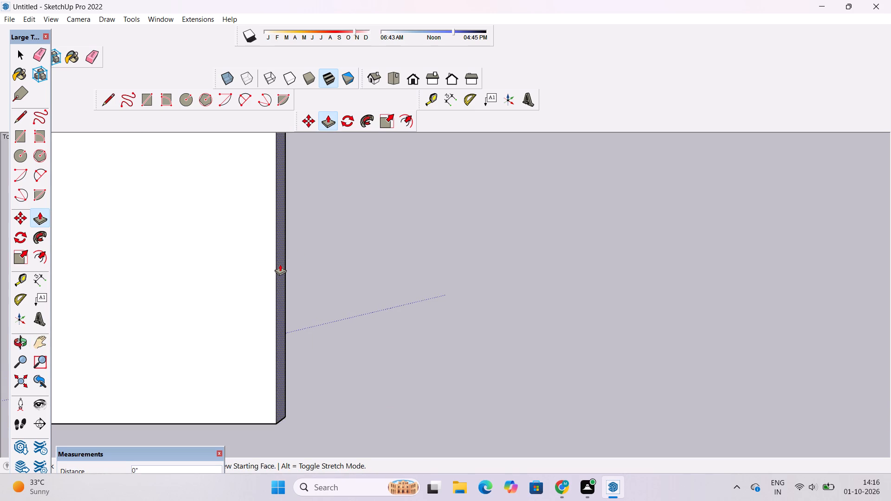
pyautogui.scroll(-3, 303, 266)
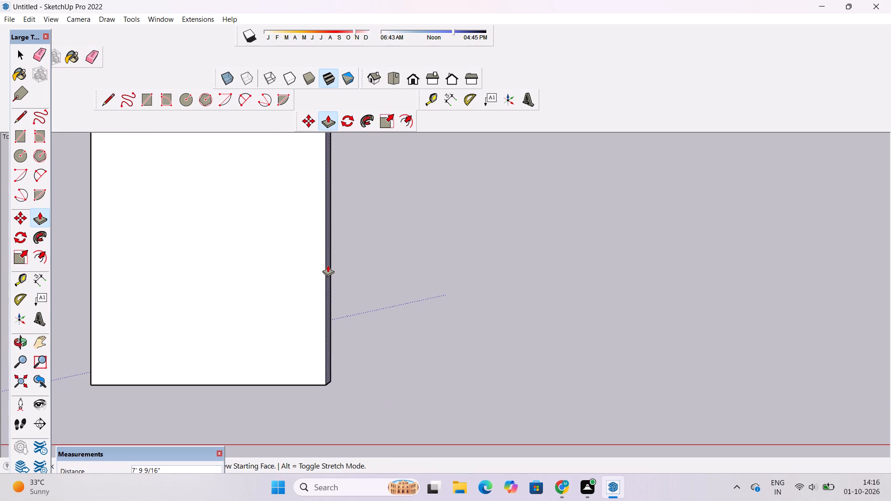
pyautogui.write("3'")
pyautogui.press('Return')
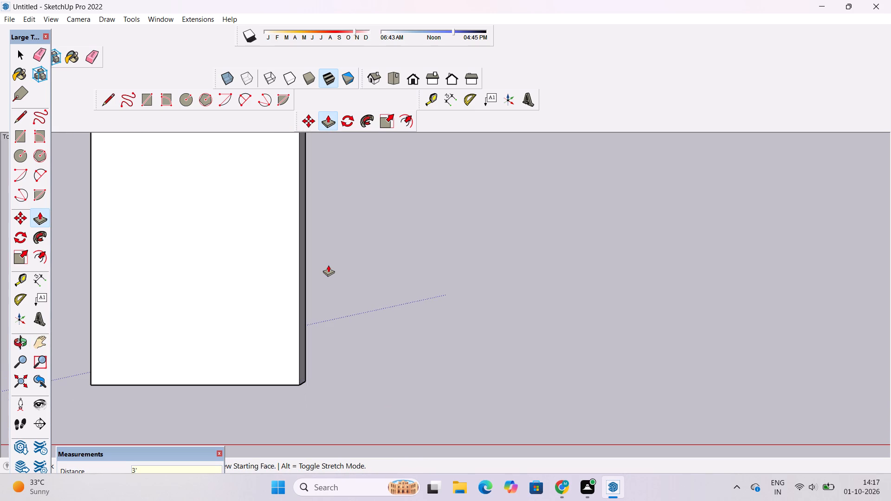
# Extend the same long side face, farthest from the green axis, outward by another 3'.
pyautogui.scroll(-3, 329, 265)
pyautogui.scroll(5, 318, 284)
pyautogui.click(300, 303)
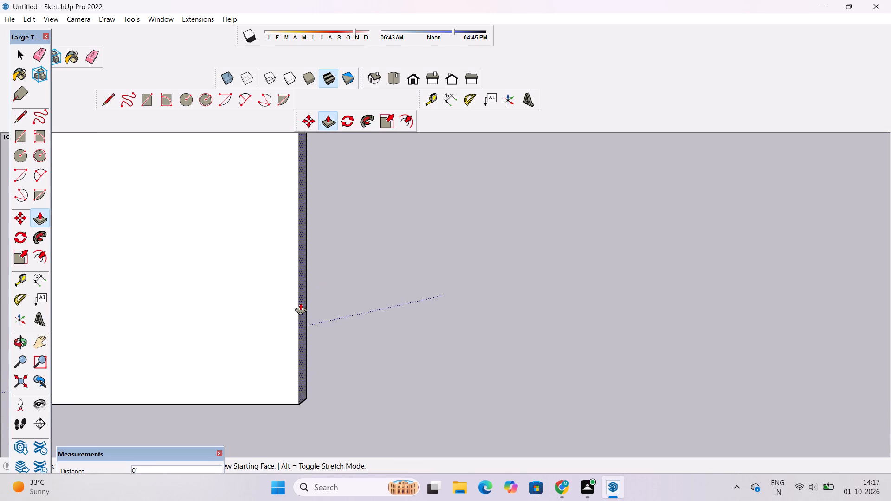
pyautogui.write("3'")
pyautogui.press('Return')
# Examine the widened slab from above and around its sides, ending at the long side facing the green axis.
pyautogui.press('o')
pyautogui.scroll(-5, 535, 311)
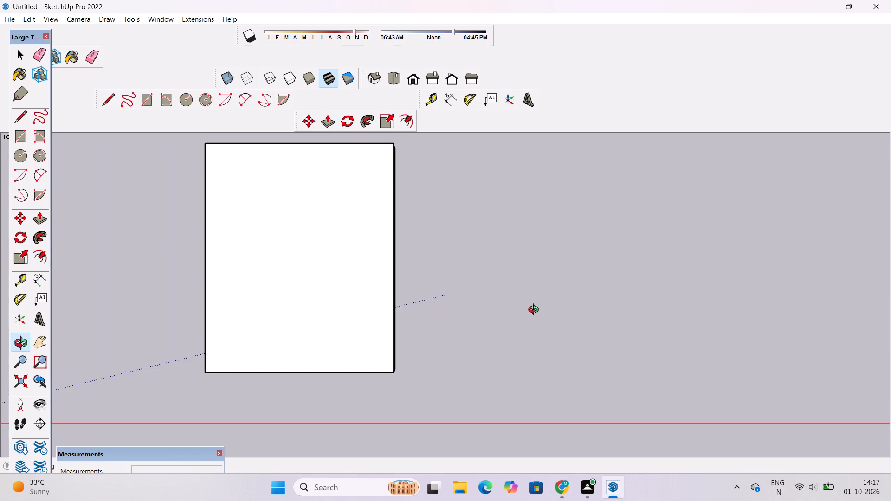
pyautogui.scroll(-4, 536, 311)
pyautogui.scroll(4, 379, 299)
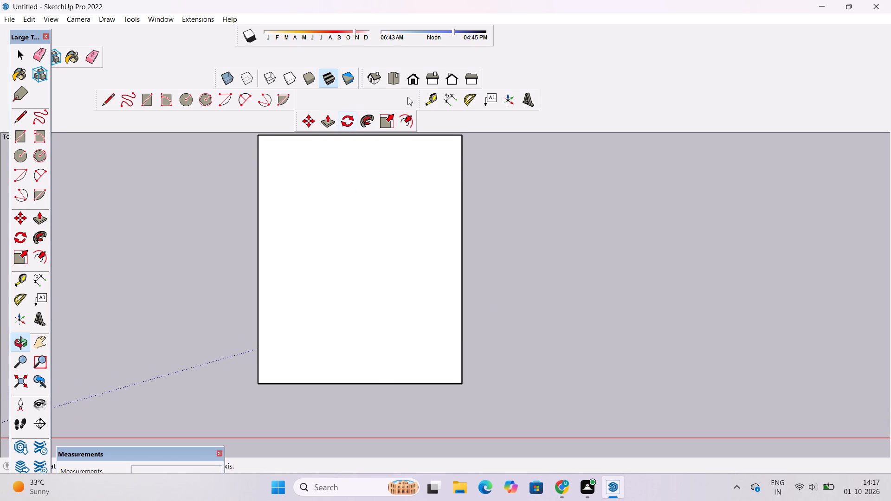
pyautogui.click(409, 82)
pyautogui.scroll(-4, 418, 270)
pyautogui.moveTo(434, 255); pyautogui.dragTo(431, 380)
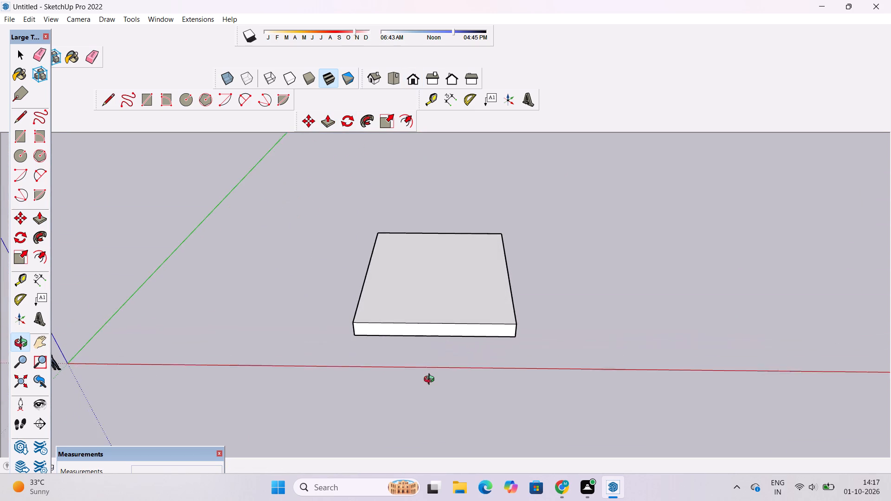
pyautogui.moveTo(431, 380); pyautogui.dragTo(431, 382)
pyautogui.scroll(5, 439, 270)
pyautogui.scroll(-4, 439, 270)
pyautogui.keyDown('shift'); pyautogui.moveTo(444, 264); pyautogui.dragTo(443, 288); pyautogui.keyUp('shift')
pyautogui.keyDown('shift'); pyautogui.moveTo(443, 289); pyautogui.dragTo(553, 300); pyautogui.keyUp('shift')
pyautogui.scroll(4, 425, 319)
pyautogui.moveTo(421, 329); pyautogui.dragTo(509, 329)
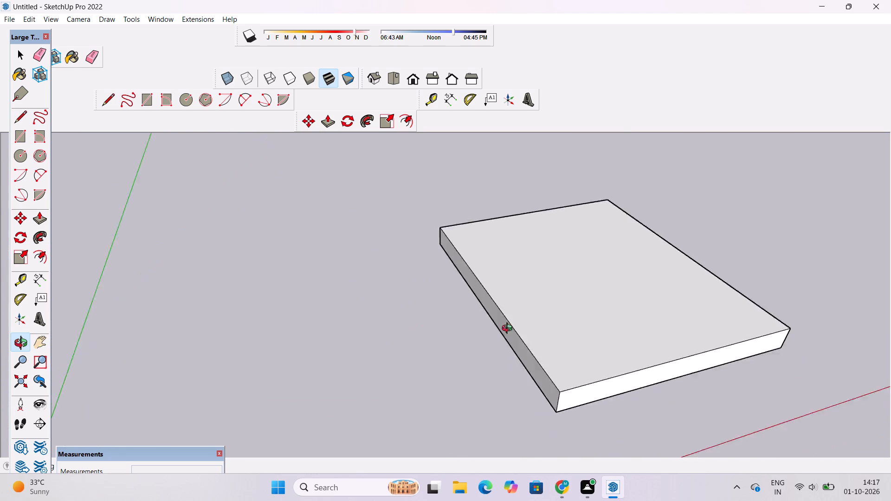
pyautogui.moveTo(509, 329); pyautogui.dragTo(705, 316)
pyautogui.scroll(2, 446, 323)
pyautogui.keyDown('shift'); pyautogui.moveTo(445, 322); pyautogui.dragTo(452, 340); pyautogui.keyUp('shift')
pyautogui.moveTo(452, 342); pyautogui.dragTo(497, 341)
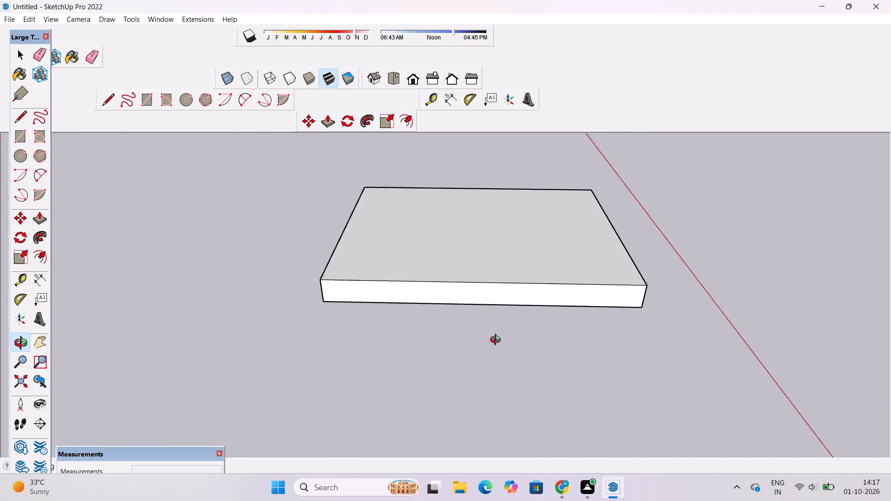
pyautogui.moveTo(497, 341); pyautogui.dragTo(518, 328)
pyautogui.moveTo(477, 318); pyautogui.dragTo(468, 296)
pyautogui.keyDown('shift'); pyautogui.moveTo(468, 296); pyautogui.dragTo(400, 365); pyautogui.keyUp('shift')
pyautogui.keyDown('shift'); pyautogui.scroll(3, 394, 359); pyautogui.keyUp('shift')
pyautogui.keyDown('shift'); pyautogui.moveTo(393, 342); pyautogui.dragTo(394, 331); pyautogui.keyUp('shift')
pyautogui.moveTo(394, 331); pyautogui.dragTo(329, 349)
pyautogui.moveTo(329, 349); pyautogui.dragTo(331, 355)
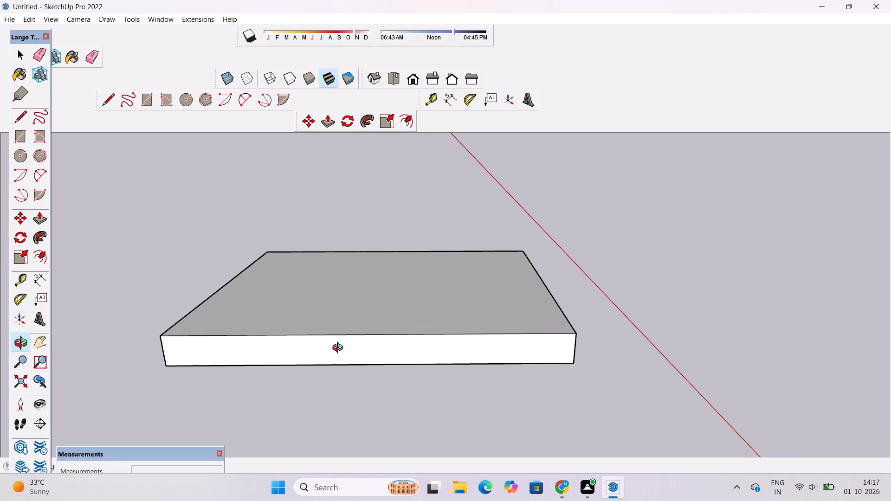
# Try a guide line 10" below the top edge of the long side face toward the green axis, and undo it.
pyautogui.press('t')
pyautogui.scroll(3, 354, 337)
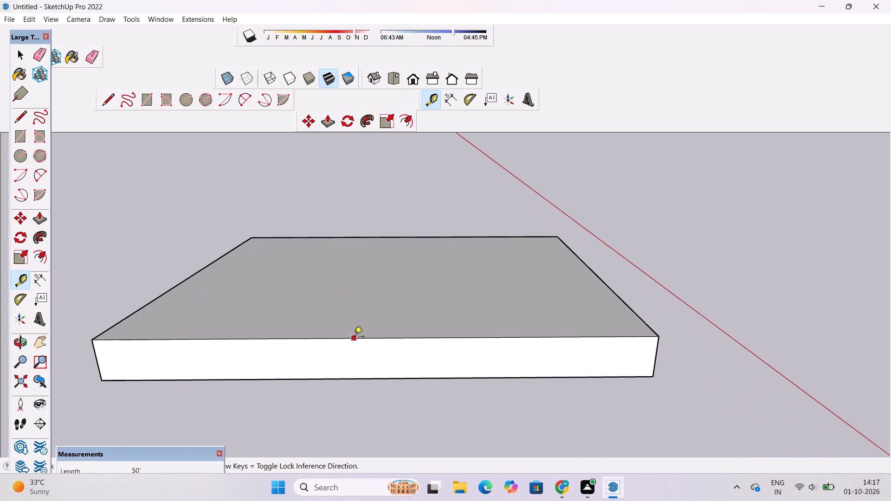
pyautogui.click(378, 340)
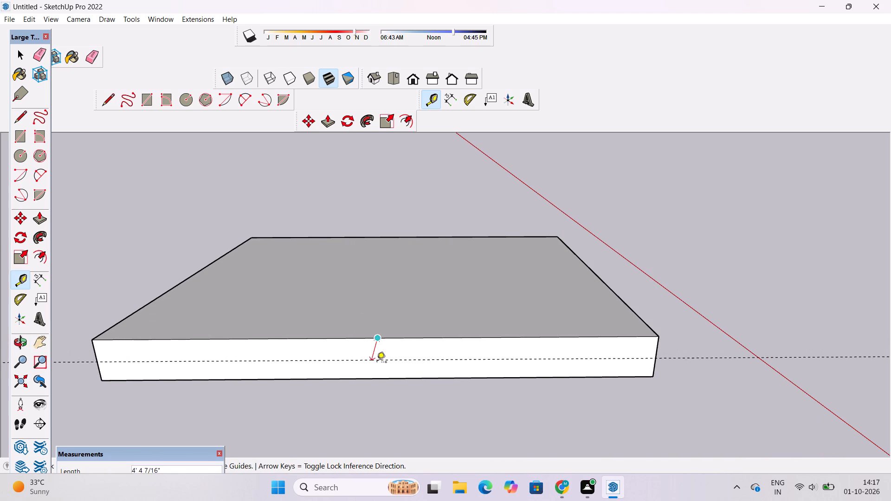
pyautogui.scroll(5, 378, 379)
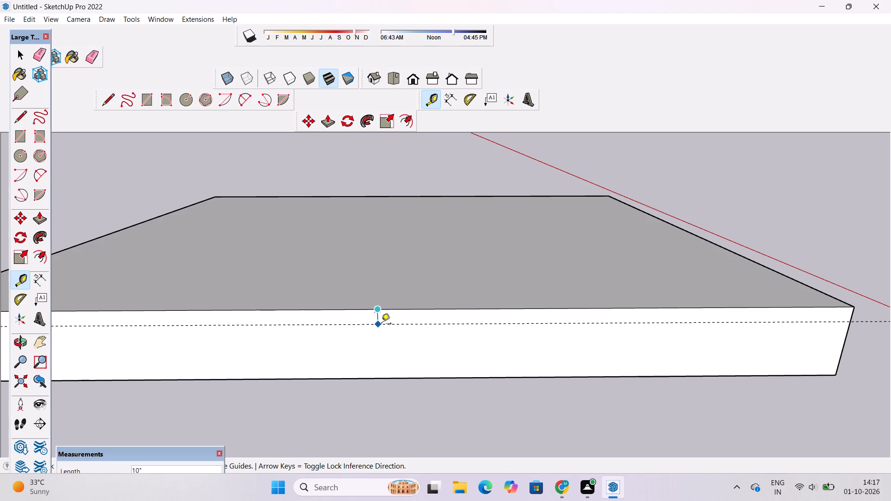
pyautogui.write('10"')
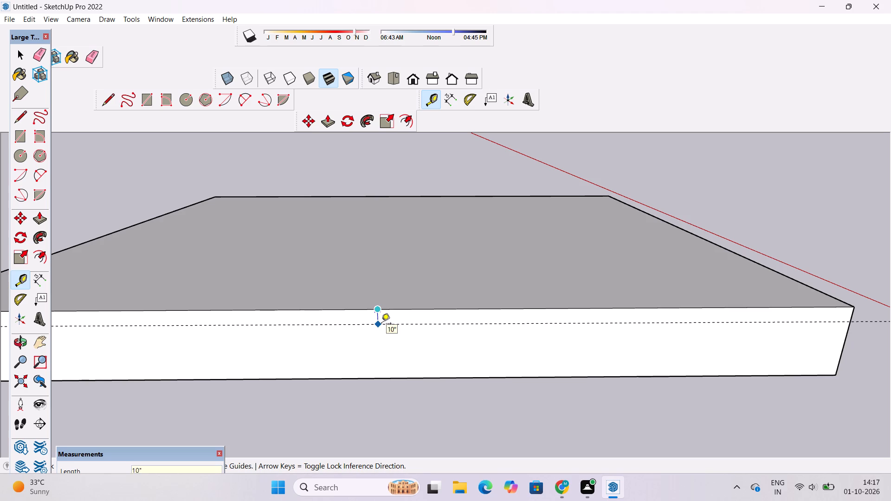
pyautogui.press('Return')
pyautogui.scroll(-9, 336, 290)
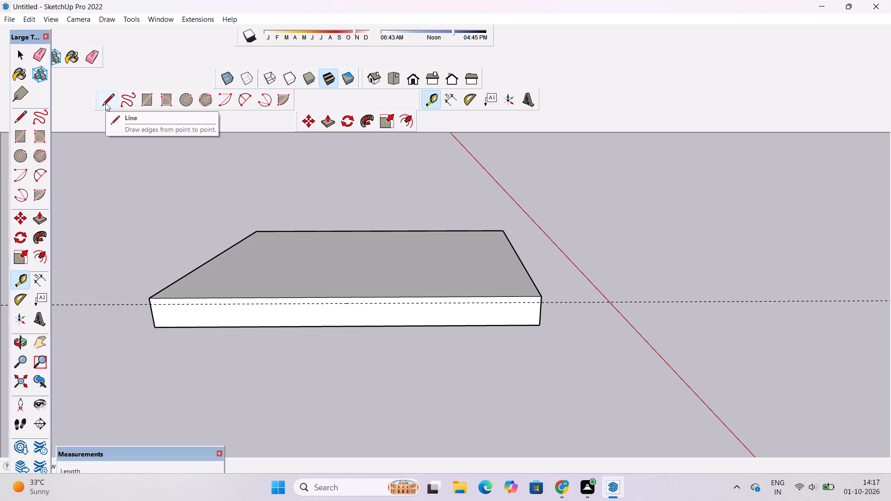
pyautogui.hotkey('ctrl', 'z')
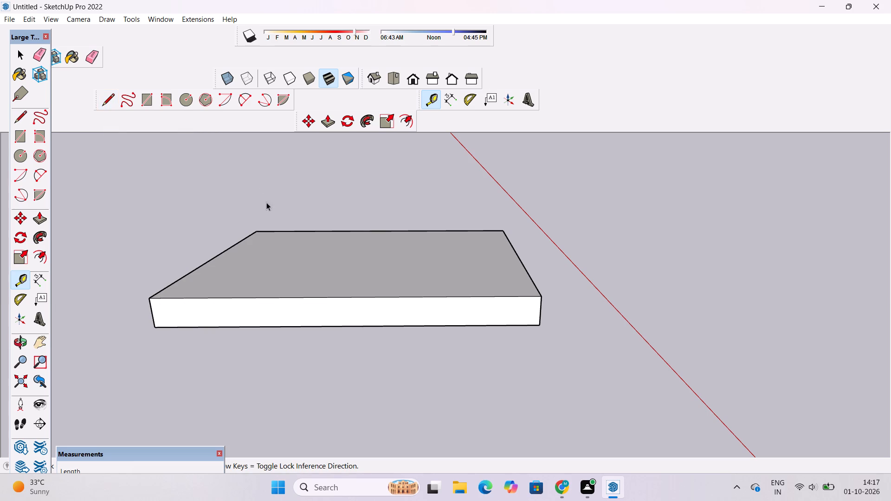
# Push/Pull the long side face toward the green axis outward 15' as a new section, keeping the dividing edge.
pyautogui.press('space')
pyautogui.press('o')
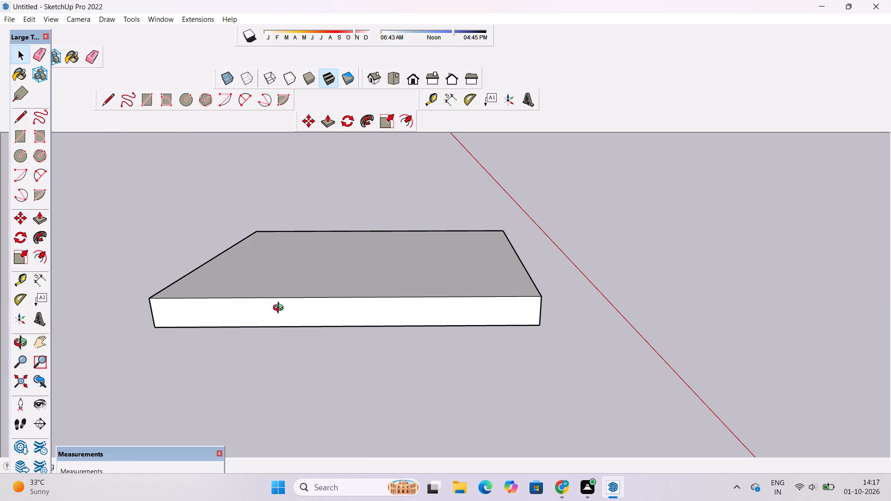
pyautogui.press('space')
pyautogui.click(315, 312)
pyautogui.press('p')
pyautogui.click(315, 312)
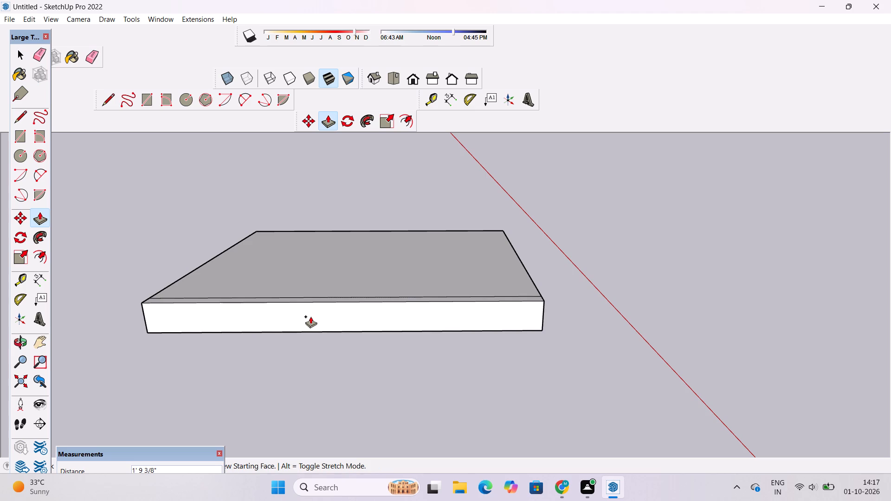
pyautogui.scroll(-5, 303, 321)
pyautogui.scroll(1, 294, 334)
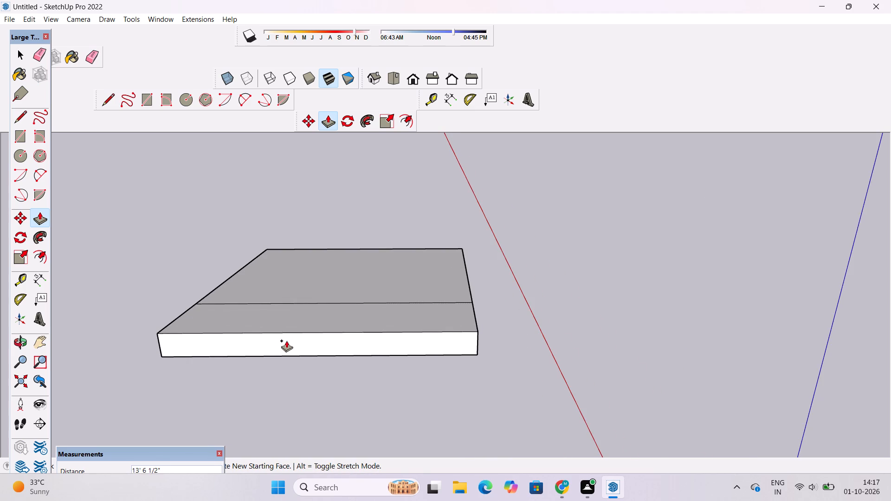
pyautogui.scroll(1, 286, 340)
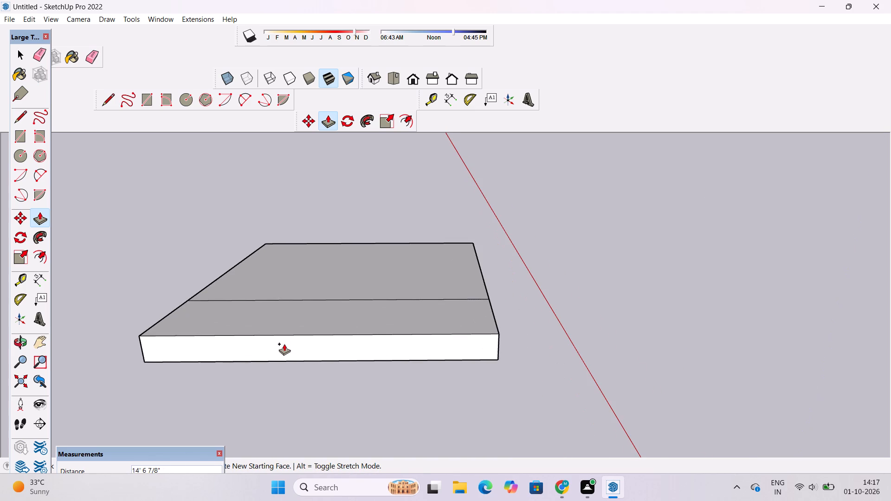
pyautogui.write("15'")
pyautogui.press('Return')
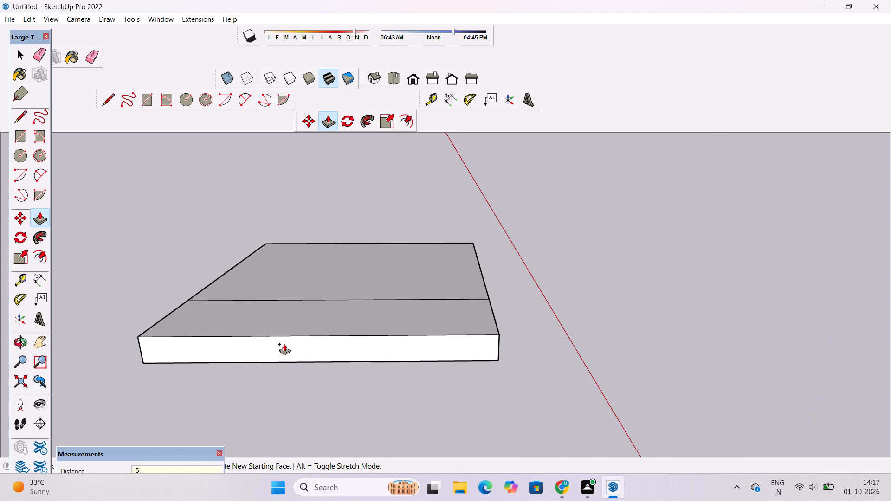
# Check the extended slab and its dividing edge in the front and top standard views.
pyautogui.press('o')
pyautogui.scroll(-5, 274, 329)
pyautogui.moveTo(512, 297); pyautogui.dragTo(269, 334)
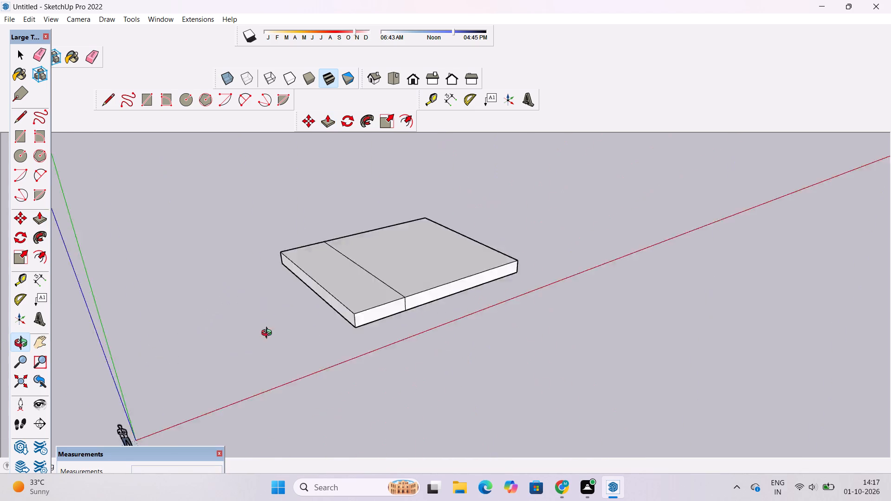
pyautogui.moveTo(269, 334); pyautogui.dragTo(220, 340)
pyautogui.click(415, 78)
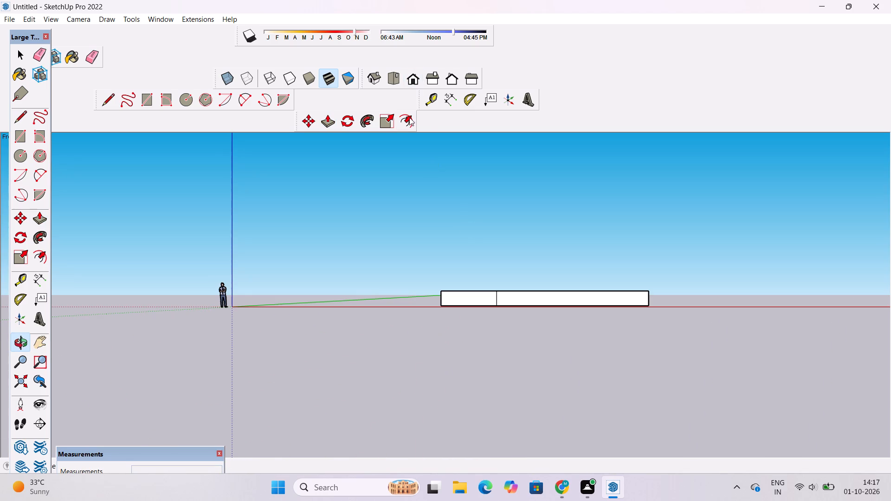
pyautogui.click(392, 76)
pyautogui.scroll(5, 534, 250)
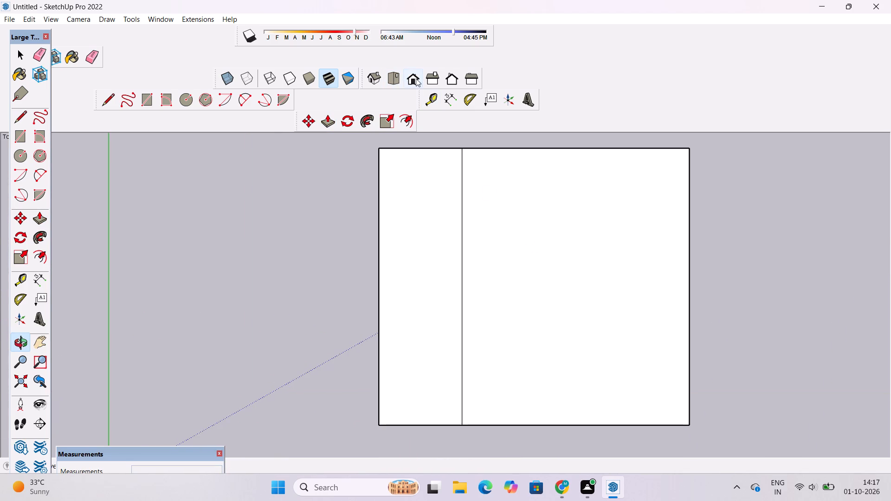
pyautogui.click(416, 78)
# Examine the two-section slab and its placement relative to the axes from several angles.
pyautogui.scroll(-5, 398, 174)
pyautogui.moveTo(395, 183); pyautogui.dragTo(401, 339)
pyautogui.scroll(-6, 407, 264)
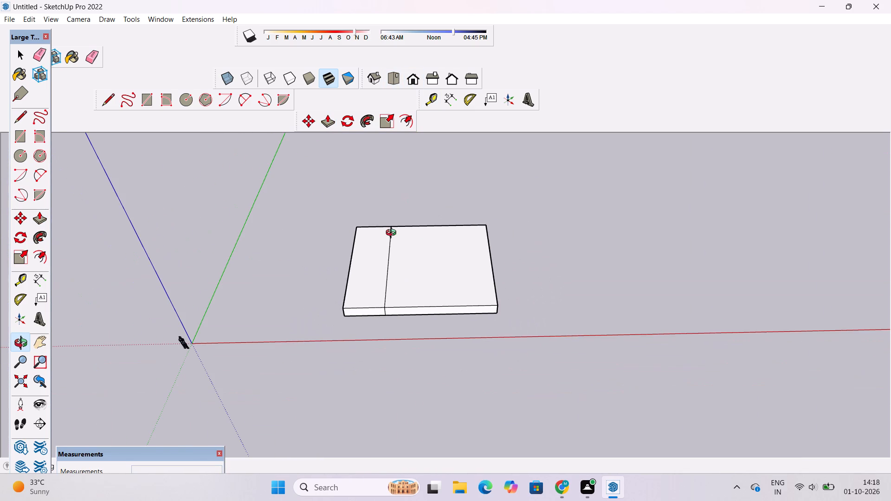
pyautogui.scroll(2, 392, 259)
pyautogui.keyDown('shift'); pyautogui.moveTo(389, 258); pyautogui.dragTo(360, 276); pyautogui.keyUp('shift')
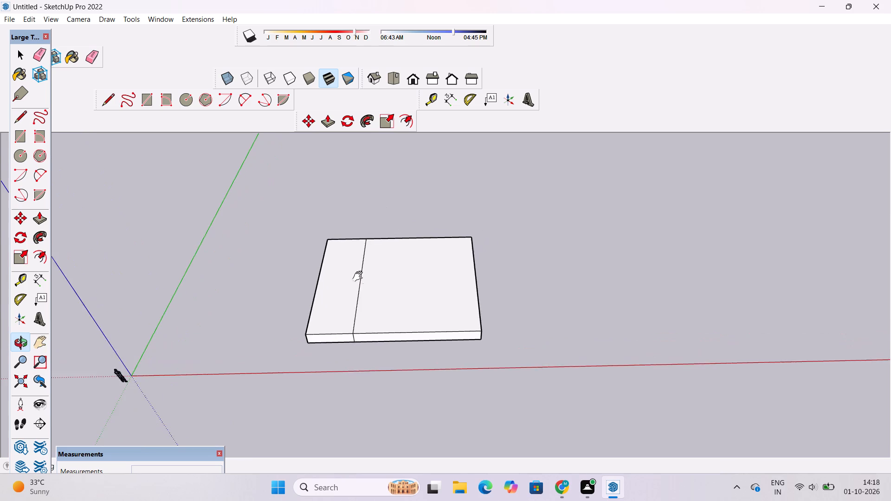
pyautogui.keyDown('shift'); pyautogui.moveTo(378, 285); pyautogui.dragTo(327, 302); pyautogui.keyUp('shift')
pyautogui.moveTo(325, 304); pyautogui.dragTo(358, 307)
pyautogui.keyDown('shift'); pyautogui.moveTo(390, 304); pyautogui.dragTo(459, 283); pyautogui.keyUp('shift')
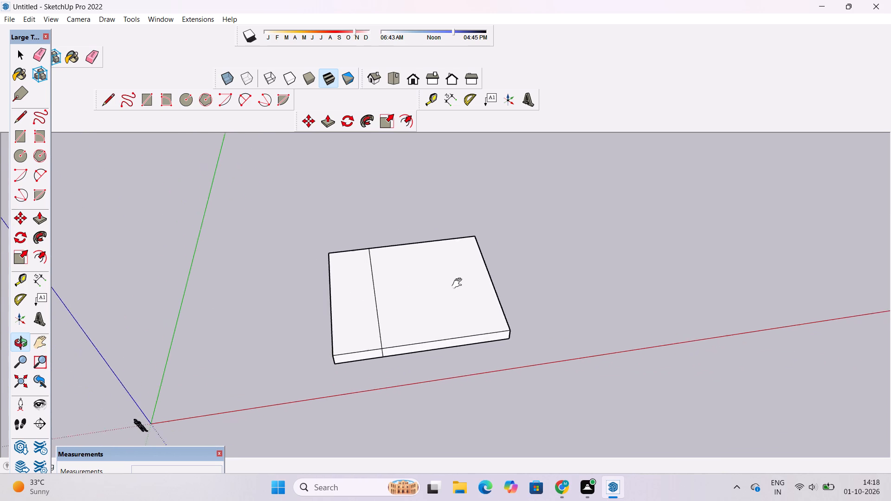
pyautogui.keyDown('shift'); pyautogui.moveTo(459, 283); pyautogui.dragTo(459, 283); pyautogui.keyUp('shift')
pyautogui.scroll(-4, 462, 278)
pyautogui.moveTo(461, 278); pyautogui.dragTo(443, 291)
pyautogui.scroll(6, 429, 252)
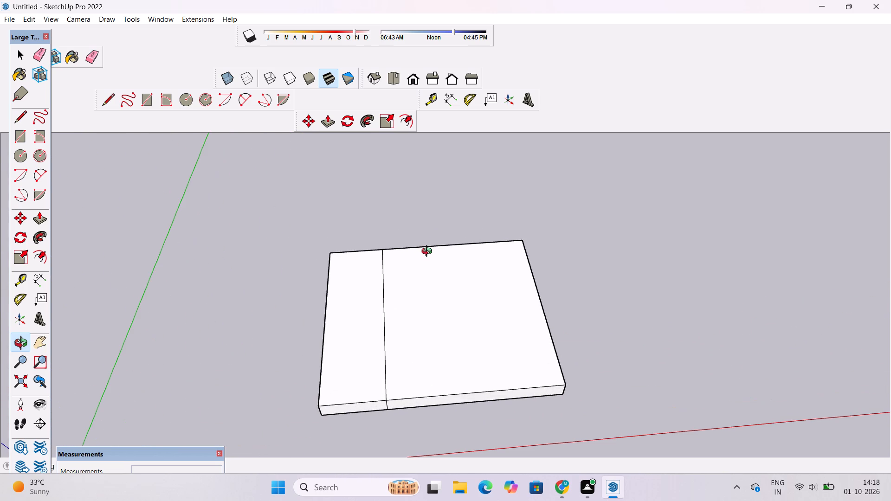
pyautogui.scroll(-1, 389, 246)
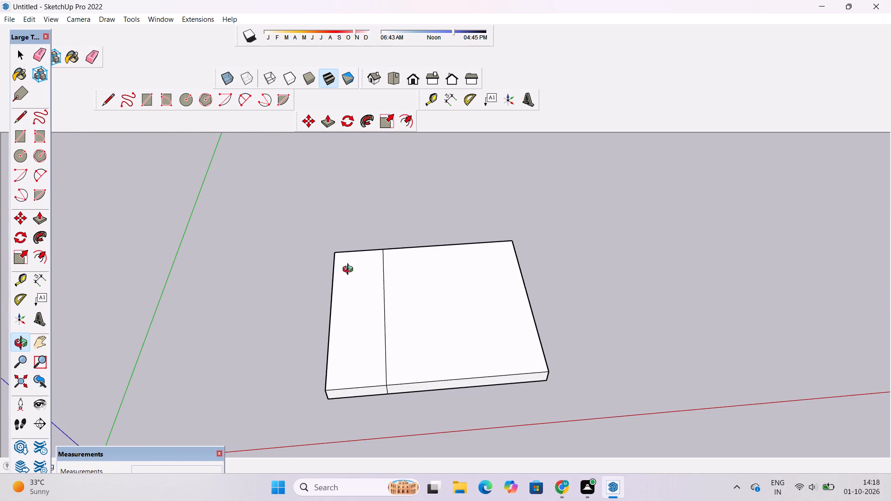
pyautogui.scroll(-2, 324, 297)
pyautogui.moveTo(312, 306); pyautogui.dragTo(429, 312)
pyautogui.moveTo(378, 335); pyautogui.dragTo(429, 299)
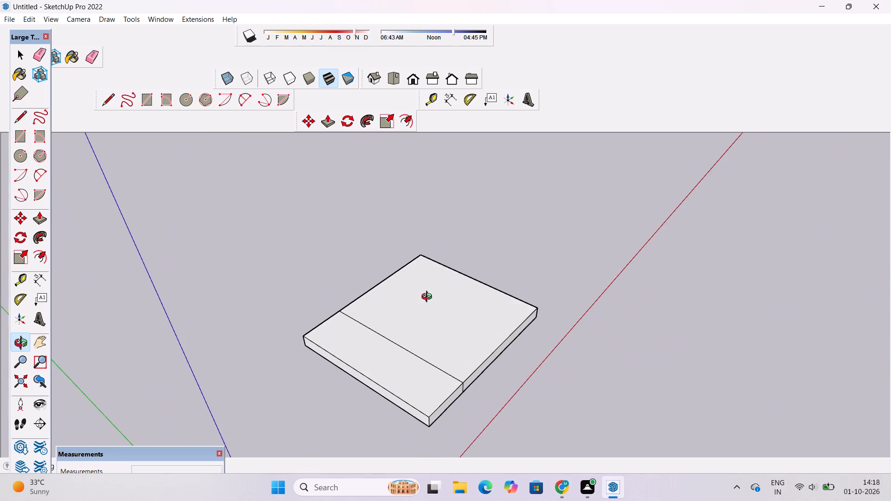
# Push/Pull the outer long side face of the 15' section, toward the green axis, outward by 5'.
pyautogui.moveTo(410, 324); pyautogui.dragTo(428, 251)
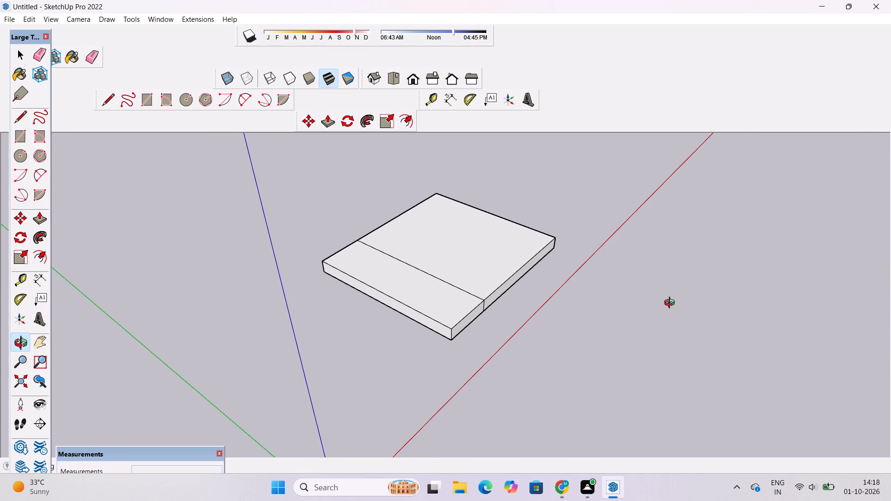
pyautogui.scroll(5, 424, 337)
pyautogui.moveTo(423, 341); pyautogui.dragTo(448, 307)
pyautogui.scroll(-2, 524, 143)
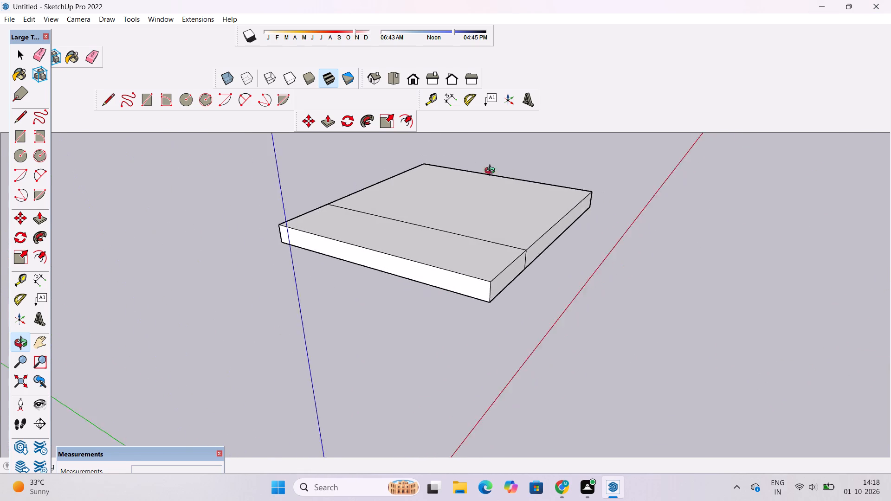
pyautogui.scroll(-3, 492, 172)
pyautogui.keyDown('shift'); pyautogui.moveTo(486, 188); pyautogui.dragTo(455, 255); pyautogui.keyUp('shift')
pyautogui.moveTo(437, 311); pyautogui.dragTo(442, 283)
pyautogui.scroll(2, 442, 281)
pyautogui.moveTo(440, 281); pyautogui.dragTo(431, 286)
pyautogui.press('p')
pyautogui.press('space')
pyautogui.click(426, 337)
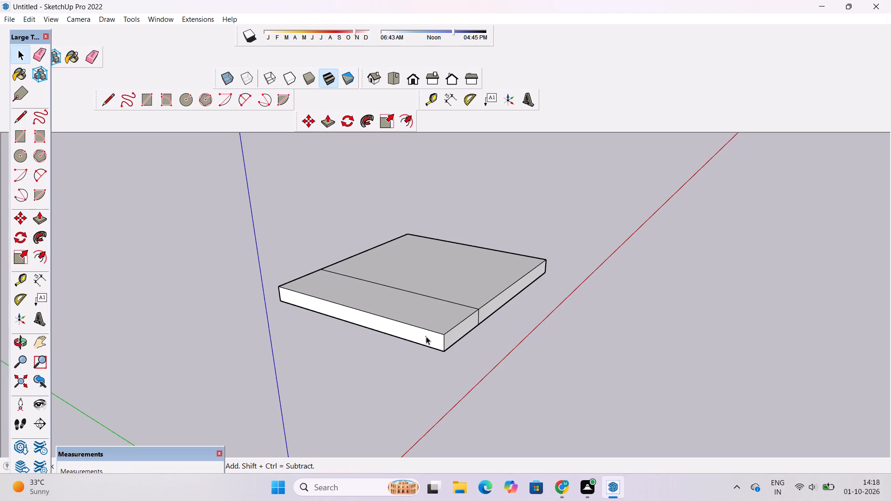
pyautogui.press('p')
pyautogui.click(426, 336)
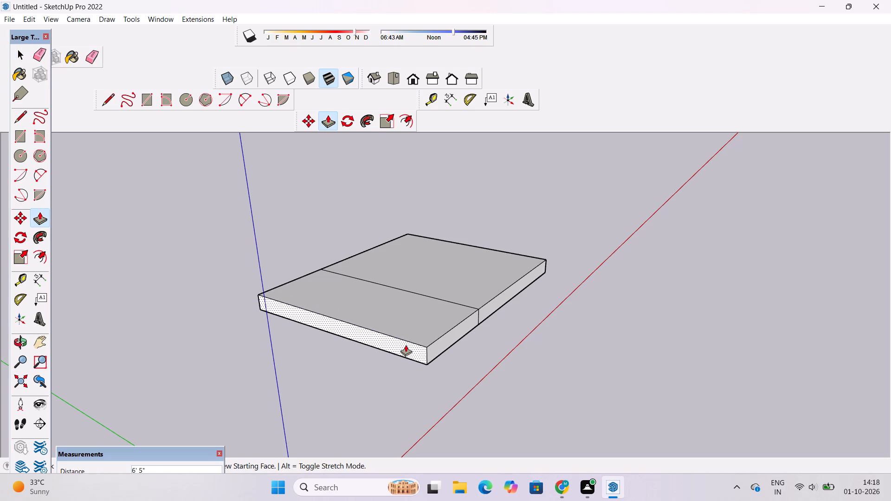
pyautogui.write("5'")
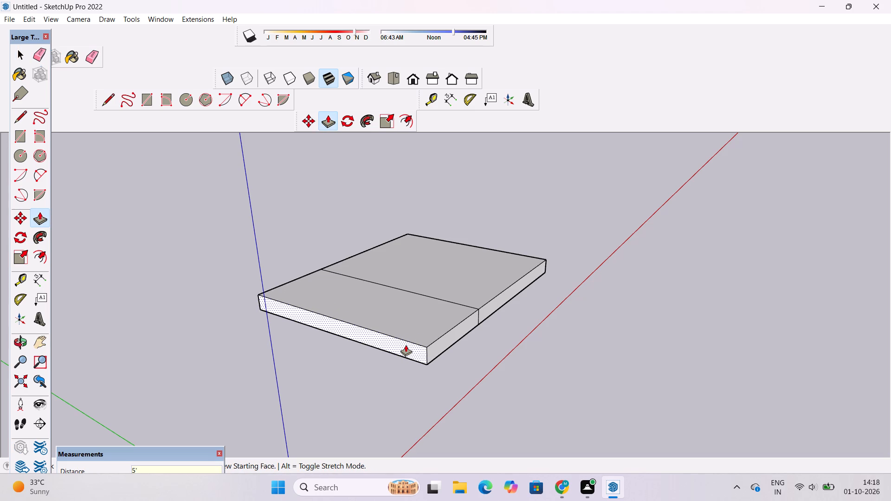
pyautogui.press('Return')
# Examine the widened two-section slab, its dividing edge and its placement relative to the axes from several angles.
pyautogui.press('o')
pyautogui.scroll(-4, 405, 343)
pyautogui.moveTo(493, 306); pyautogui.dragTo(333, 356)
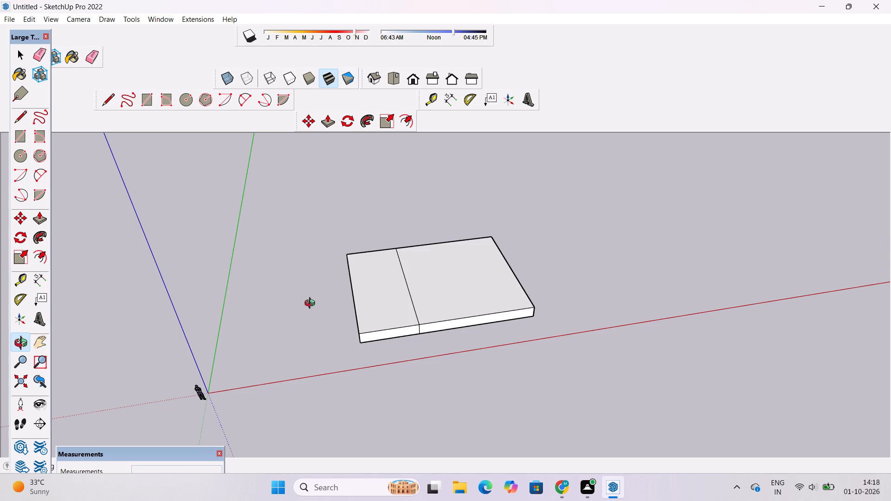
pyautogui.scroll(-2, 368, 327)
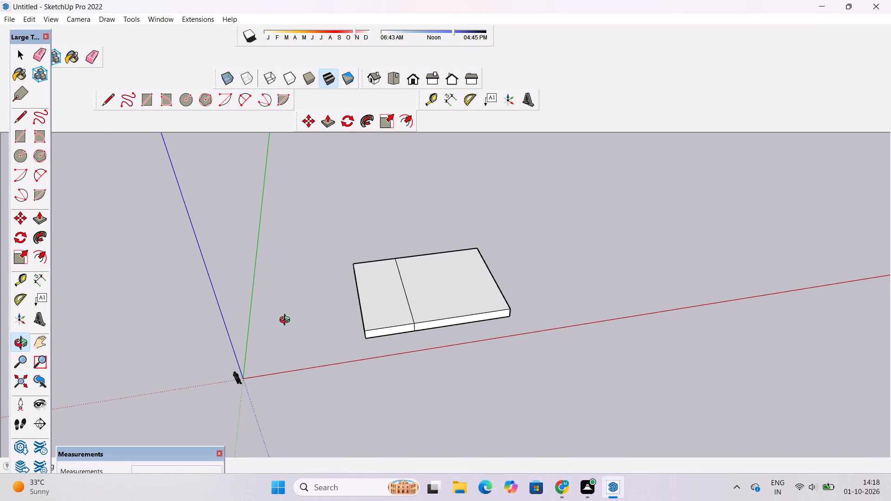
pyautogui.scroll(5, 441, 294)
pyautogui.keyDown('shift'); pyautogui.moveTo(437, 296); pyautogui.dragTo(328, 297); pyautogui.keyUp('shift')
pyautogui.moveTo(327, 298); pyautogui.dragTo(207, 313)
pyautogui.scroll(-5, 205, 312)
pyautogui.keyDown('shift'); pyautogui.moveTo(221, 307); pyautogui.dragTo(383, 385); pyautogui.keyUp('shift')
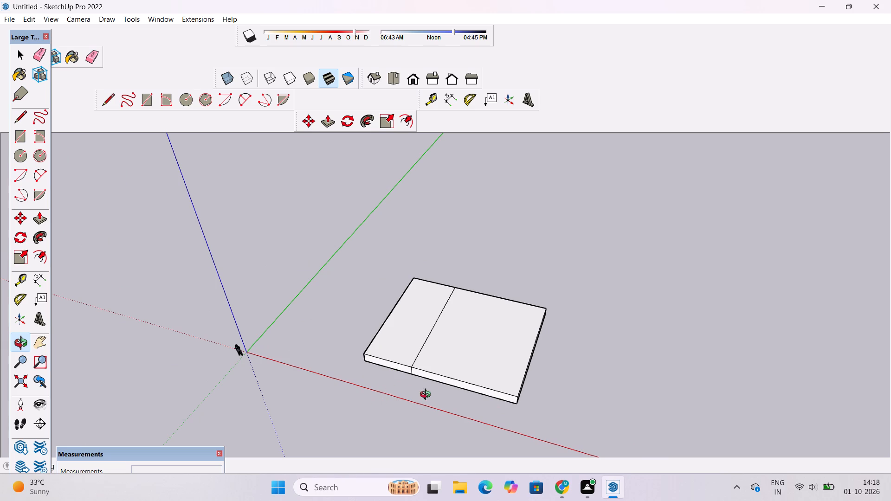
pyautogui.scroll(-3, 524, 366)
pyautogui.scroll(1, 521, 365)
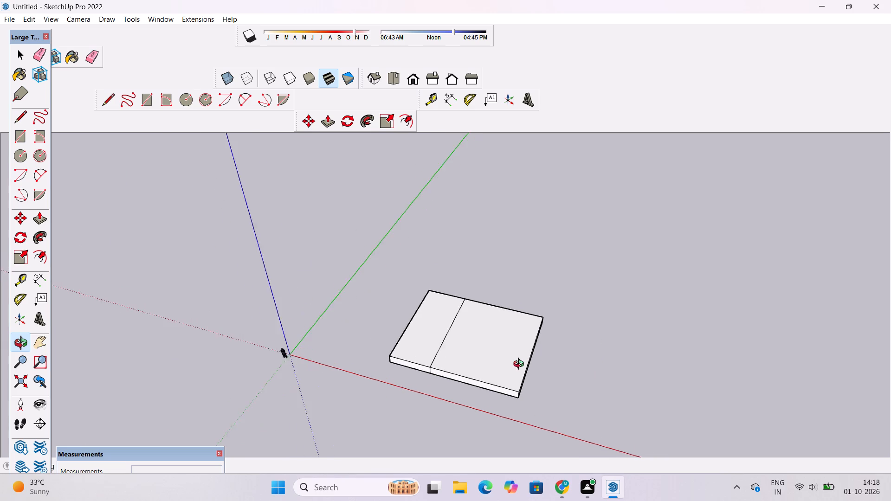
pyautogui.scroll(1, 521, 365)
pyautogui.moveTo(515, 369); pyautogui.dragTo(540, 407)
pyautogui.scroll(4, 520, 374)
pyautogui.moveTo(389, 409); pyautogui.dragTo(425, 366)
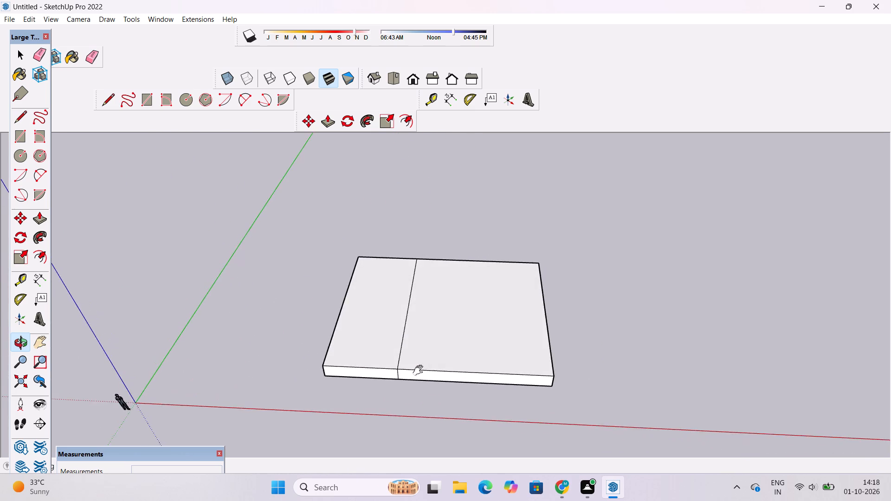
pyautogui.keyDown('shift'); pyautogui.moveTo(420, 371); pyautogui.dragTo(461, 372); pyautogui.keyUp('shift')
pyautogui.scroll(4, 415, 368)
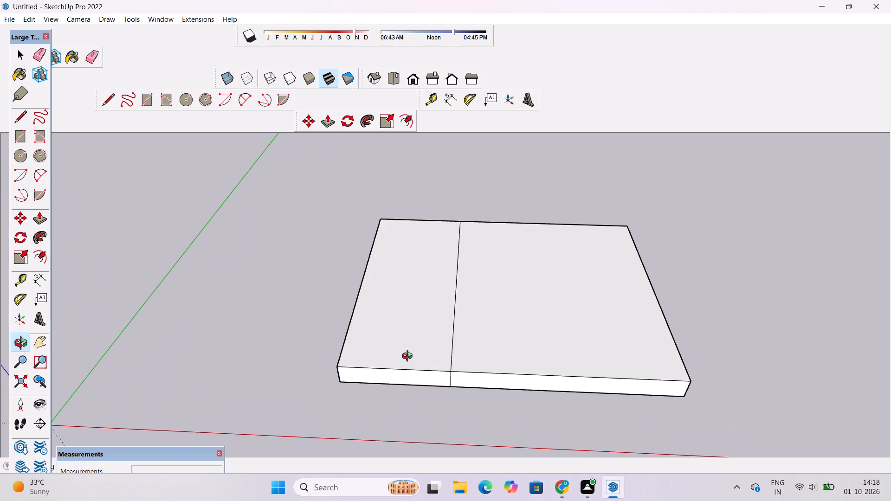
pyautogui.scroll(-2, 408, 357)
pyautogui.keyDown('shift'); pyautogui.moveTo(409, 352); pyautogui.dragTo(408, 367); pyautogui.keyUp('shift')
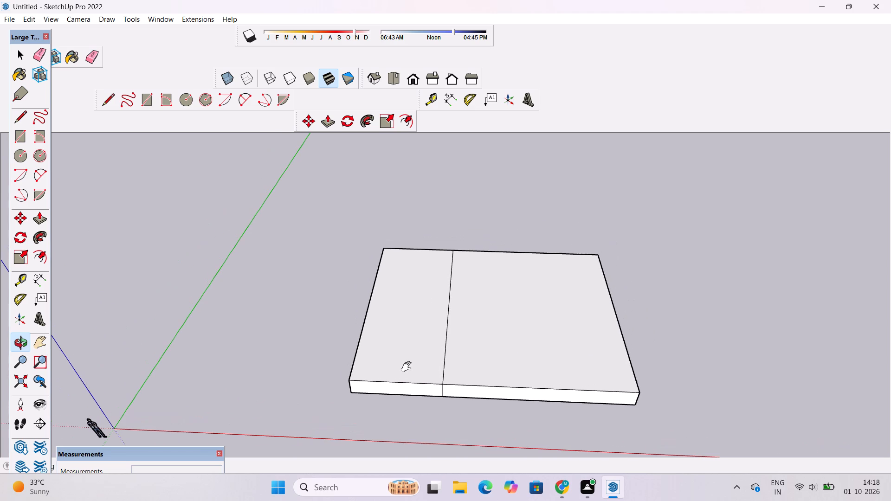
pyautogui.scroll(1, 391, 369)
pyautogui.moveTo(386, 351); pyautogui.dragTo(393, 367)
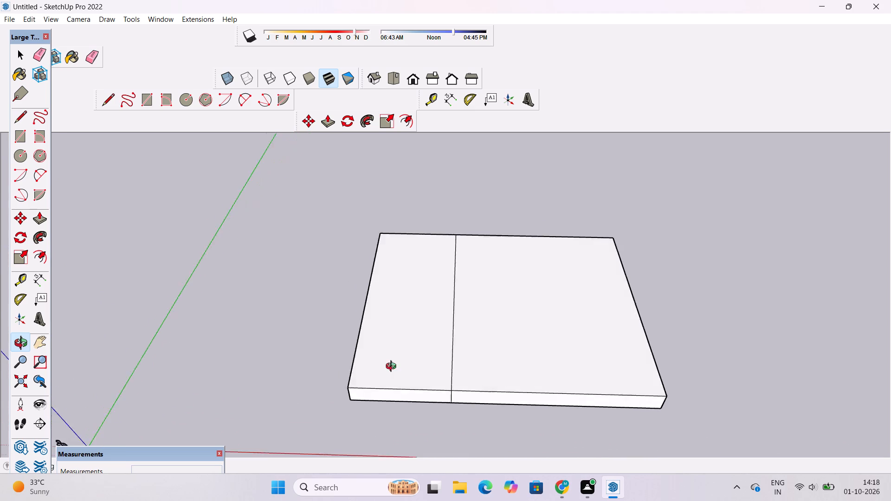
pyautogui.moveTo(393, 367); pyautogui.dragTo(422, 411)
pyautogui.moveTo(427, 406); pyautogui.dragTo(379, 387)
pyautogui.keyDown('shift'); pyautogui.moveTo(422, 387); pyautogui.dragTo(428, 424); pyautogui.keyUp('shift')
pyautogui.moveTo(429, 427); pyautogui.dragTo(429, 408)
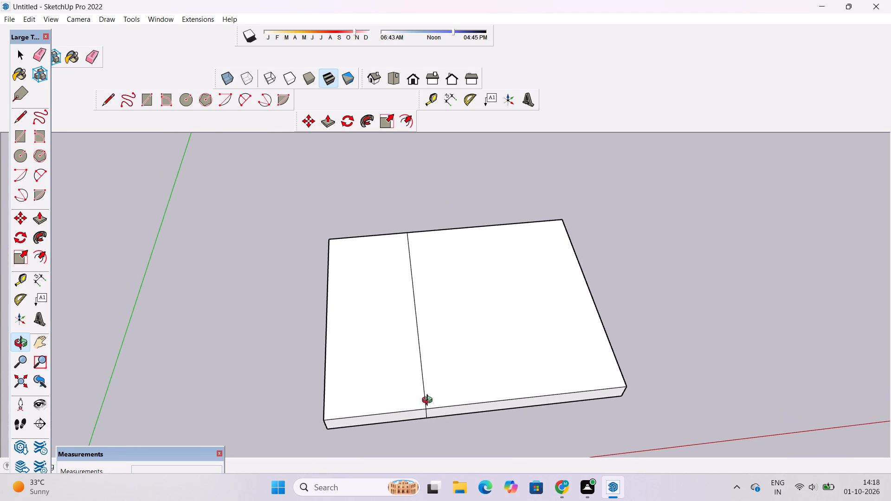
pyautogui.scroll(4, 429, 401)
pyautogui.keyDown('shift'); pyautogui.moveTo(429, 394); pyautogui.dragTo(427, 380); pyautogui.keyUp('shift')
pyautogui.moveTo(425, 384); pyautogui.dragTo(422, 349)
pyautogui.scroll(-3, 420, 344)
pyautogui.keyDown('shift'); pyautogui.moveTo(426, 338); pyautogui.dragTo(405, 346); pyautogui.keyUp('shift')
pyautogui.scroll(-2, 401, 344)
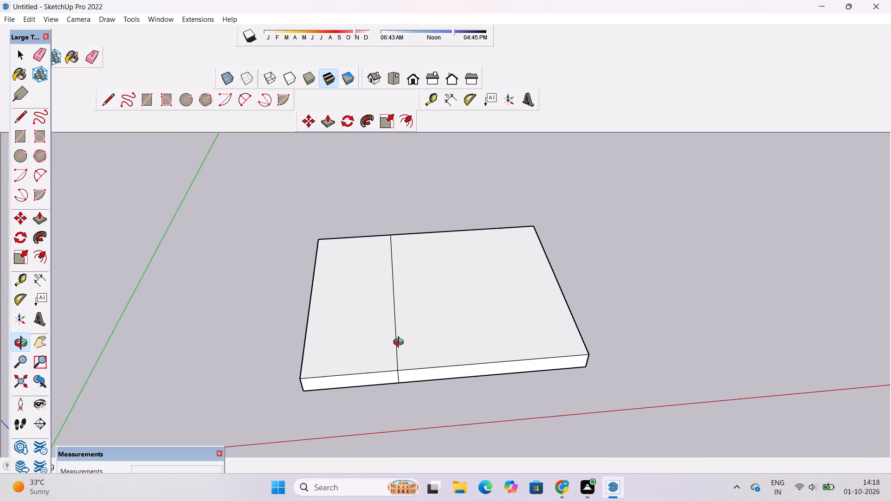
pyautogui.moveTo(400, 343); pyautogui.dragTo(401, 396)
pyautogui.moveTo(401, 396); pyautogui.dragTo(391, 394)
pyautogui.moveTo(371, 360); pyautogui.dragTo(342, 383)
pyautogui.moveTo(339, 391); pyautogui.dragTo(391, 390)
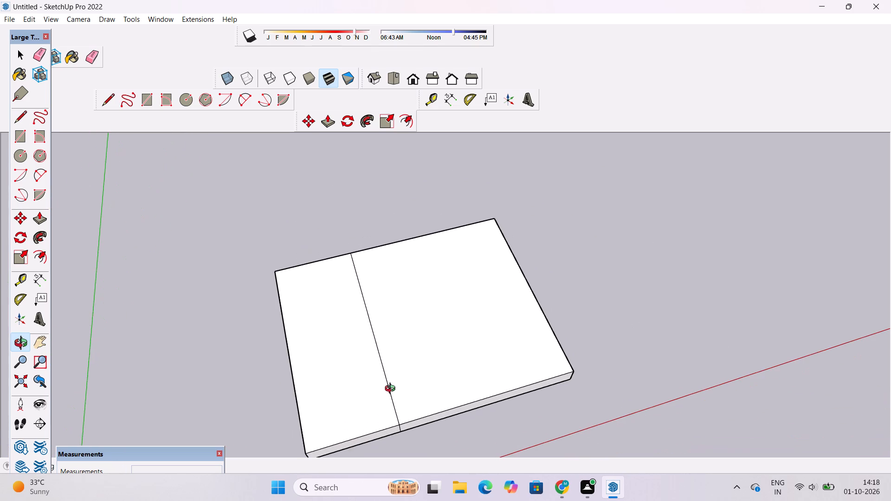
pyautogui.moveTo(394, 389); pyautogui.dragTo(407, 363)
# Push/Pull the top face of the larger slab section up 30' to form a block beside the low narrow section.
pyautogui.press('p')
pyautogui.scroll(-5, 411, 376)
pyautogui.press('space')
pyautogui.click(428, 366)
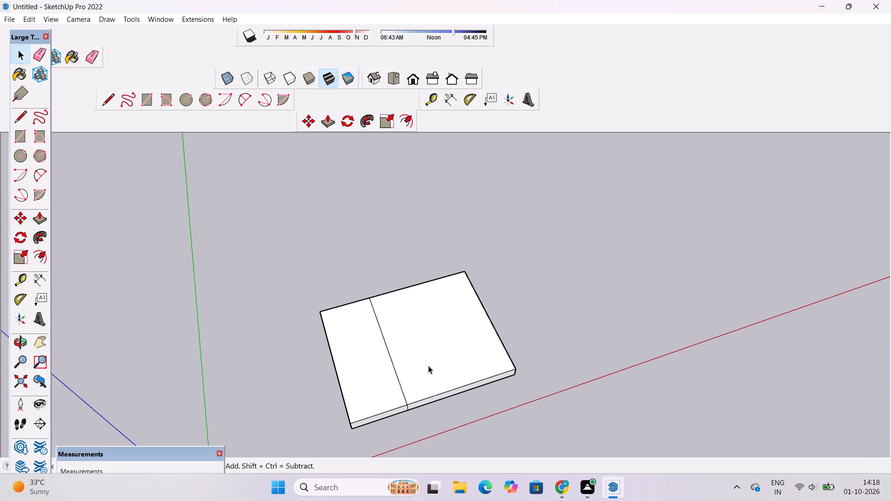
pyautogui.press('p')
pyautogui.click(429, 369)
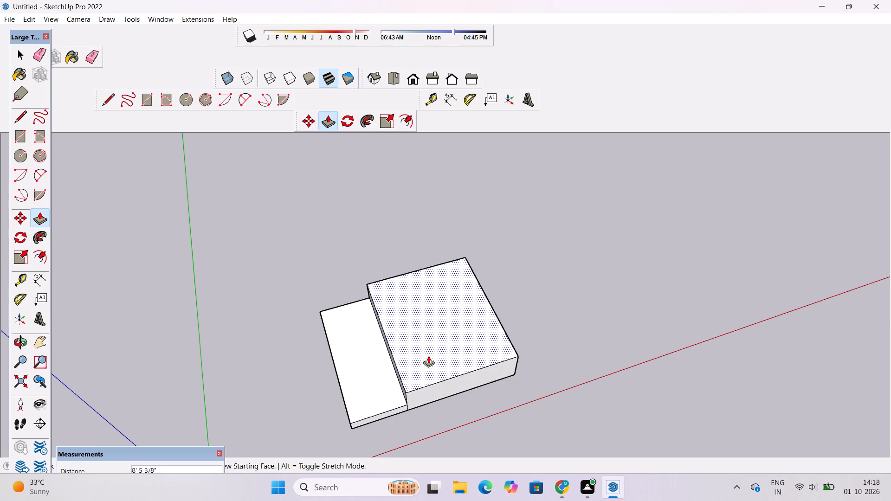
pyautogui.press('o')
pyautogui.moveTo(433, 401); pyautogui.dragTo(435, 367)
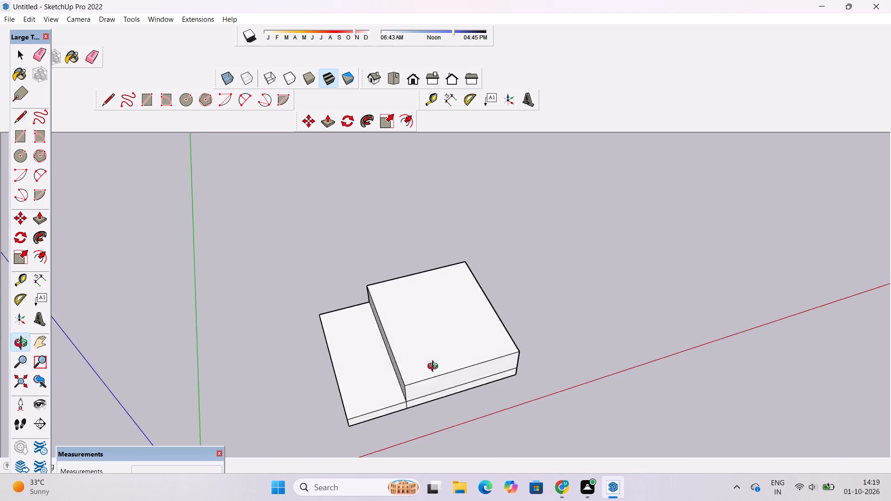
pyautogui.moveTo(435, 367); pyautogui.dragTo(435, 352)
pyautogui.moveTo(435, 352); pyautogui.dragTo(428, 382)
pyautogui.moveTo(428, 390); pyautogui.dragTo(458, 352)
pyautogui.keyDown('shift'); pyautogui.moveTo(456, 355); pyautogui.dragTo(469, 337); pyautogui.keyUp('shift')
pyautogui.keyDown('shift'); pyautogui.moveTo(466, 337); pyautogui.dragTo(443, 345); pyautogui.keyUp('shift')
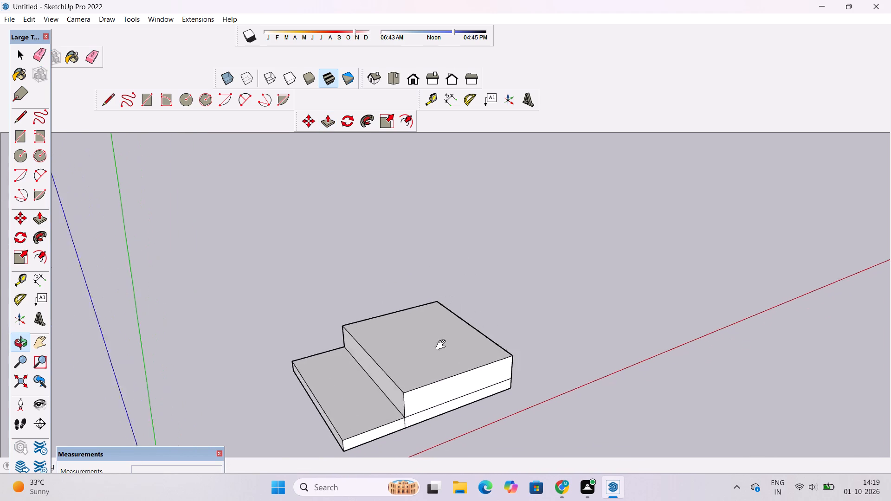
pyautogui.keyDown('shift'); pyautogui.moveTo(443, 345); pyautogui.dragTo(435, 349); pyautogui.keyUp('shift')
pyautogui.moveTo(434, 349); pyautogui.dragTo(447, 343)
pyautogui.press('p')
pyautogui.scroll(-1, 445, 323)
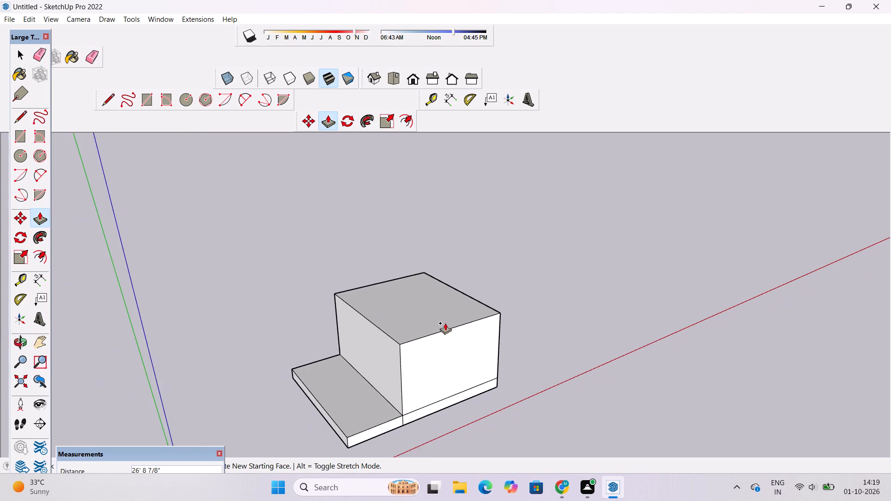
pyautogui.scroll(-1, 445, 323)
pyautogui.scroll(2, 445, 323)
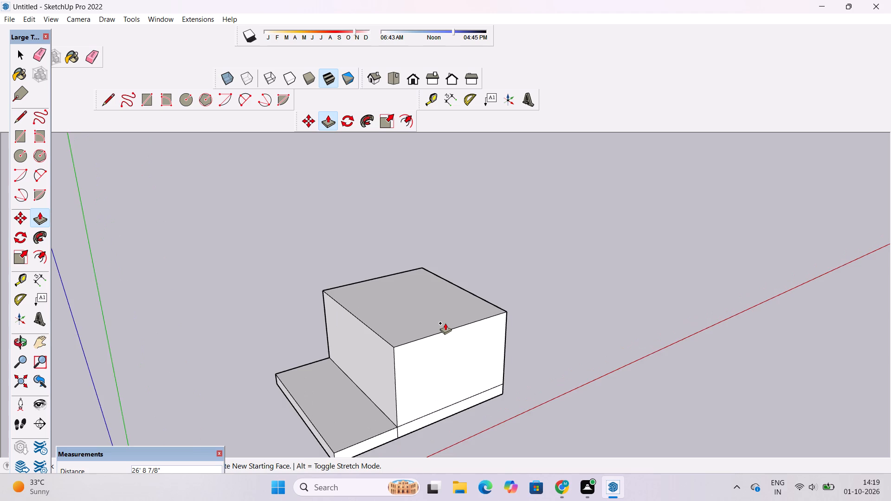
pyautogui.scroll(1, 445, 323)
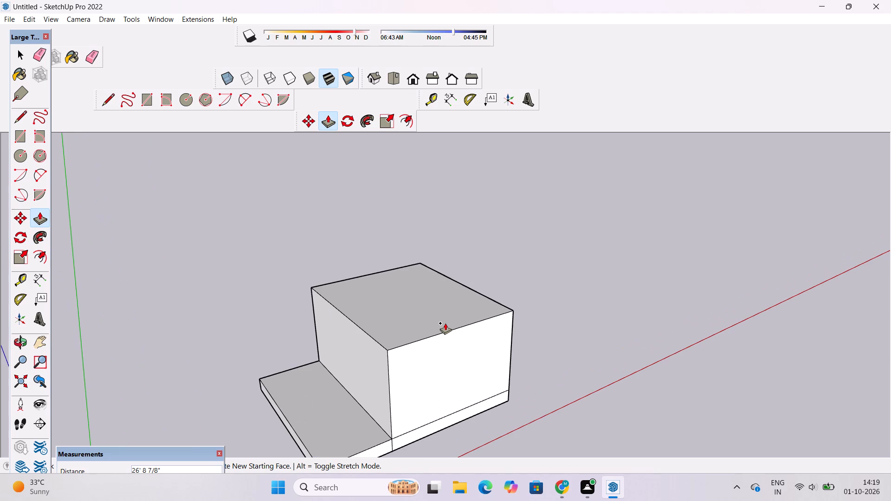
pyautogui.scroll(-3, 434, 321)
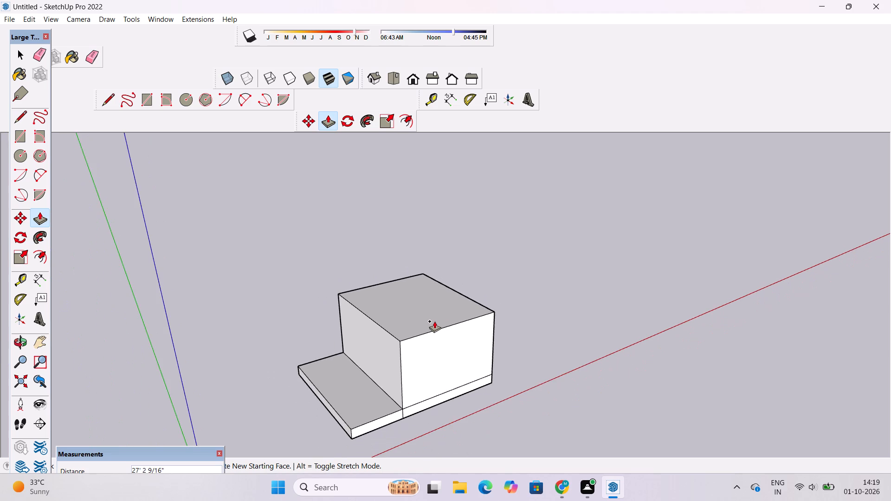
pyautogui.scroll(1, 434, 321)
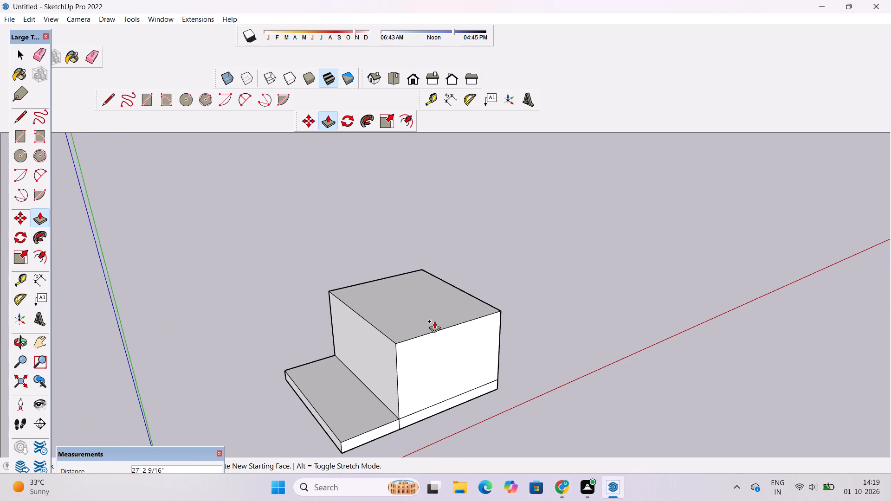
pyautogui.scroll(2, 434, 321)
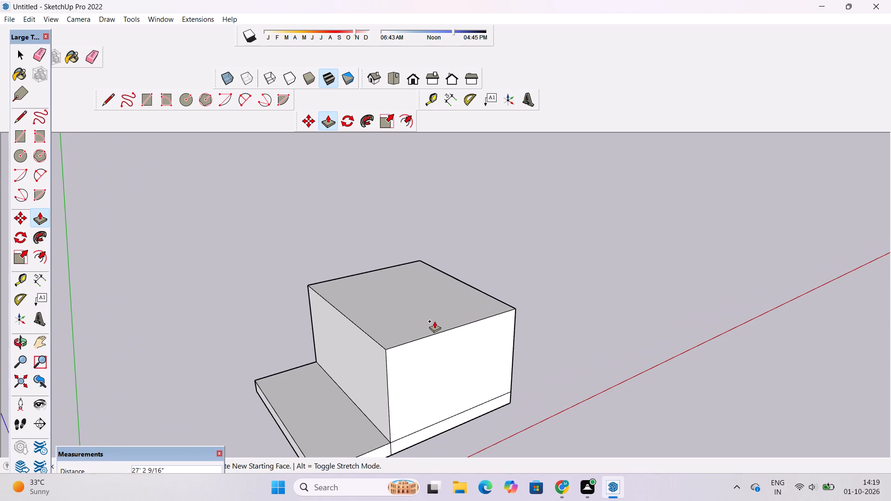
pyautogui.scroll(-3, 434, 321)
pyautogui.scroll(4, 434, 321)
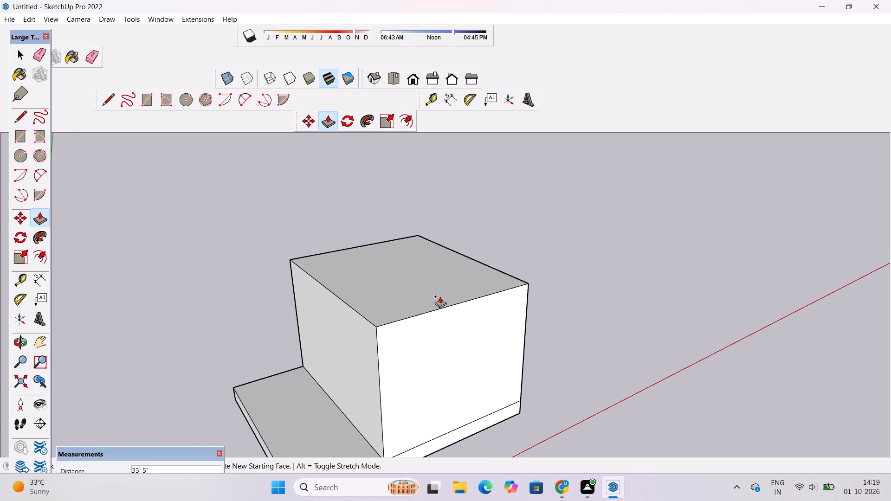
pyautogui.scroll(-1, 433, 302)
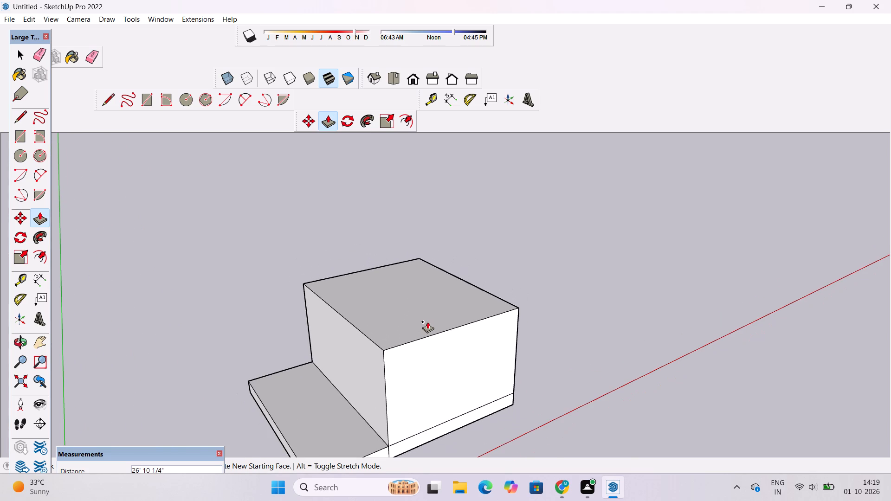
pyautogui.scroll(4, 427, 321)
pyautogui.scroll(-9, 412, 315)
pyautogui.scroll(1, 417, 302)
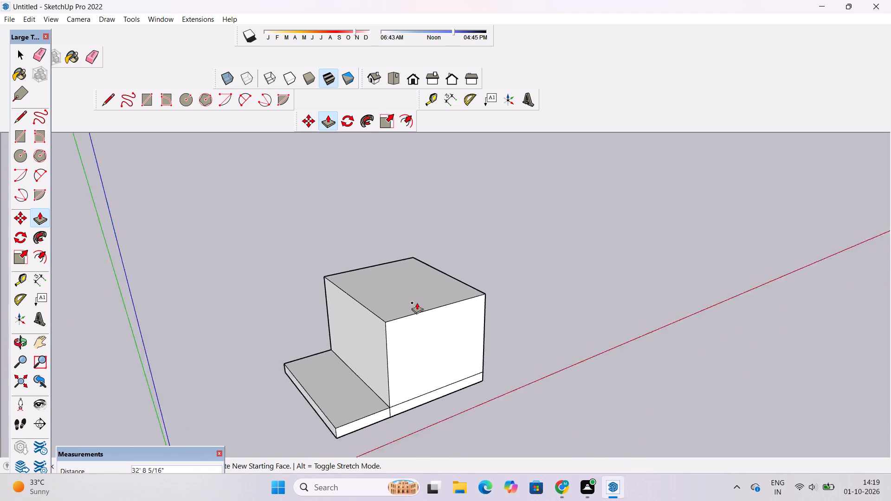
pyautogui.scroll(2, 417, 302)
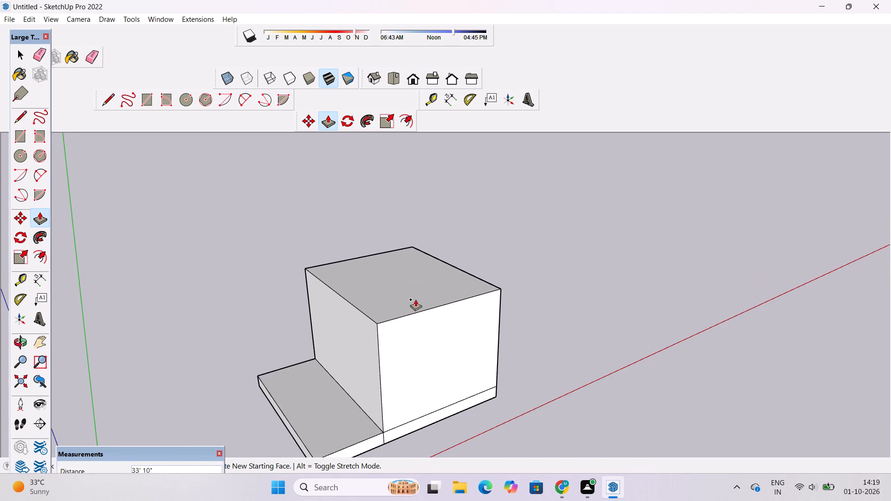
pyautogui.scroll(2, 415, 299)
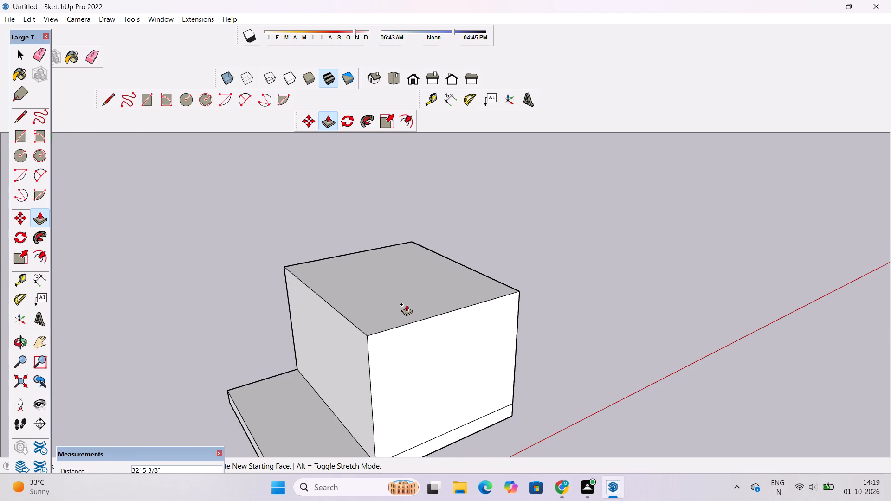
pyautogui.scroll(-4, 407, 304)
pyautogui.scroll(1, 405, 303)
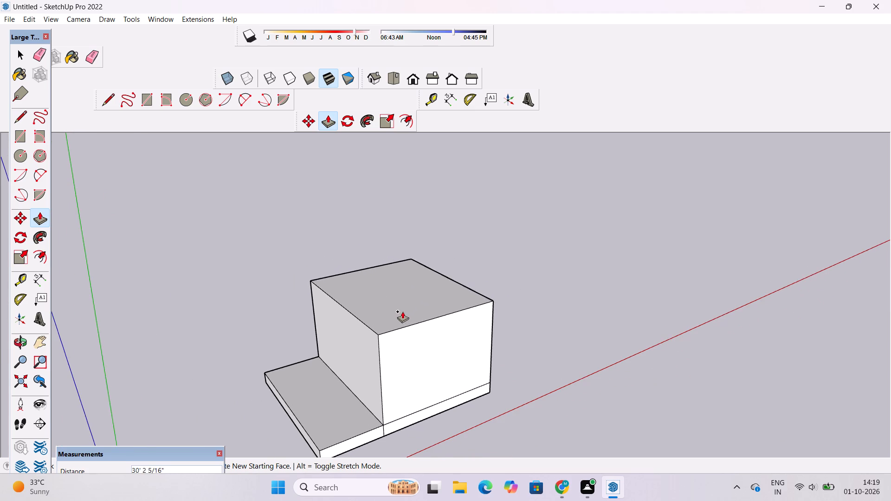
pyautogui.scroll(2, 405, 308)
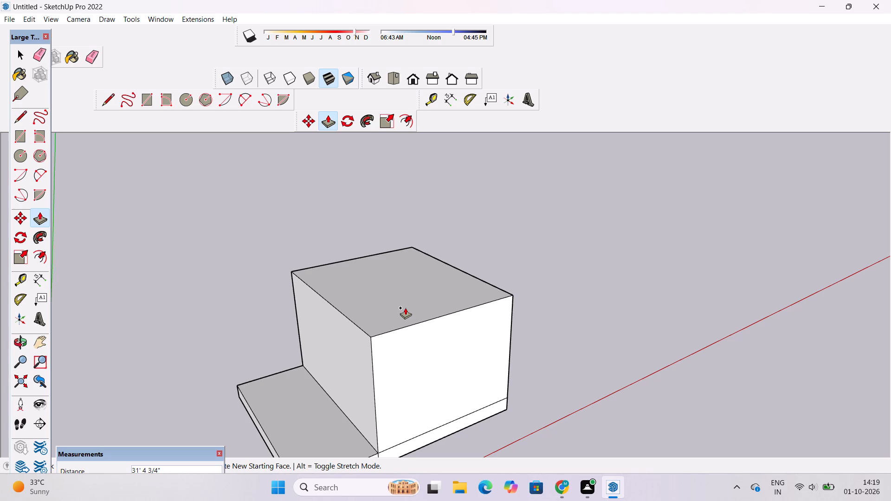
pyautogui.write("30'")
pyautogui.press('Return')
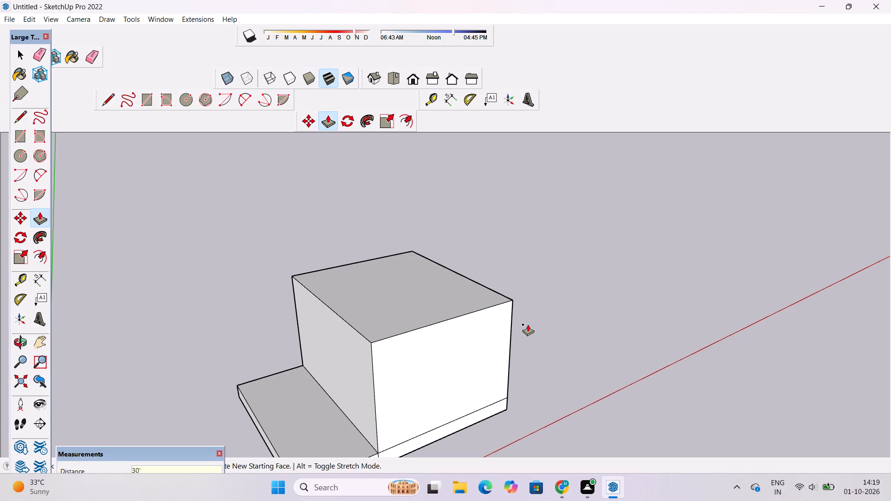
# Examine the raised block, the low narrow section beside it and their placement relative to the axes from several angles.
pyautogui.press('o')
pyautogui.scroll(-4, 483, 332)
pyautogui.moveTo(510, 328); pyautogui.dragTo(336, 307)
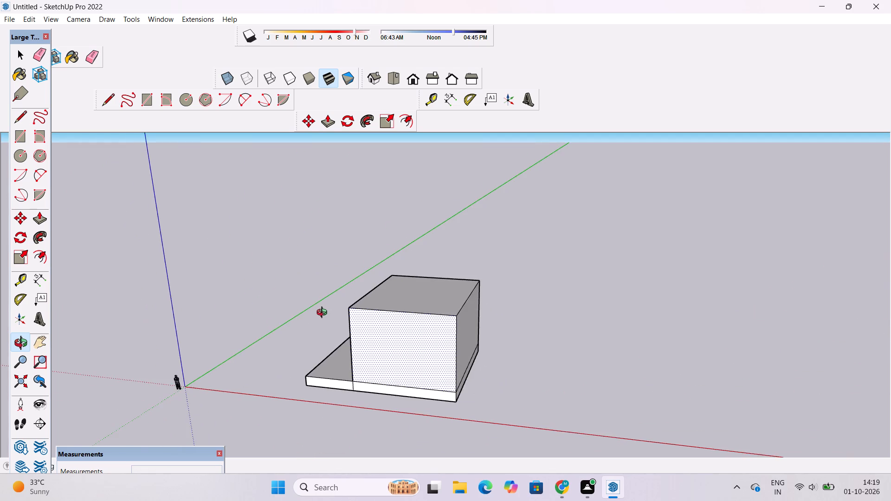
pyautogui.moveTo(324, 314); pyautogui.dragTo(465, 300)
pyautogui.scroll(5, 415, 312)
pyautogui.moveTo(373, 342); pyautogui.dragTo(376, 346)
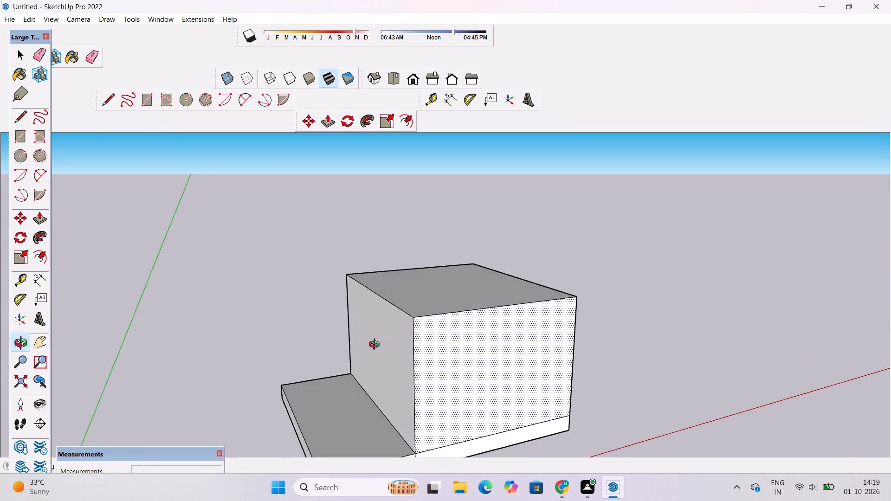
pyautogui.moveTo(376, 346); pyautogui.dragTo(443, 369)
pyautogui.moveTo(437, 374); pyautogui.dragTo(440, 319)
pyautogui.moveTo(468, 301); pyautogui.dragTo(465, 334)
pyautogui.scroll(3, 450, 307)
pyautogui.moveTo(441, 310); pyautogui.dragTo(414, 316)
pyautogui.keyDown('shift'); pyautogui.moveTo(391, 320); pyautogui.dragTo(381, 320); pyautogui.keyUp('shift')
pyautogui.moveTo(380, 321); pyautogui.dragTo(345, 327)
pyautogui.scroll(5, 343, 328)
pyautogui.scroll(-2, 343, 328)
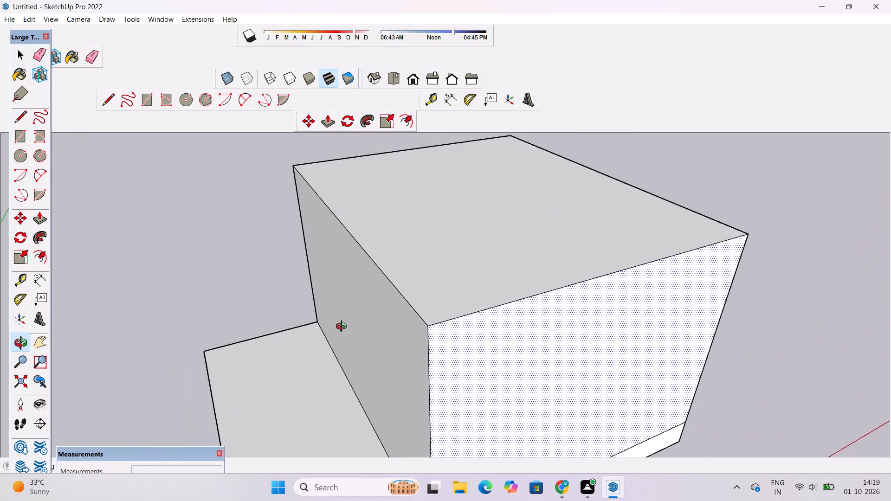
pyautogui.scroll(-2, 343, 328)
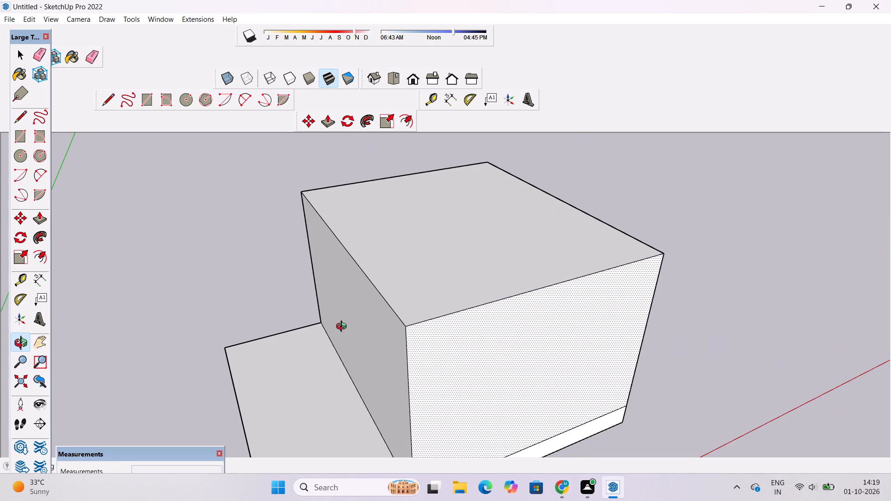
pyautogui.scroll(4, 343, 328)
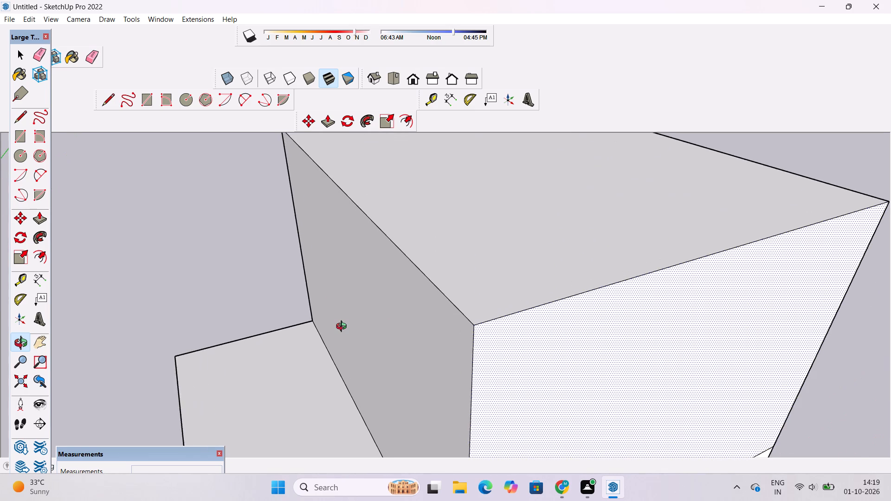
pyautogui.scroll(-2, 343, 328)
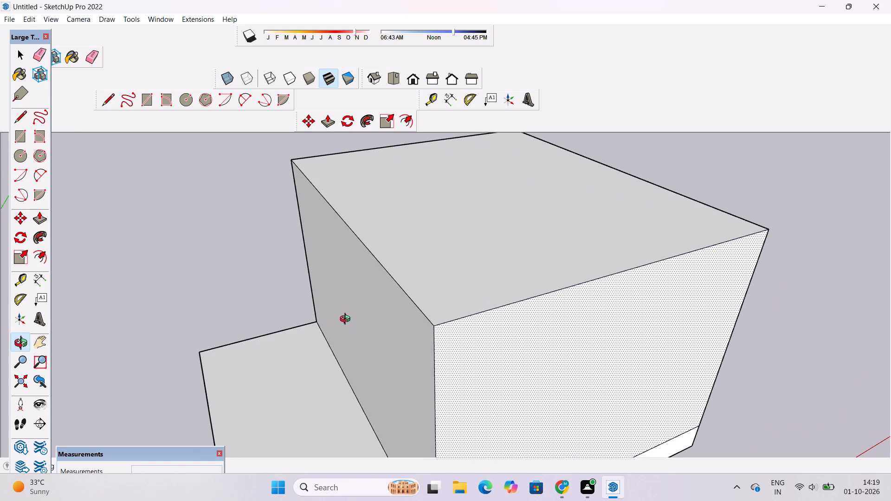
pyautogui.scroll(-3, 347, 320)
pyautogui.moveTo(367, 320); pyautogui.dragTo(344, 341)
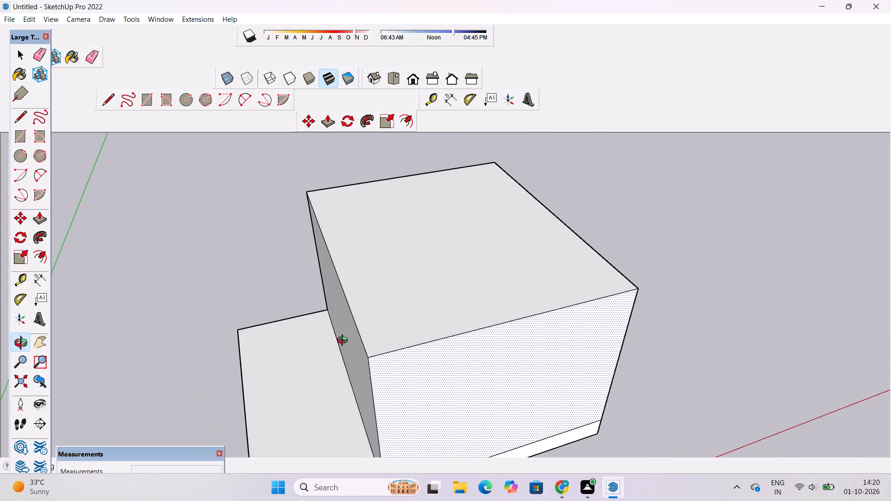
pyautogui.moveTo(344, 341); pyautogui.dragTo(341, 344)
pyautogui.scroll(-5, 341, 328)
pyautogui.moveTo(343, 379); pyautogui.dragTo(348, 332)
pyautogui.moveTo(349, 336); pyautogui.dragTo(348, 366)
pyautogui.keyDown('shift'); pyautogui.moveTo(348, 366); pyautogui.dragTo(349, 351); pyautogui.keyUp('shift')
pyautogui.moveTo(363, 339); pyautogui.dragTo(343, 352)
pyautogui.moveTo(343, 352); pyautogui.dragTo(341, 366)
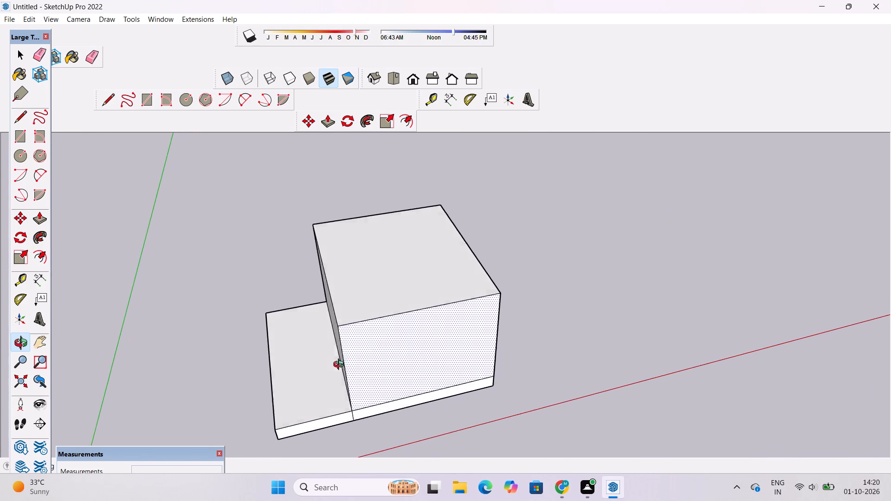
pyautogui.moveTo(341, 366); pyautogui.dragTo(341, 366)
pyautogui.scroll(-2, 338, 365)
# Undo the 30' Push/Pull of the larger slab section.
pyautogui.hotkey('ctrl', 'z')
# Examine the flat two-section slab, its dividing edge and its placement relative to the axes from several angles.
pyautogui.scroll(4, 351, 357)
pyautogui.keyDown('shift'); pyautogui.moveTo(353, 361); pyautogui.dragTo(349, 338); pyautogui.keyUp('shift')
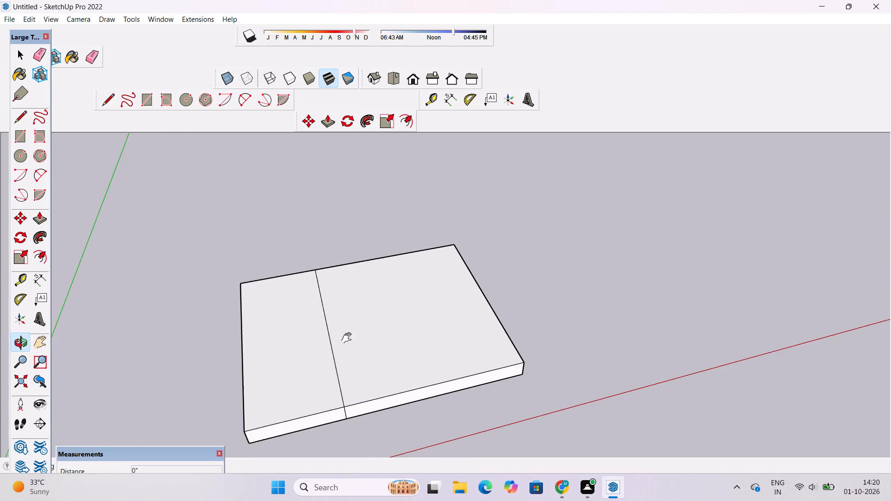
pyautogui.keyDown('shift'); pyautogui.moveTo(349, 338); pyautogui.dragTo(349, 334); pyautogui.keyUp('shift')
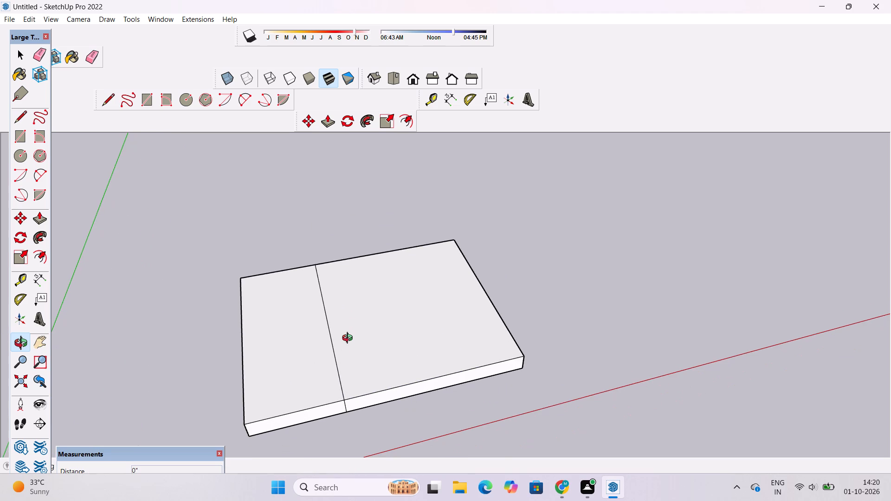
pyautogui.scroll(-4, 349, 339)
pyautogui.moveTo(364, 334); pyautogui.dragTo(346, 373)
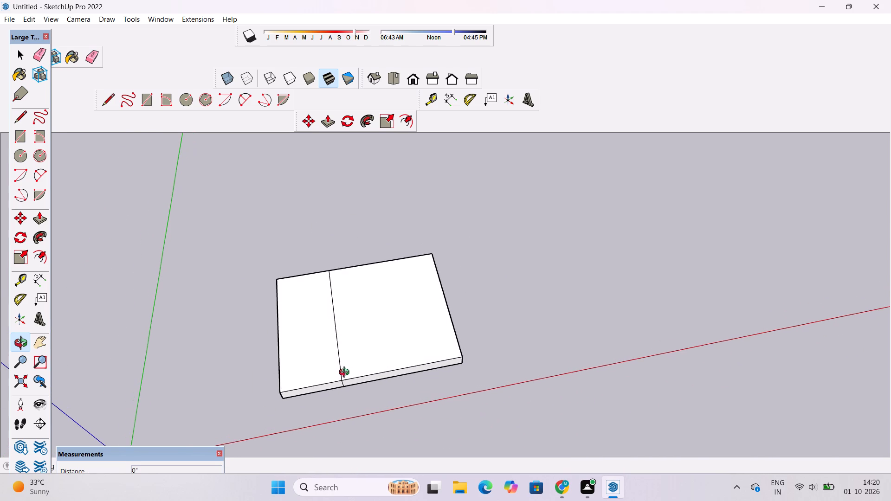
pyautogui.scroll(-2, 347, 373)
pyautogui.moveTo(371, 348); pyautogui.dragTo(371, 376)
pyautogui.moveTo(371, 378); pyautogui.dragTo(333, 341)
pyautogui.scroll(2, 329, 340)
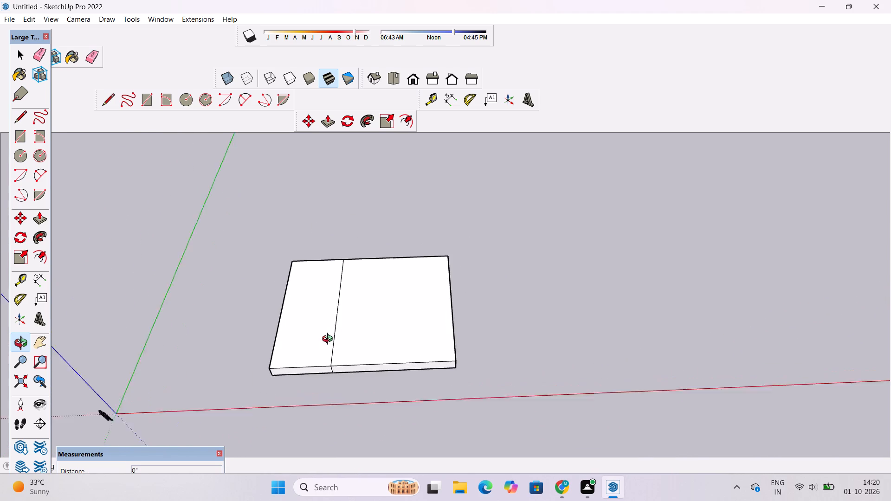
pyautogui.scroll(2, 329, 340)
pyautogui.keyDown('shift'); pyautogui.moveTo(329, 340); pyautogui.dragTo(296, 344); pyautogui.keyUp('shift')
pyautogui.moveTo(294, 350); pyautogui.dragTo(321, 354)
pyautogui.moveTo(323, 356); pyautogui.dragTo(367, 352)
pyautogui.keyDown('shift'); pyautogui.moveTo(356, 372); pyautogui.dragTo(360, 363); pyautogui.keyUp('shift')
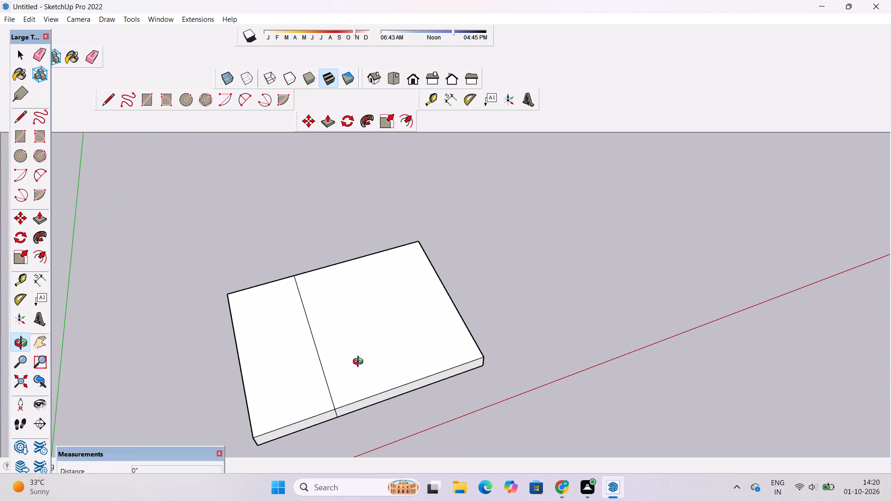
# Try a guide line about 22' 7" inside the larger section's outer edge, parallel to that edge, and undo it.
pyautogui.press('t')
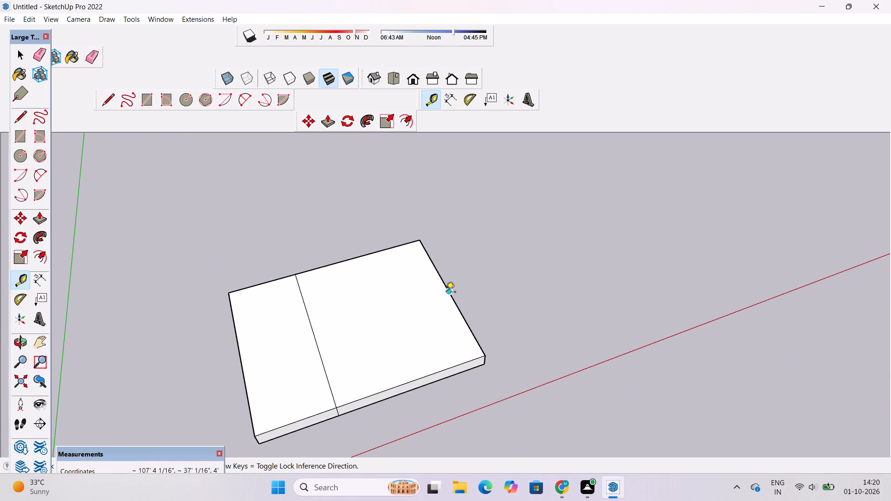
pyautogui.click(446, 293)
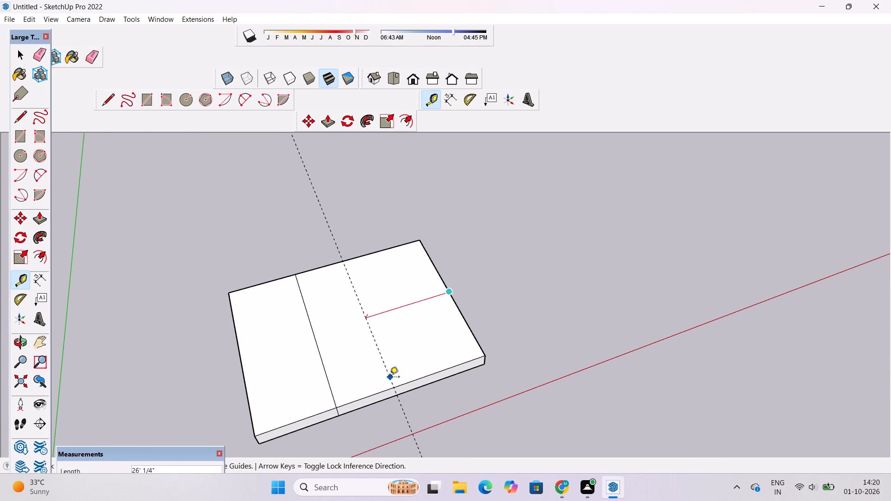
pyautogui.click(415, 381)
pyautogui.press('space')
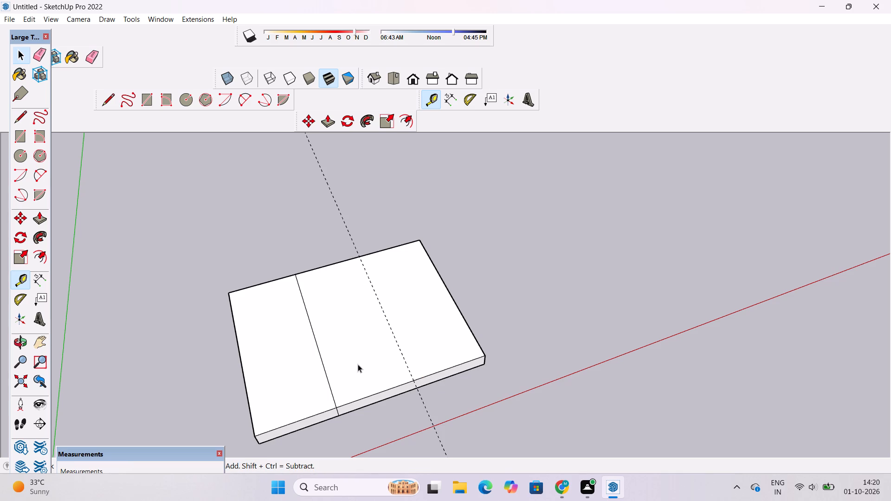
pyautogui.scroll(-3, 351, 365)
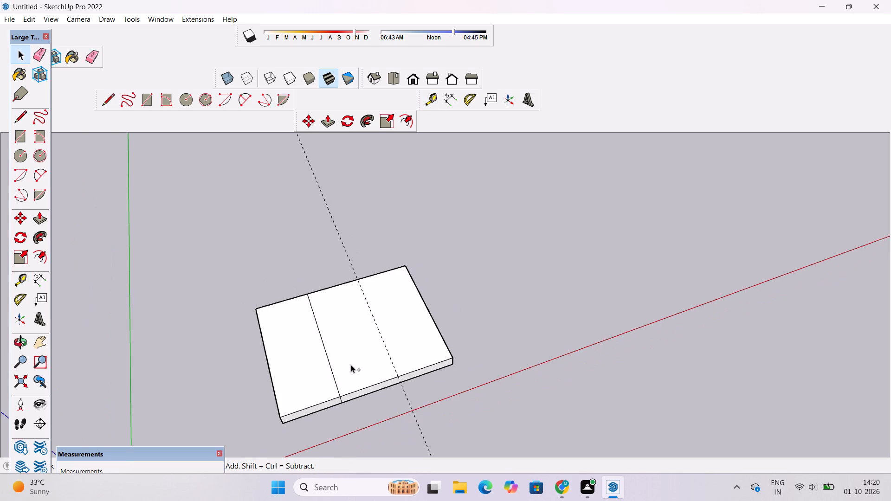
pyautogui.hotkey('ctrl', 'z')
# Place a guide line across the larger section, 25' inward from its outer edge opposite the dividing edge.
pyautogui.press('t')
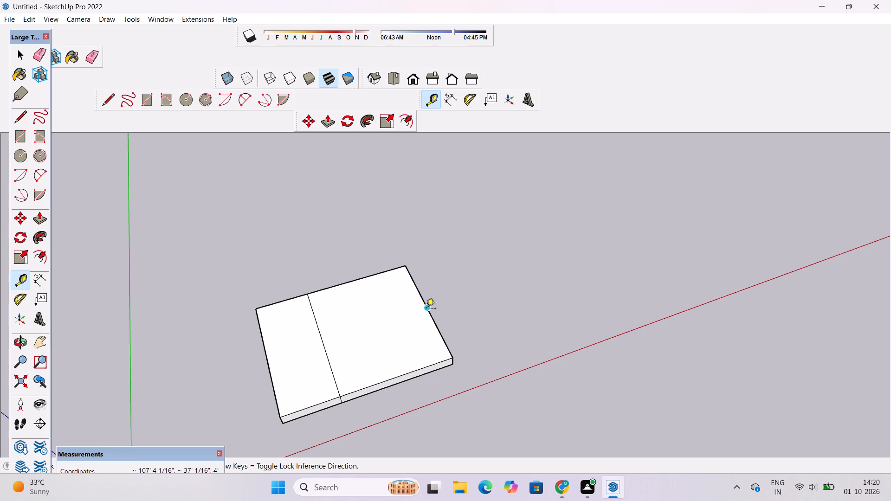
pyautogui.click(426, 309)
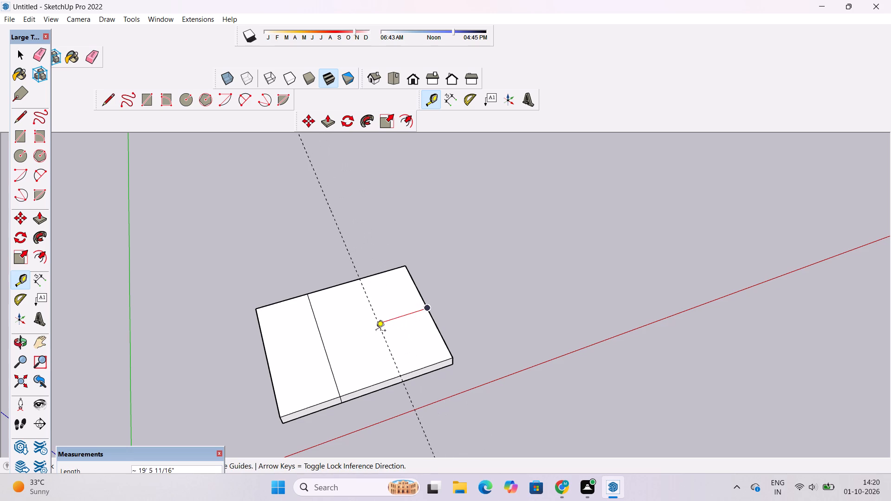
pyautogui.scroll(2, 369, 334)
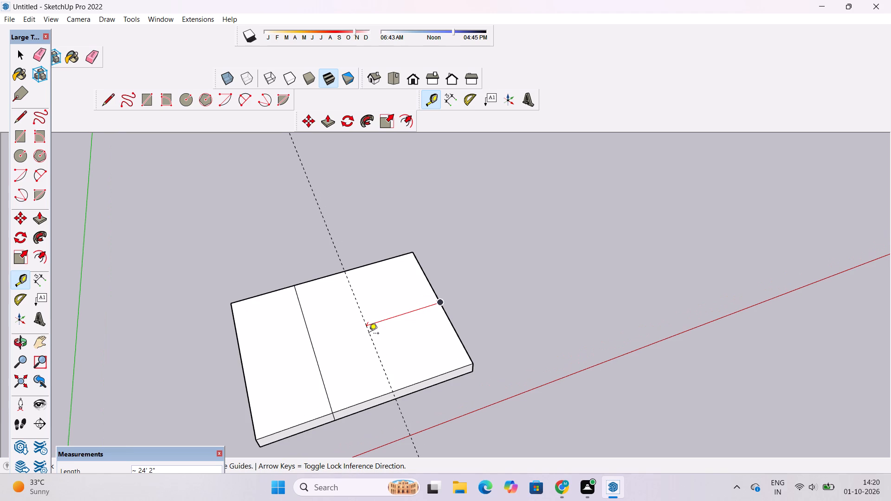
pyautogui.write('25')
pyautogui.press("'")
pyautogui.press('Return')
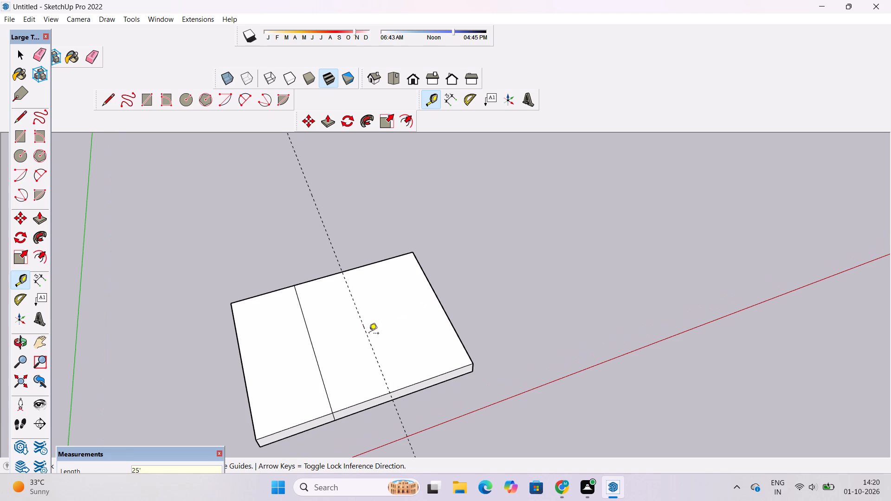
# Draw a 50' line along the guide across the slab's top face, splitting the larger section in two.
pyautogui.press('l')
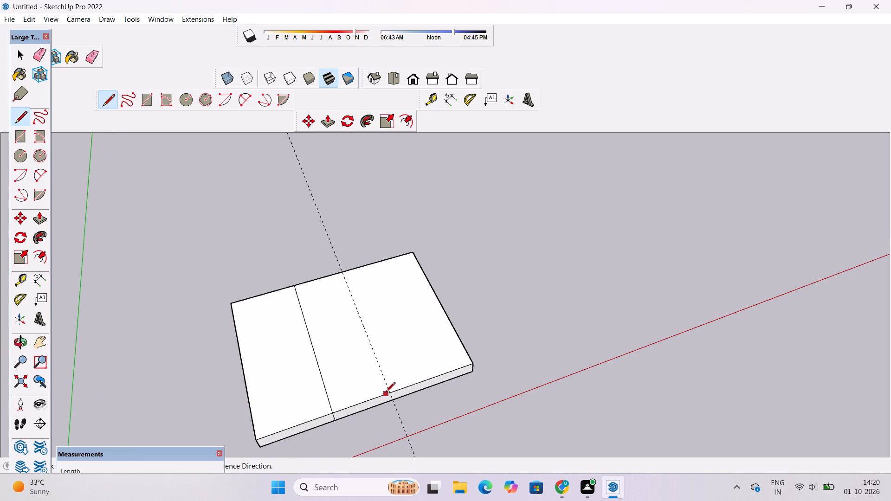
pyautogui.click(390, 392)
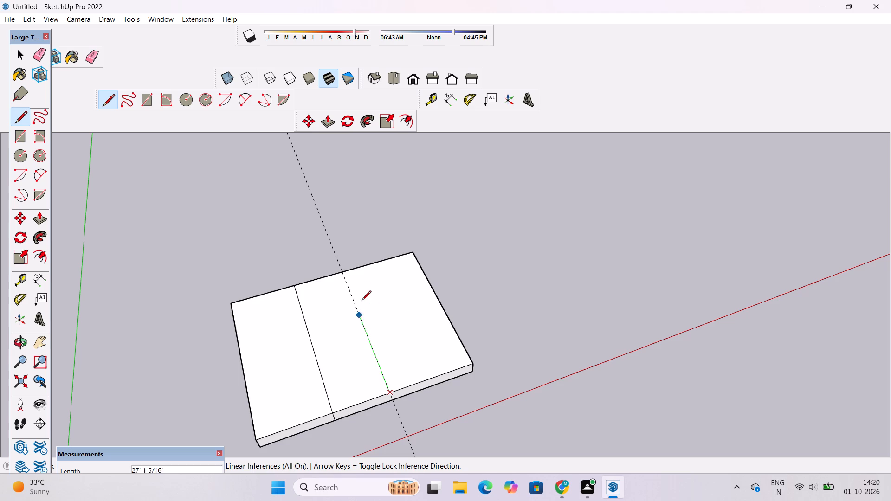
pyautogui.click(342, 269)
pyautogui.press('space')
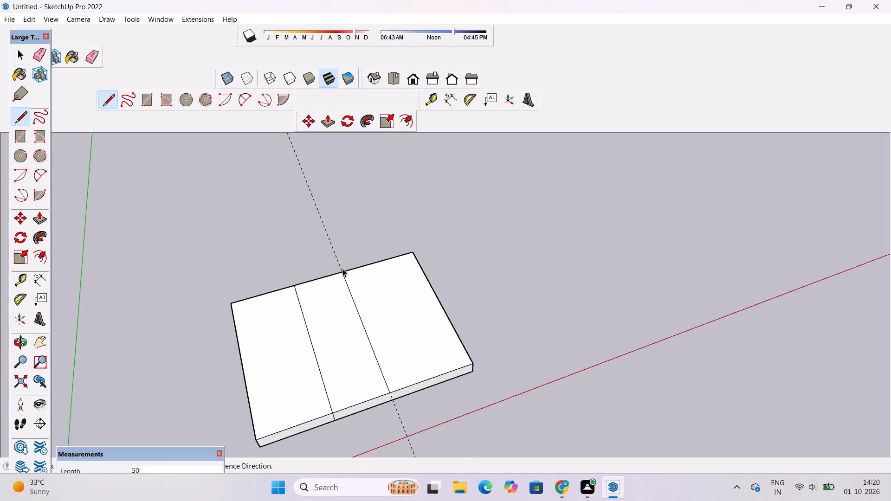
# Erase the guide line that runs along the new dividing edge.
pyautogui.write('o')
pyautogui.scroll(-3, 371, 280)
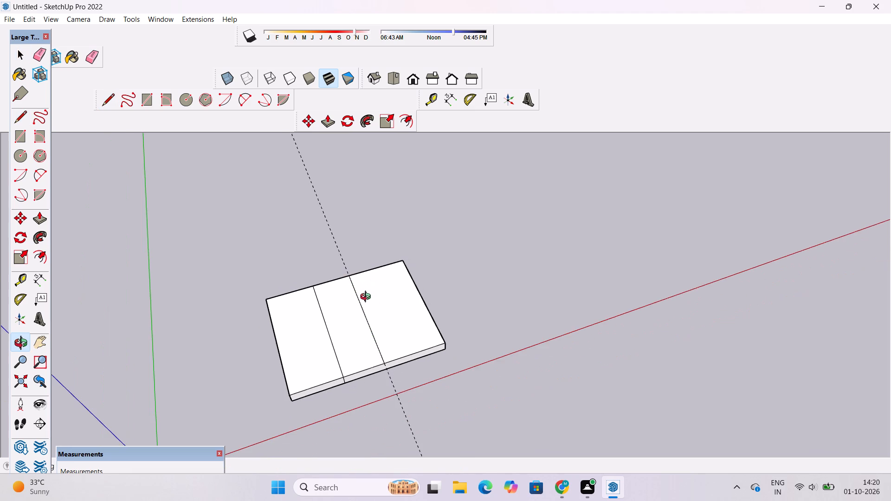
pyautogui.keyDown('shift'); pyautogui.moveTo(365, 299); pyautogui.dragTo(399, 310); pyautogui.keyUp('shift')
pyautogui.moveTo(400, 312); pyautogui.dragTo(388, 350)
pyautogui.scroll(4, 394, 262)
pyautogui.keyDown('shift'); pyautogui.moveTo(372, 271); pyautogui.dragTo(384, 312); pyautogui.keyUp('shift')
pyautogui.scroll(2, 384, 312)
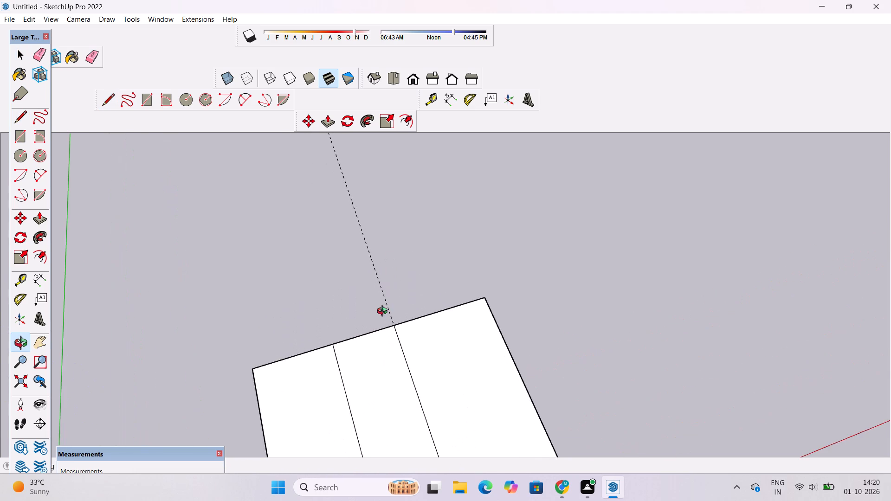
pyautogui.scroll(2, 384, 312)
pyautogui.press('e')
pyautogui.moveTo(391, 285); pyautogui.dragTo(380, 305)
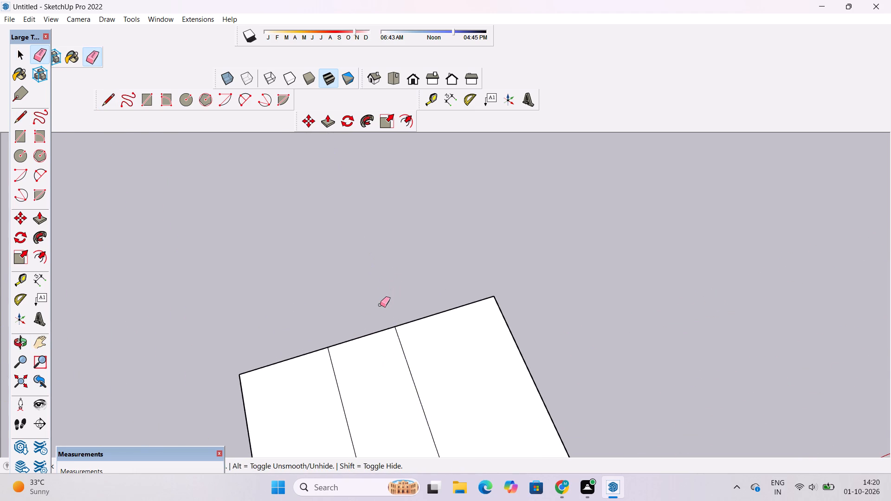
# Examine the slab's three top sections and their two dividing edges from several angles.
pyautogui.press('o')
pyautogui.scroll(-5, 369, 290)
pyautogui.keyDown('shift'); pyautogui.moveTo(365, 341); pyautogui.dragTo(366, 293); pyautogui.keyUp('shift')
pyautogui.moveTo(367, 359); pyautogui.dragTo(380, 277)
pyautogui.moveTo(452, 312); pyautogui.dragTo(374, 344)
pyautogui.moveTo(373, 348); pyautogui.dragTo(367, 334)
pyautogui.moveTo(360, 378); pyautogui.dragTo(364, 340)
pyautogui.scroll(3, 362, 339)
pyautogui.moveTo(349, 350); pyautogui.dragTo(400, 355)
pyautogui.keyDown('shift'); pyautogui.moveTo(400, 355); pyautogui.dragTo(389, 363); pyautogui.keyUp('shift')
pyautogui.scroll(4, 387, 362)
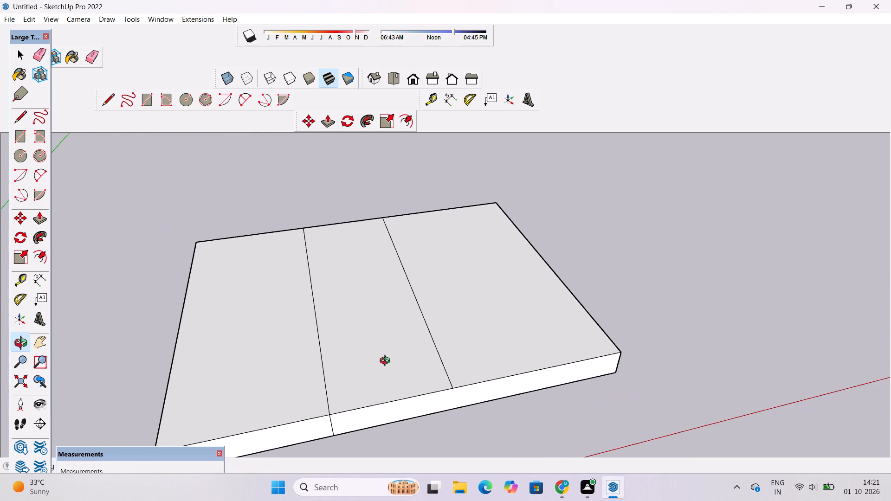
pyautogui.scroll(1, 387, 362)
pyautogui.scroll(-1, 387, 362)
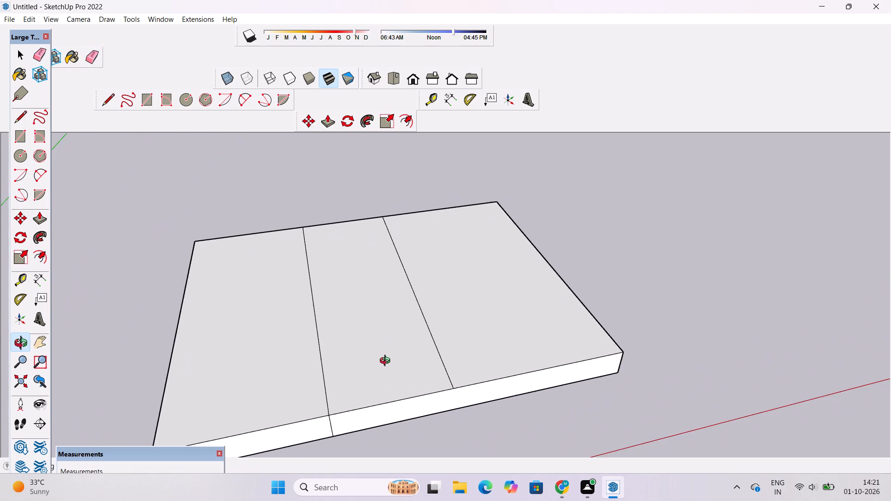
pyautogui.scroll(-4, 387, 362)
pyautogui.scroll(4, 387, 362)
pyautogui.keyDown('shift'); pyautogui.click(384, 371); pyautogui.keyUp('shift')
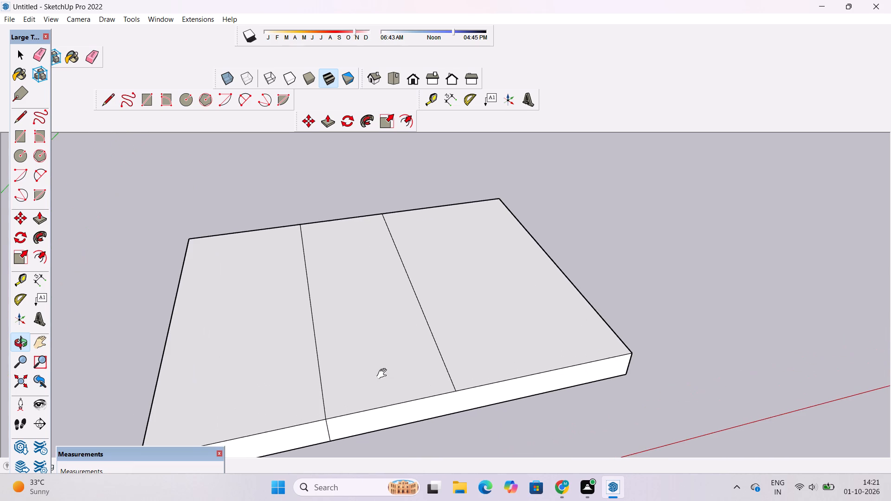
pyautogui.moveTo(384, 374); pyautogui.dragTo(378, 362)
pyautogui.scroll(-2, 378, 357)
pyautogui.keyDown('shift'); pyautogui.click(376, 358); pyautogui.keyUp('shift')
pyautogui.keyDown('shift'); pyautogui.moveTo(376, 359); pyautogui.dragTo(390, 361); pyautogui.keyUp('shift')
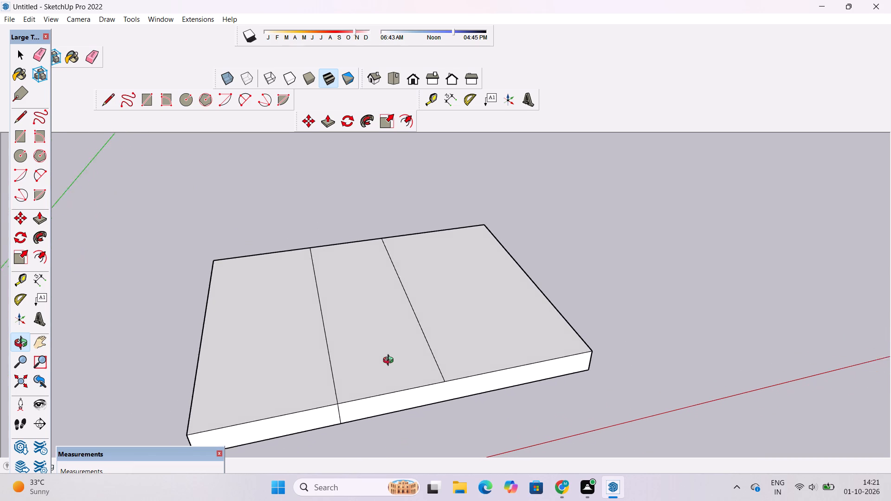
pyautogui.keyDown('shift'); pyautogui.moveTo(390, 361); pyautogui.dragTo(391, 361); pyautogui.keyUp('shift')
pyautogui.keyDown('shift'); pyautogui.moveTo(392, 354); pyautogui.dragTo(383, 357); pyautogui.keyUp('shift')
pyautogui.moveTo(383, 357); pyautogui.dragTo(387, 359)
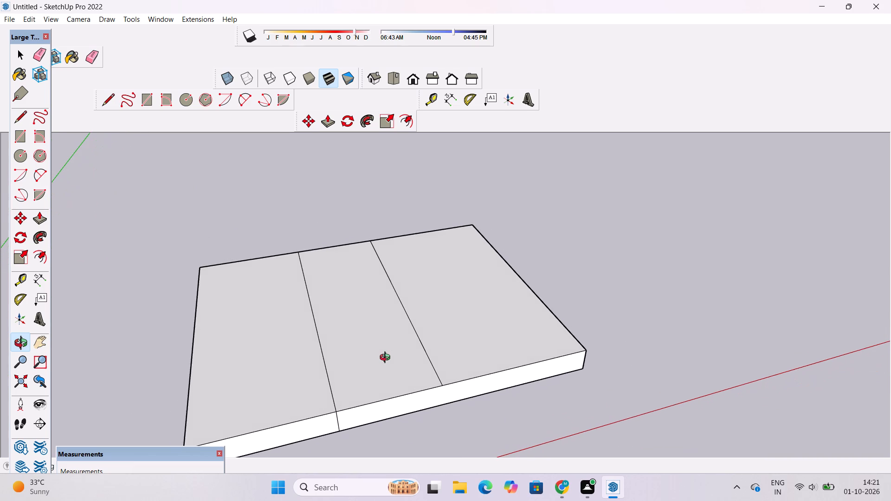
pyautogui.scroll(-3, 387, 359)
pyautogui.keyDown('shift'); pyautogui.moveTo(388, 359); pyautogui.dragTo(378, 367); pyautogui.keyUp('shift')
pyautogui.click(376, 368)
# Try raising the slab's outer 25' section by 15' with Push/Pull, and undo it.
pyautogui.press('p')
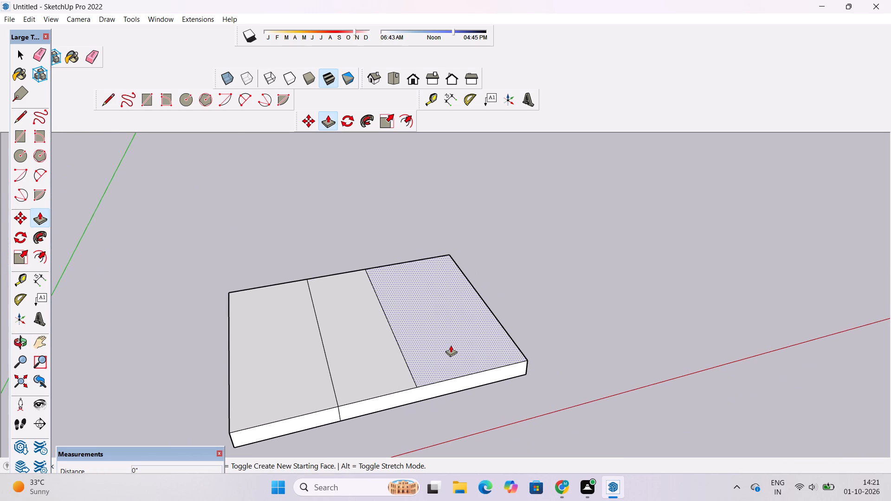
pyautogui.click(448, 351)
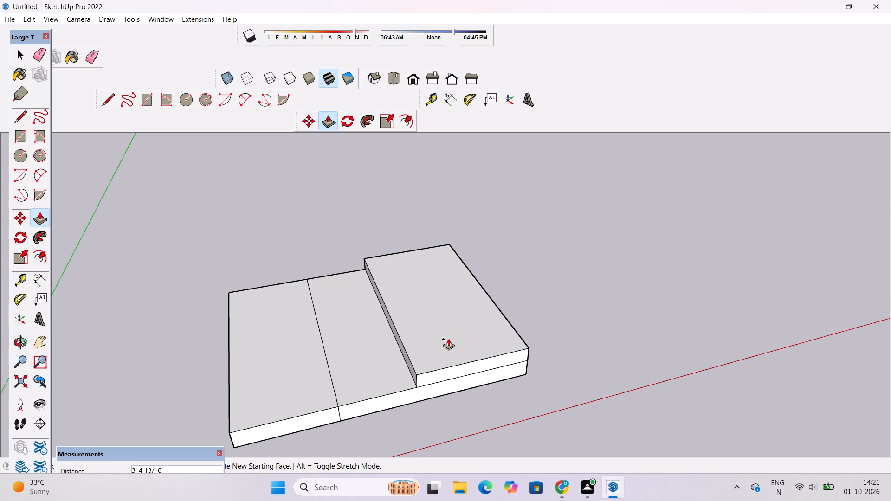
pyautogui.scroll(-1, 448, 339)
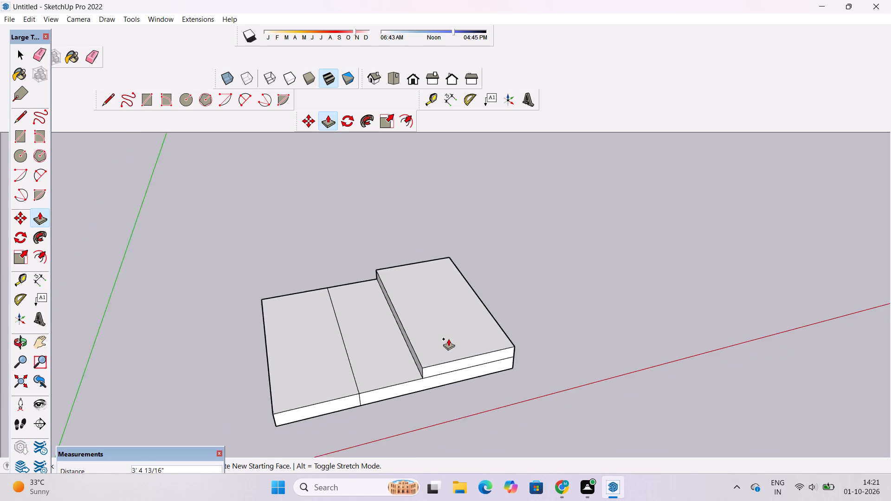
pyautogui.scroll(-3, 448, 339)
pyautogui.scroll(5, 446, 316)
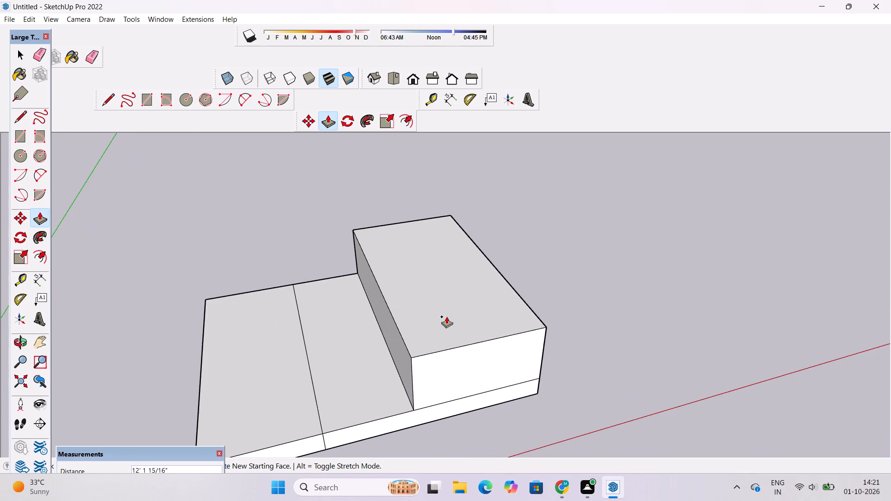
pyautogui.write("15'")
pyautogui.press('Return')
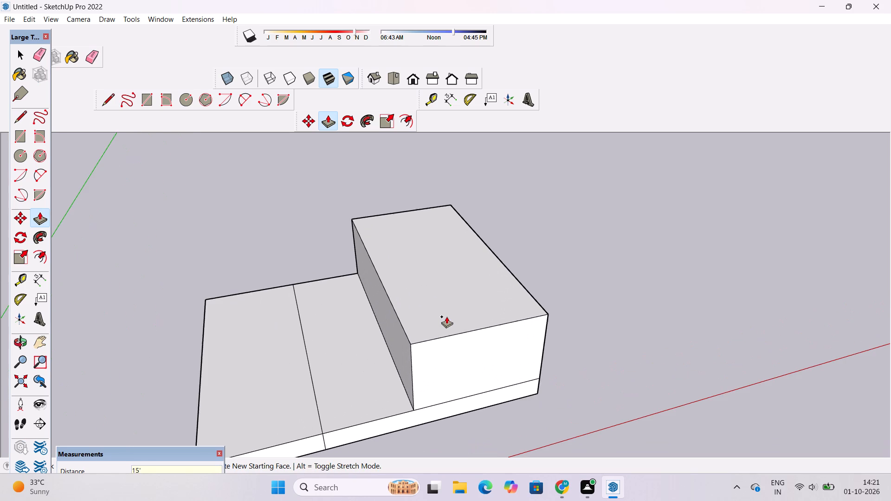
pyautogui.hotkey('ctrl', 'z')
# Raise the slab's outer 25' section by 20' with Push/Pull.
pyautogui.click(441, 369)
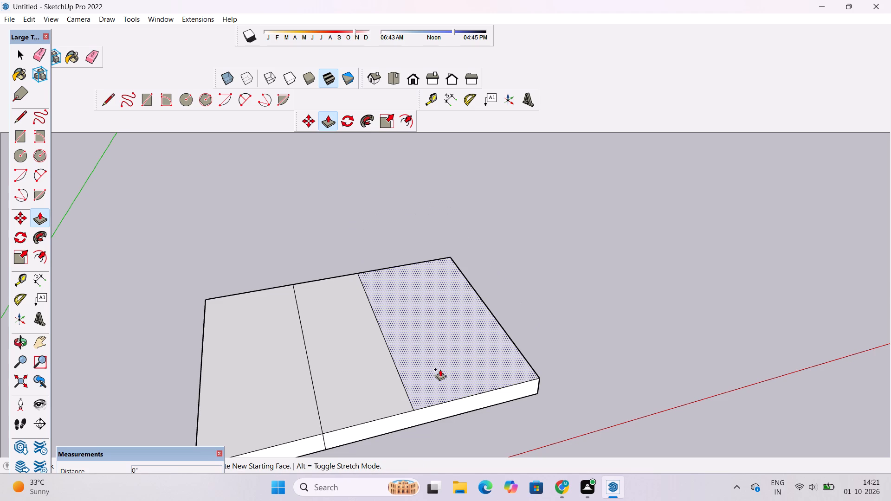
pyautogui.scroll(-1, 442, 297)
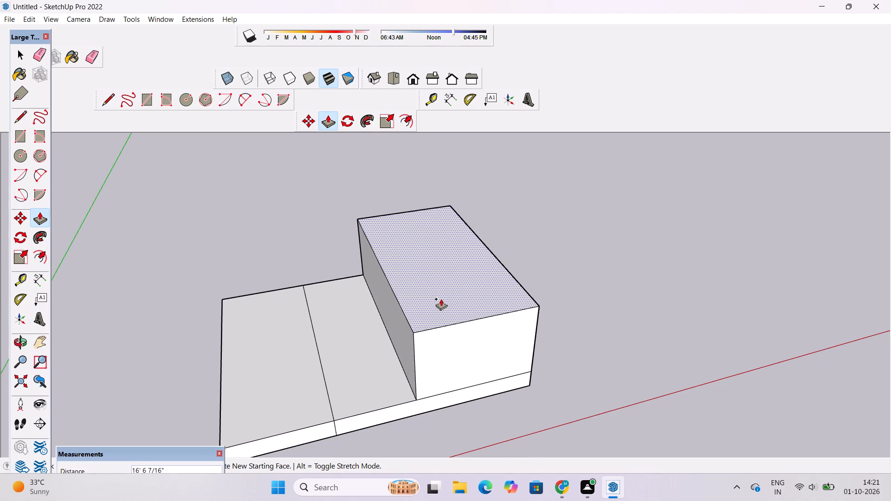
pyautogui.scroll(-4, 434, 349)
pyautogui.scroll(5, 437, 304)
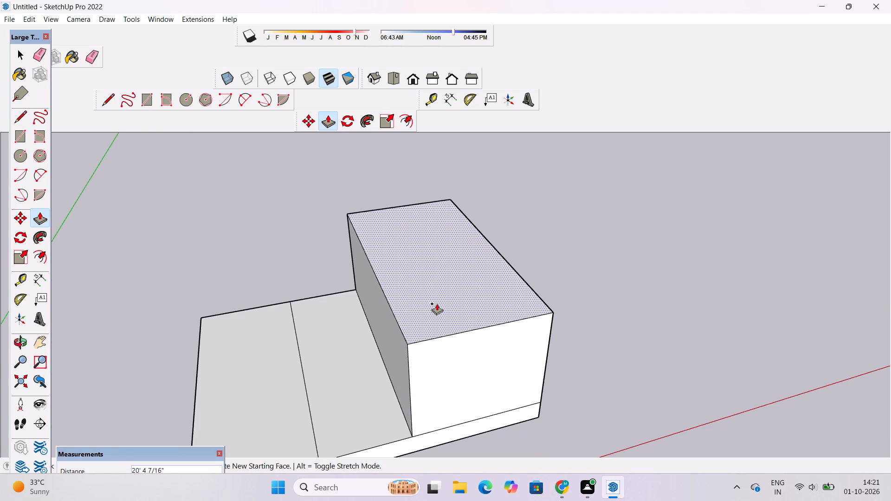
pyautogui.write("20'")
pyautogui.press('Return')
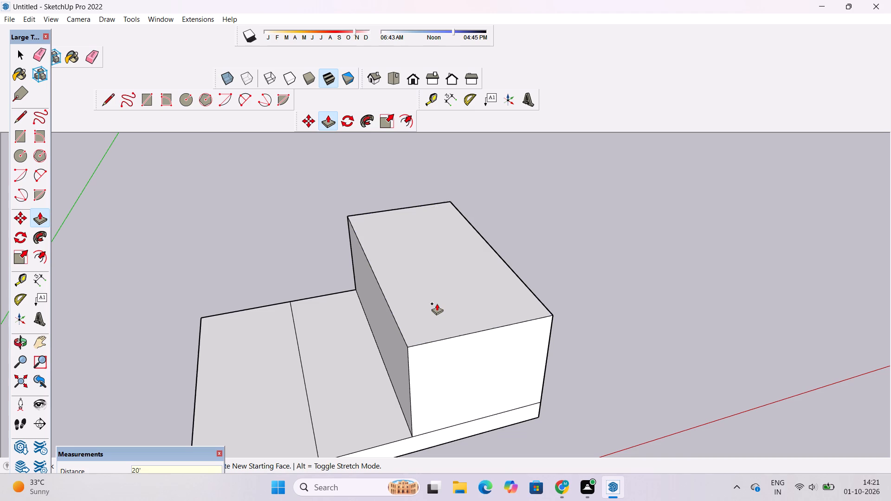
# Examine the raised block's height and proportions against the two lower slab sections from several angles.
pyautogui.scroll(-3, 433, 312)
pyautogui.scroll(3, 422, 333)
pyautogui.press('o')
pyautogui.moveTo(298, 389); pyautogui.dragTo(289, 320)
pyautogui.scroll(-5, 289, 320)
pyautogui.moveTo(336, 344); pyautogui.dragTo(348, 415)
pyautogui.scroll(4, 377, 348)
pyautogui.keyDown('shift'); pyautogui.moveTo(377, 348); pyautogui.dragTo(498, 345); pyautogui.keyUp('shift')
pyautogui.moveTo(490, 354); pyautogui.dragTo(433, 317)
pyautogui.scroll(-2, 433, 315)
pyautogui.keyDown('shift'); pyautogui.moveTo(438, 308); pyautogui.dragTo(431, 324); pyautogui.keyUp('shift')
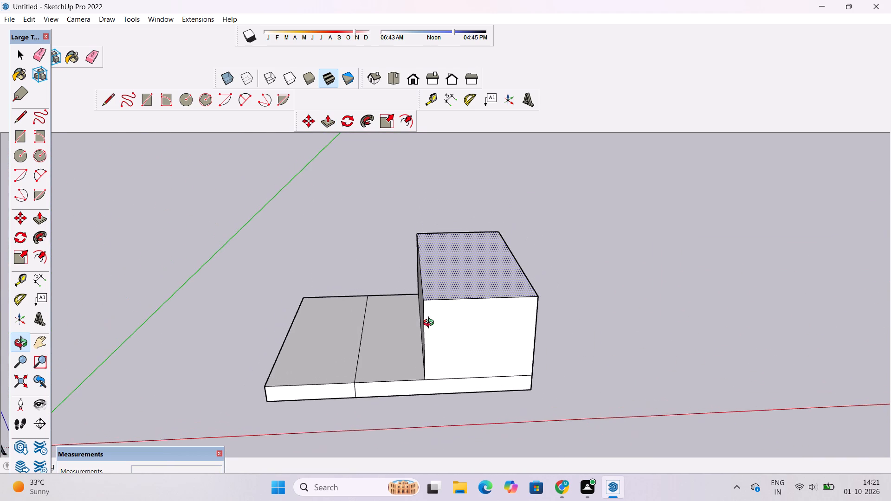
pyautogui.scroll(1, 431, 324)
pyautogui.keyDown('shift'); pyautogui.moveTo(421, 328); pyautogui.dragTo(420, 345); pyautogui.keyUp('shift')
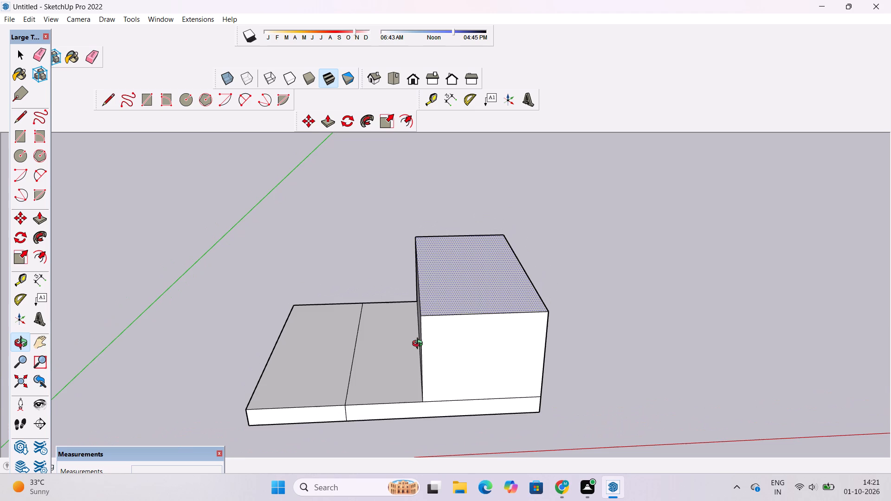
pyautogui.scroll(2, 420, 345)
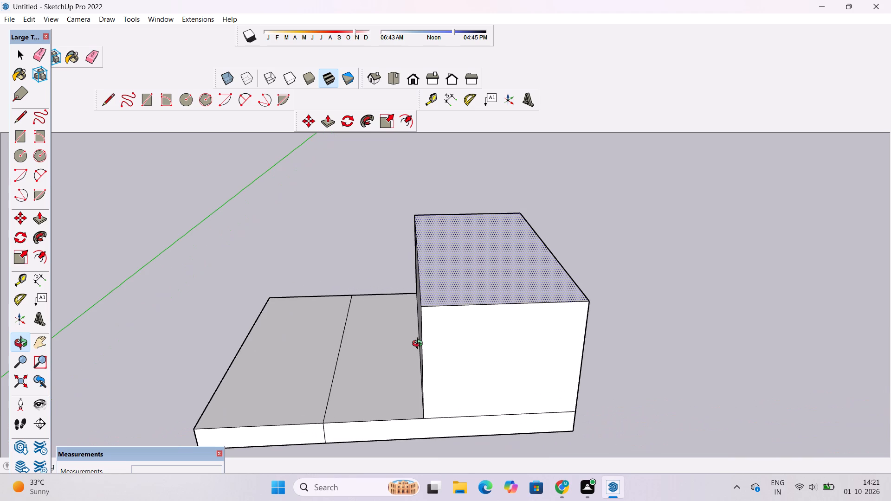
pyautogui.scroll(-1, 394, 329)
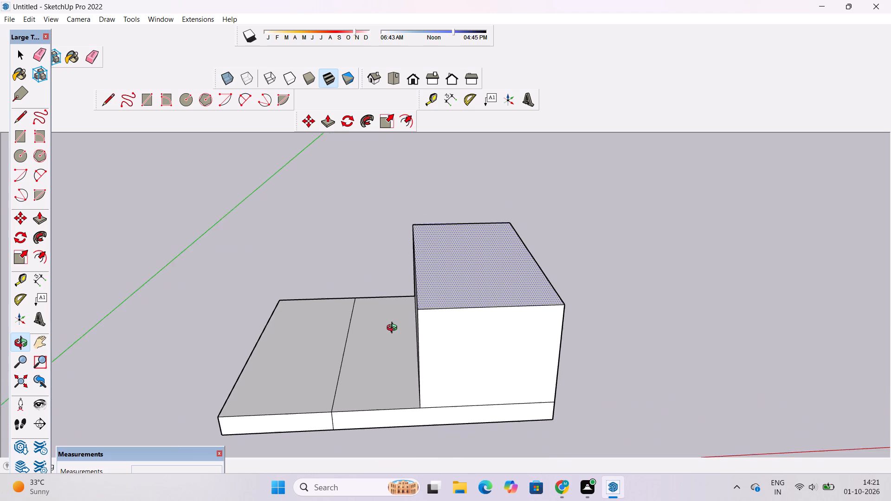
pyautogui.scroll(-1, 394, 329)
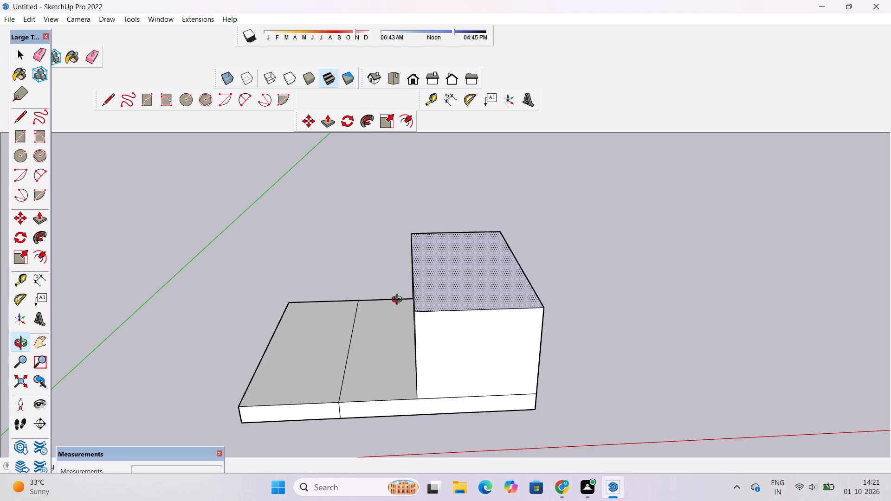
pyautogui.keyDown('shift'); pyautogui.moveTo(406, 324); pyautogui.dragTo(400, 305); pyautogui.keyUp('shift')
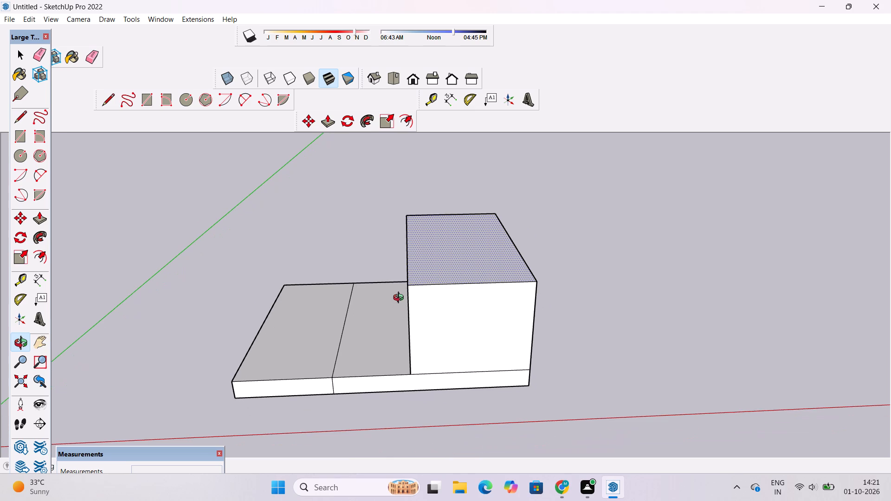
pyautogui.keyDown('shift'); pyautogui.moveTo(407, 292); pyautogui.dragTo(412, 302); pyautogui.keyUp('shift')
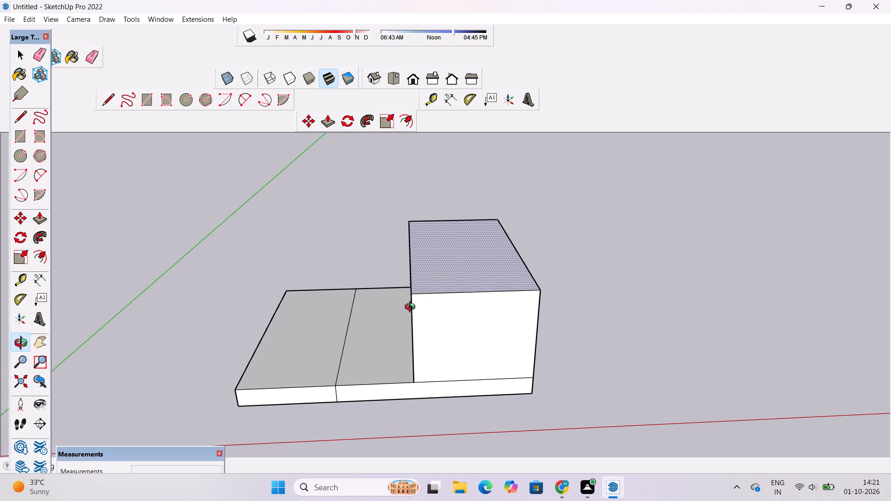
pyautogui.scroll(1, 412, 308)
pyautogui.scroll(-1, 412, 308)
pyautogui.keyDown('shift'); pyautogui.moveTo(417, 299); pyautogui.dragTo(417, 329); pyautogui.keyUp('shift')
pyautogui.moveTo(417, 332); pyautogui.dragTo(453, 333)
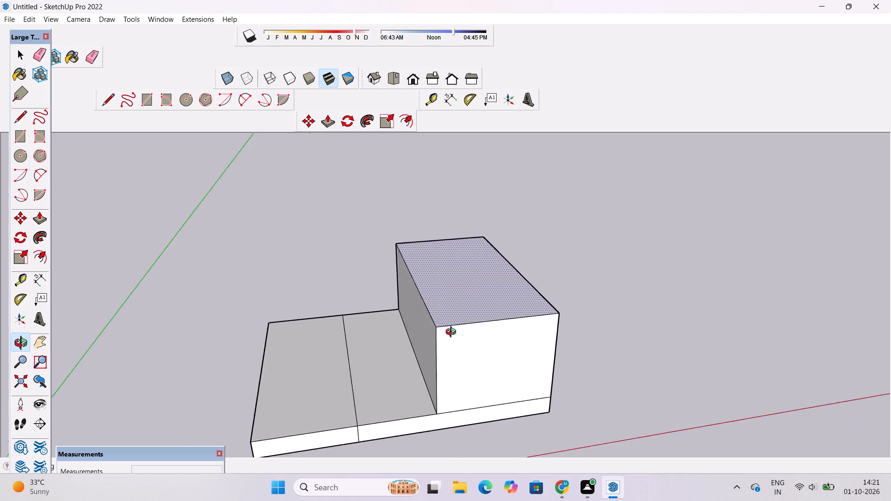
pyautogui.moveTo(453, 333); pyautogui.dragTo(541, 333)
pyautogui.moveTo(537, 343); pyautogui.dragTo(525, 323)
pyautogui.scroll(2, 531, 298)
pyautogui.moveTo(541, 294); pyautogui.dragTo(536, 297)
pyautogui.moveTo(536, 297); pyautogui.dragTo(531, 298)
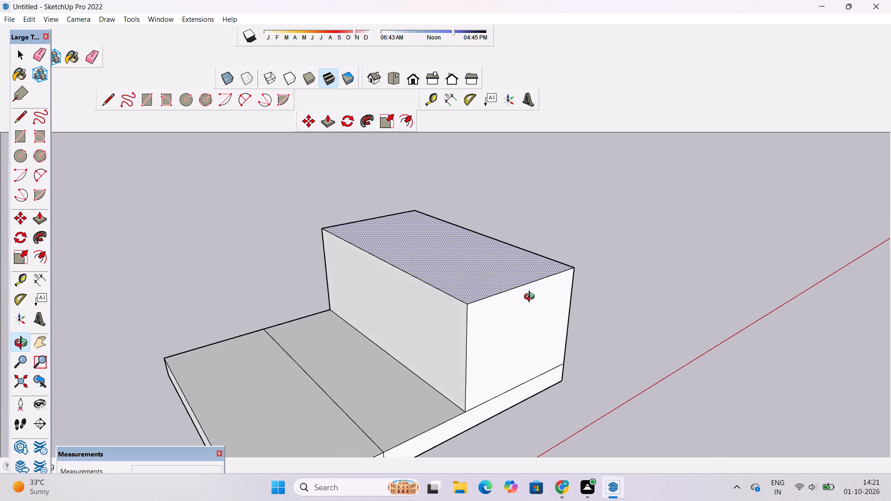
pyautogui.moveTo(531, 298); pyautogui.dragTo(496, 316)
pyautogui.scroll(2, 473, 303)
pyautogui.keyDown('shift'); pyautogui.moveTo(473, 301); pyautogui.dragTo(476, 321); pyautogui.keyUp('shift')
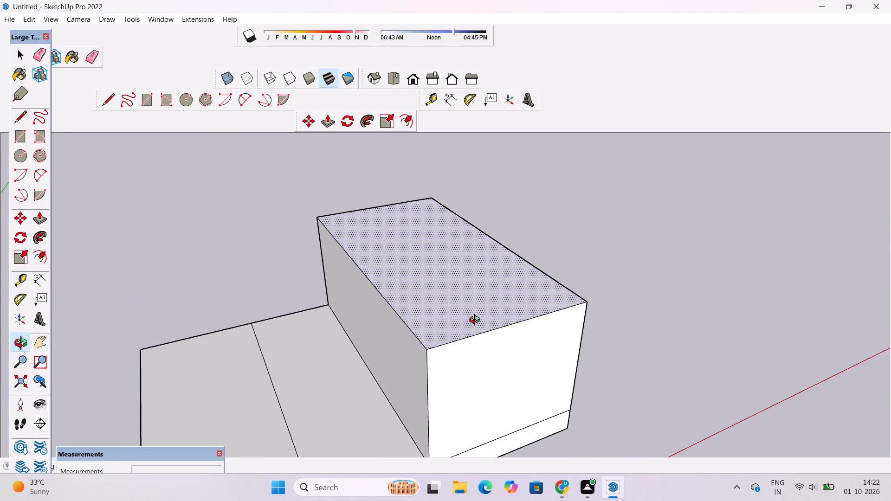
pyautogui.scroll(3, 477, 321)
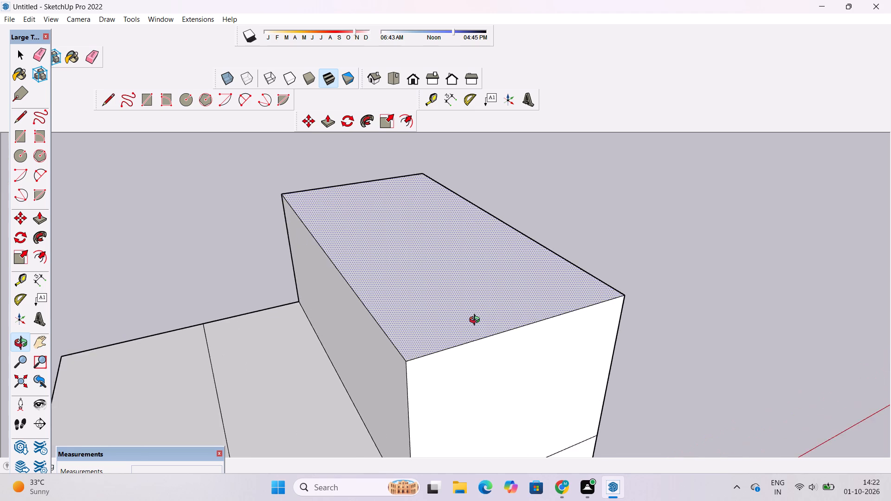
pyautogui.keyDown('shift'); pyautogui.moveTo(463, 345); pyautogui.dragTo(436, 282); pyautogui.keyUp('shift')
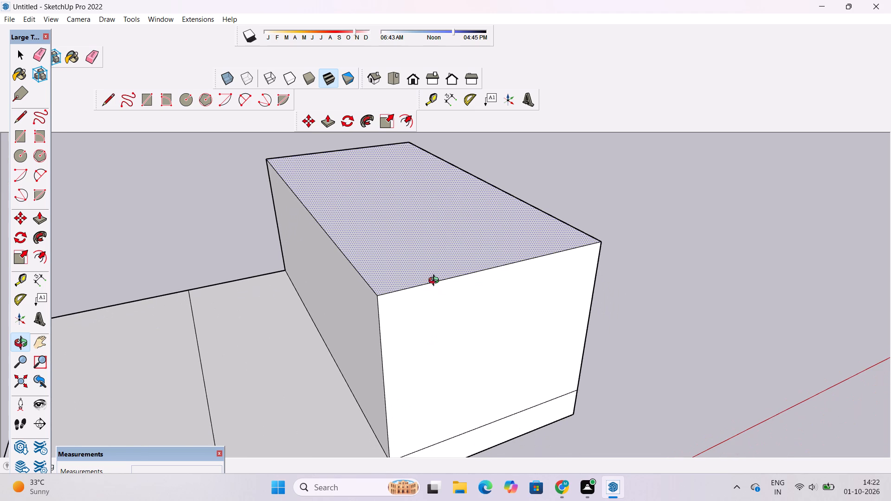
pyautogui.scroll(-4, 436, 282)
pyautogui.keyDown('shift'); pyautogui.moveTo(441, 276); pyautogui.dragTo(448, 295); pyautogui.keyUp('shift')
pyautogui.moveTo(440, 302); pyautogui.dragTo(451, 312)
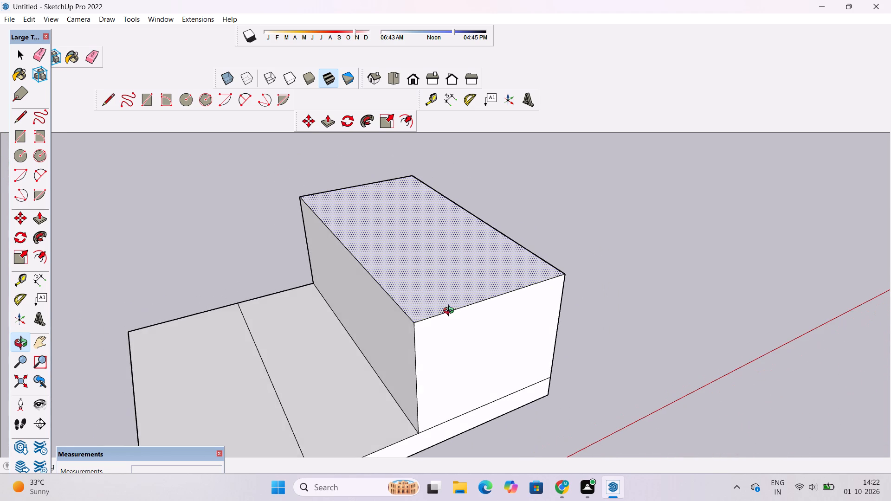
pyautogui.keyDown('shift'); pyautogui.moveTo(450, 315); pyautogui.dragTo(446, 291); pyautogui.keyUp('shift')
pyautogui.moveTo(446, 289); pyautogui.dragTo(435, 312)
pyautogui.moveTo(432, 315); pyautogui.dragTo(426, 311)
pyautogui.moveTo(426, 311); pyautogui.dragTo(423, 318)
pyautogui.keyDown('shift'); pyautogui.moveTo(423, 318); pyautogui.dragTo(420, 289); pyautogui.keyUp('shift')
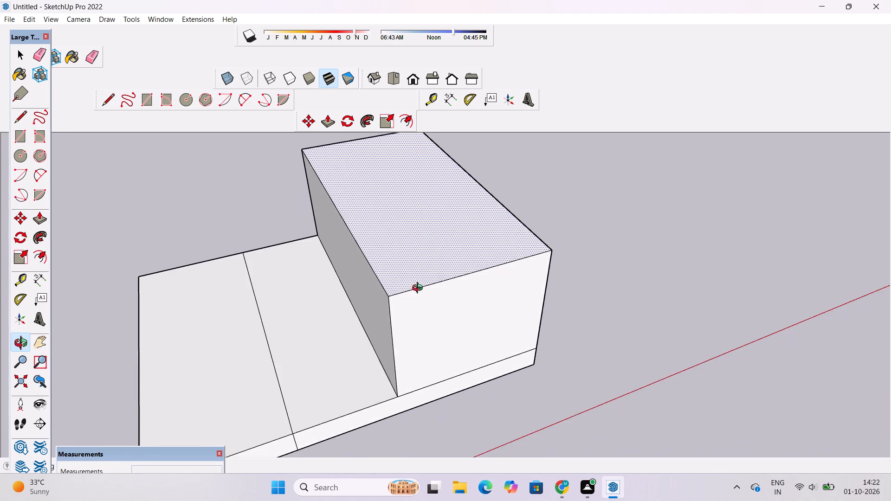
pyautogui.moveTo(420, 289); pyautogui.dragTo(415, 315)
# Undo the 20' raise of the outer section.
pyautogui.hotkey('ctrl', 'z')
# Copy the slab's three top faces with their edges about 78' 8" along the red axis, beyond the outer section.
pyautogui.press('space')
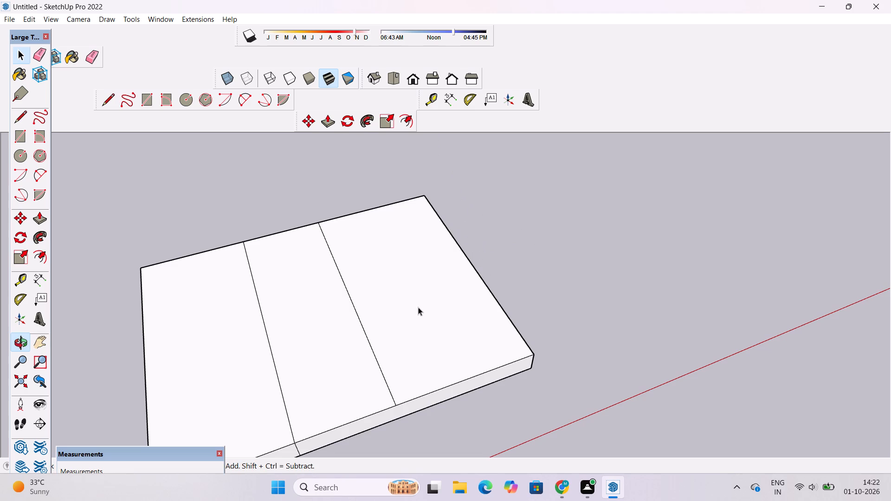
pyautogui.doubleClick(418, 307)
pyautogui.scroll(-5, 401, 302)
pyautogui.keyDown('ctrl'); pyautogui.doubleClick(360, 316); pyautogui.keyUp('ctrl')
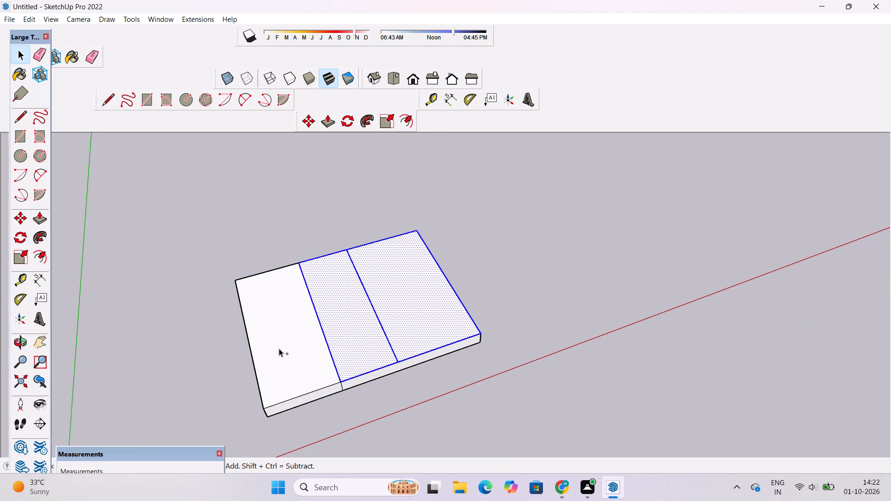
pyautogui.keyDown('ctrl'); pyautogui.doubleClick(279, 348); pyautogui.keyUp('ctrl')
pyautogui.press('m')
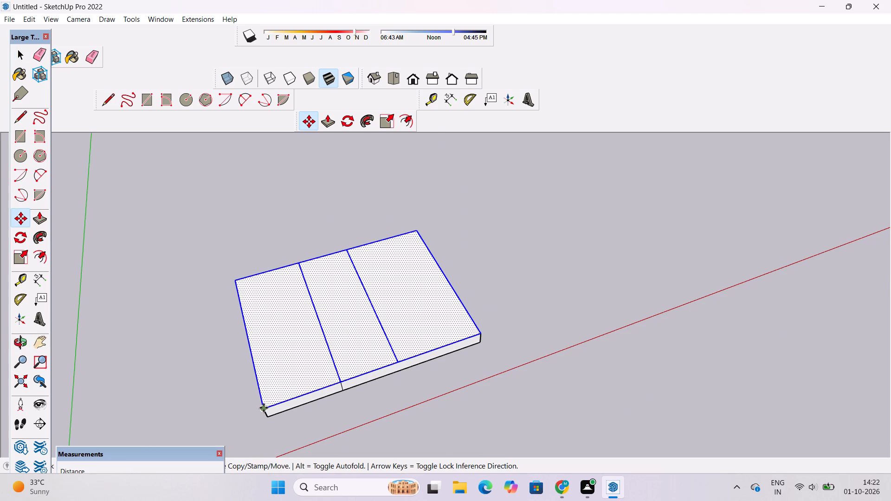
pyautogui.click(264, 408)
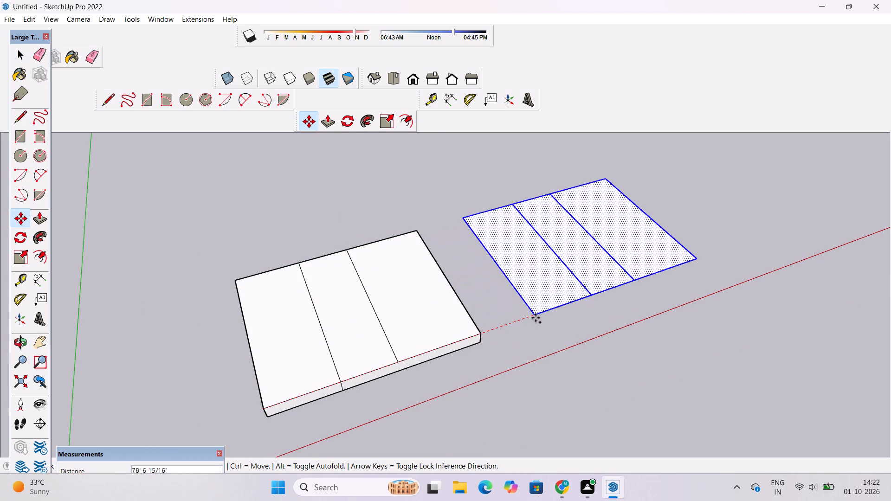
pyautogui.click(536, 317)
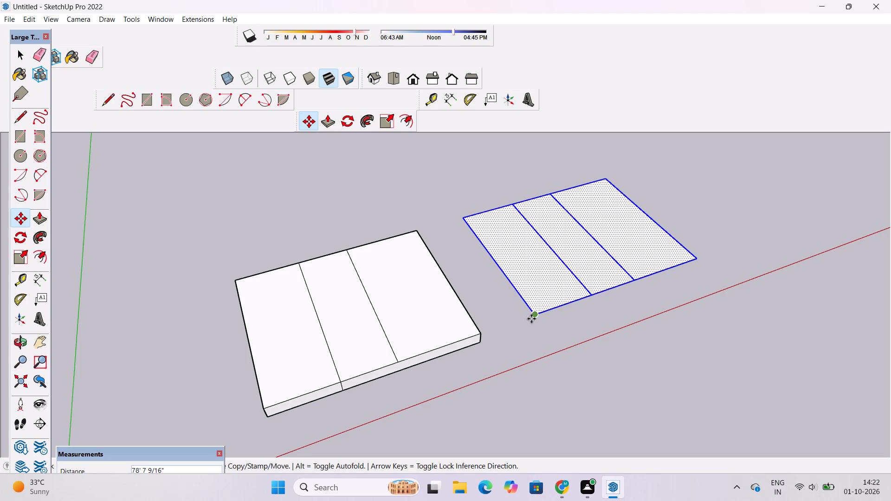
pyautogui.press('space')
# Raise the slab's outer 25' section by 22' with Push/Pull.
pyautogui.press('o')
pyautogui.scroll(-3, 449, 343)
pyautogui.keyDown('shift'); pyautogui.moveTo(438, 357); pyautogui.dragTo(437, 339); pyautogui.keyUp('shift')
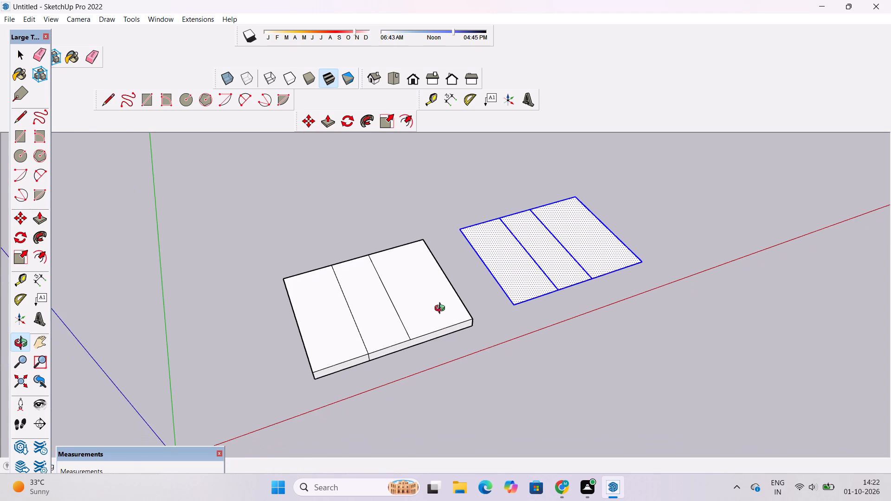
pyautogui.scroll(4, 441, 295)
pyautogui.moveTo(416, 348); pyautogui.dragTo(416, 318)
pyautogui.moveTo(416, 318); pyautogui.dragTo(405, 329)
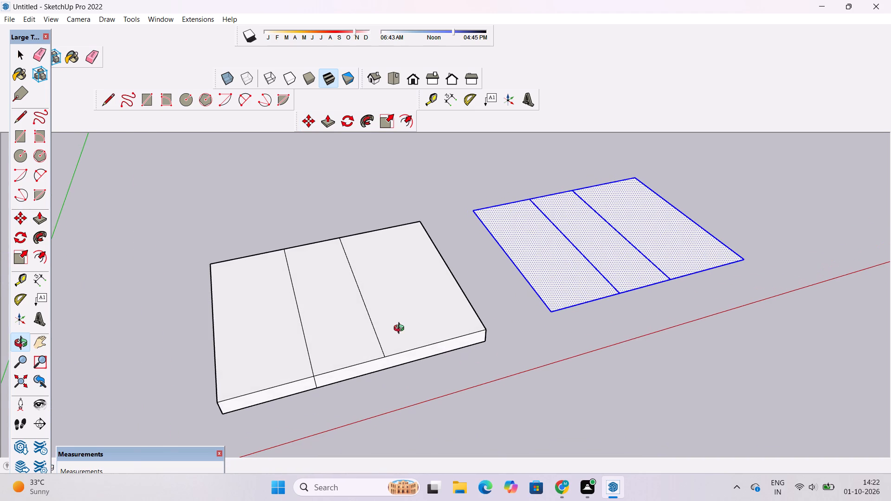
pyautogui.scroll(3, 393, 313)
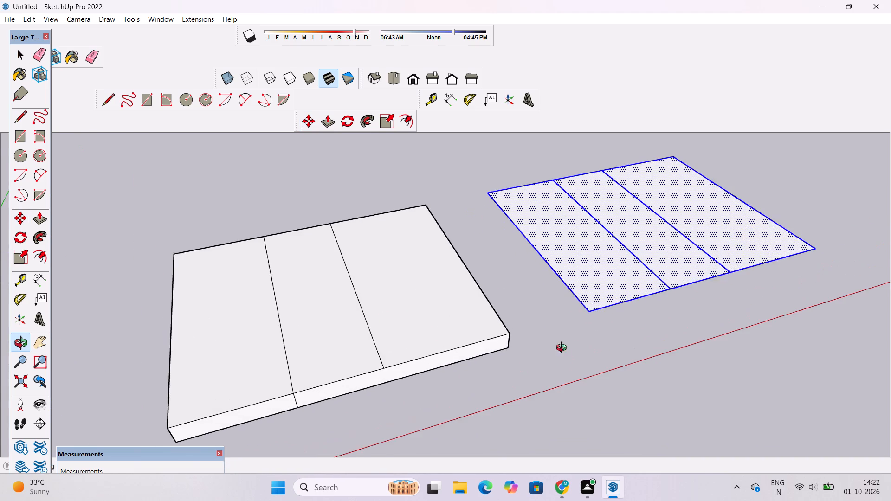
pyautogui.moveTo(563, 349); pyautogui.dragTo(515, 380)
pyautogui.keyDown('shift'); pyautogui.moveTo(457, 365); pyautogui.dragTo(569, 371); pyautogui.keyUp('shift')
pyautogui.press('space')
pyautogui.scroll(-1, 491, 347)
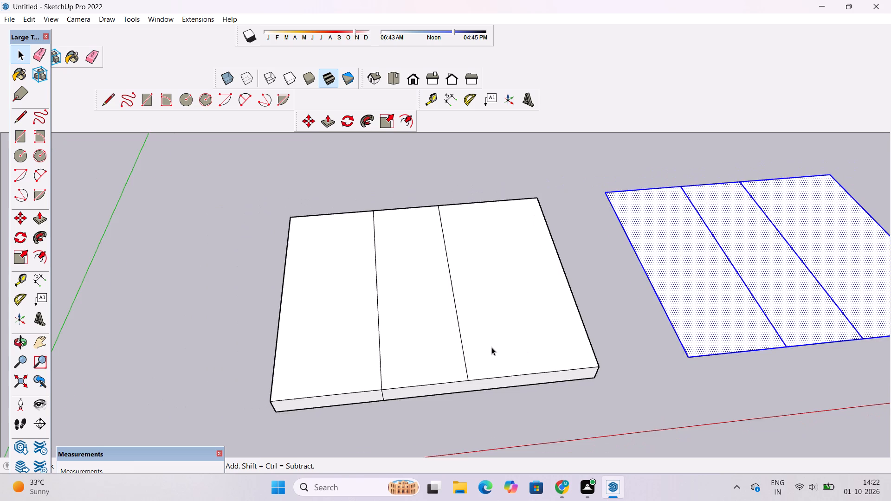
pyautogui.scroll(-2, 491, 347)
pyautogui.click(500, 353)
pyautogui.press('p')
pyautogui.click(500, 354)
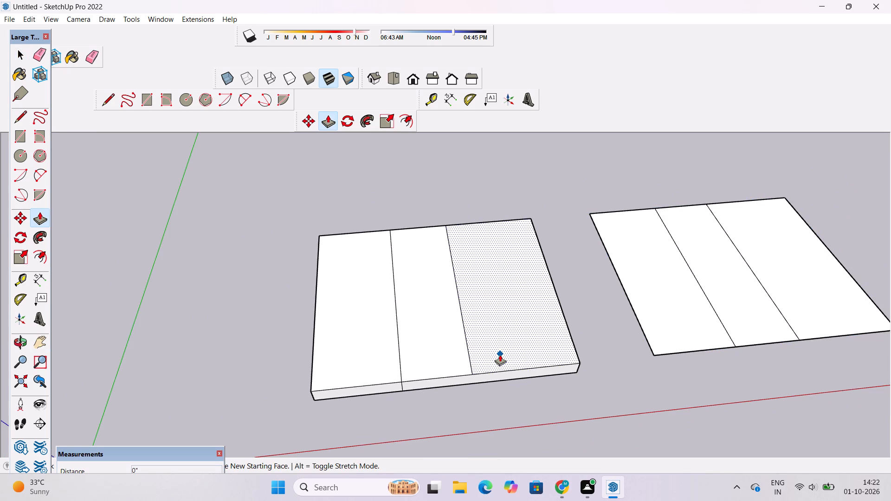
pyautogui.press('o')
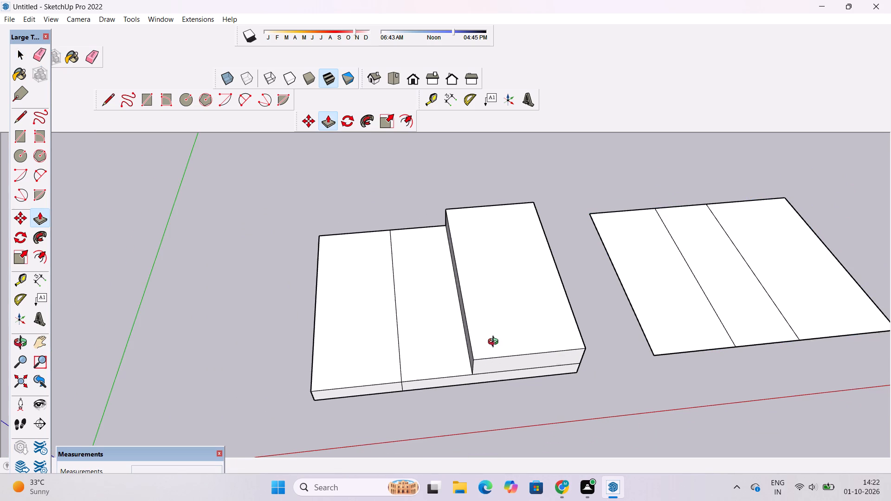
pyautogui.moveTo(470, 411); pyautogui.dragTo(490, 322)
pyautogui.keyDown('shift'); pyautogui.moveTo(513, 306); pyautogui.dragTo(465, 369); pyautogui.keyUp('shift')
pyautogui.moveTo(464, 374); pyautogui.dragTo(459, 342)
pyautogui.keyDown('shift'); pyautogui.moveTo(459, 342); pyautogui.dragTo(422, 349); pyautogui.keyUp('shift')
pyautogui.moveTo(422, 351); pyautogui.dragTo(421, 352)
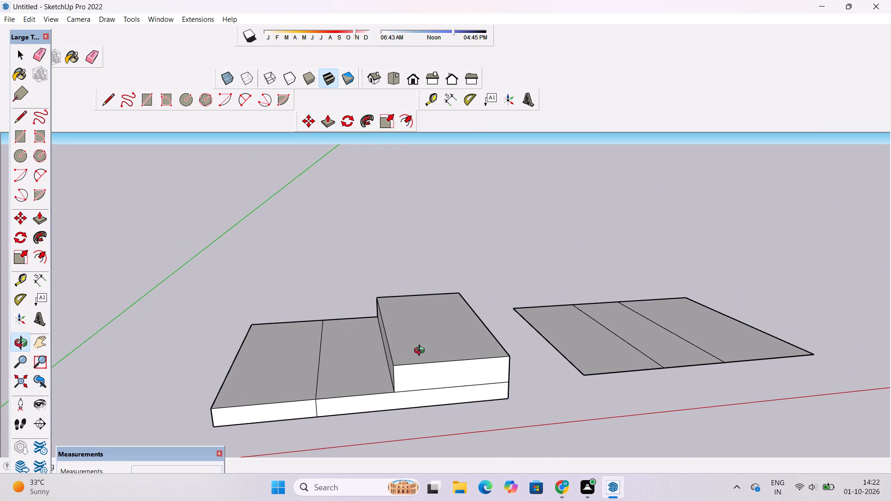
pyautogui.moveTo(421, 352); pyautogui.dragTo(424, 338)
pyautogui.moveTo(424, 338); pyautogui.dragTo(423, 388)
pyautogui.scroll(-2, 423, 373)
pyautogui.keyDown('shift'); pyautogui.moveTo(423, 373); pyautogui.dragTo(425, 352); pyautogui.keyUp('shift')
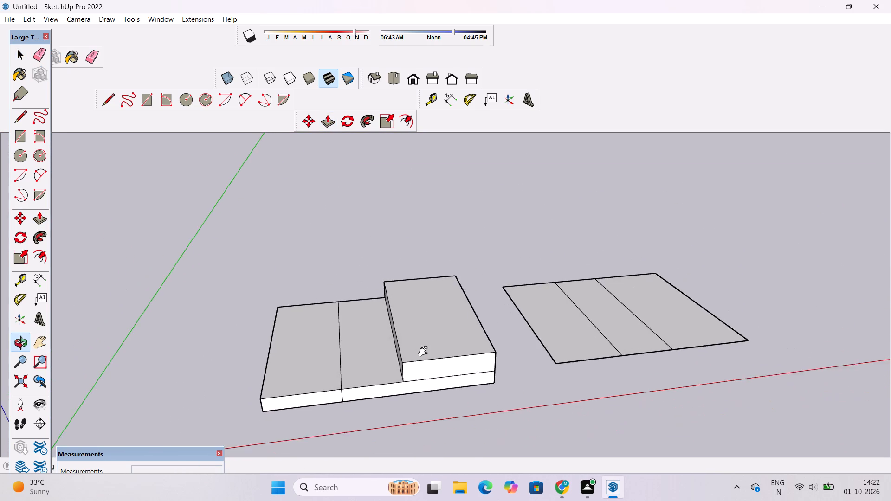
pyautogui.keyDown('shift'); pyautogui.moveTo(424, 357); pyautogui.dragTo(433, 379); pyautogui.keyUp('shift')
pyautogui.scroll(7, 433, 379)
pyautogui.keyDown('shift'); pyautogui.moveTo(433, 378); pyautogui.dragTo(462, 388); pyautogui.keyUp('shift')
pyautogui.press('p')
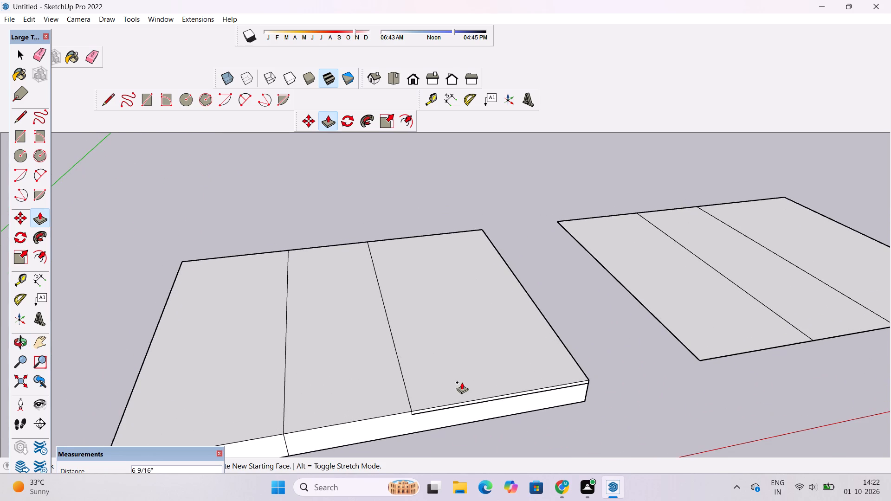
pyautogui.scroll(-3, 459, 339)
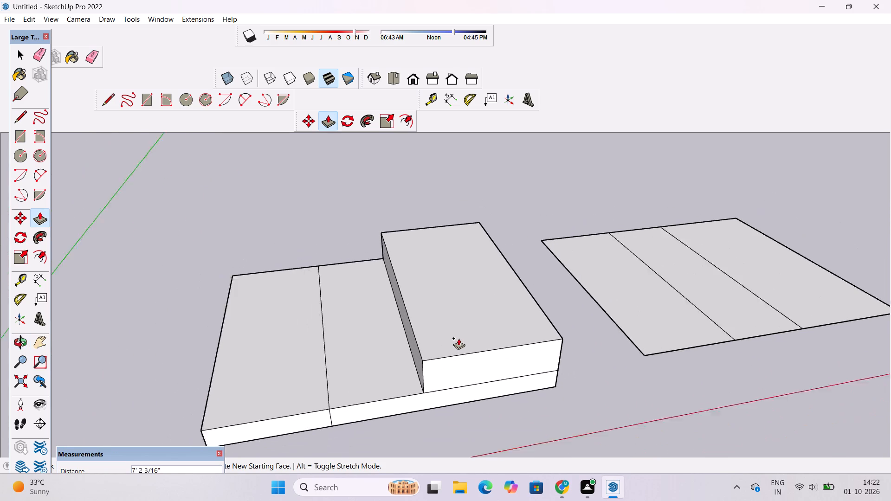
pyautogui.scroll(-1, 458, 338)
pyautogui.scroll(4, 456, 303)
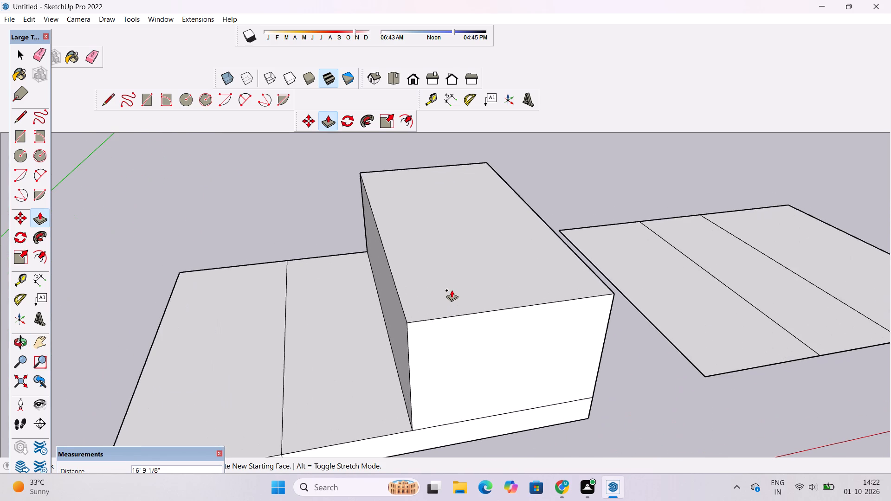
pyautogui.scroll(-3, 442, 283)
pyautogui.scroll(2, 441, 267)
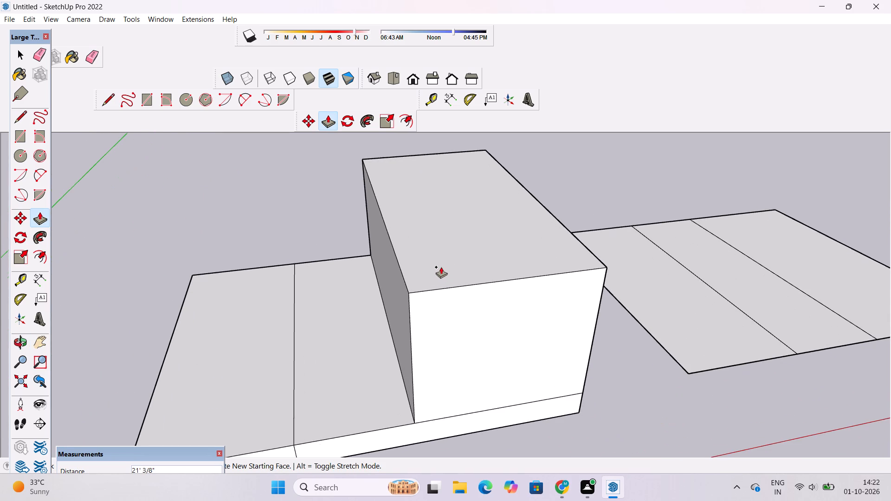
pyautogui.scroll(-2, 441, 267)
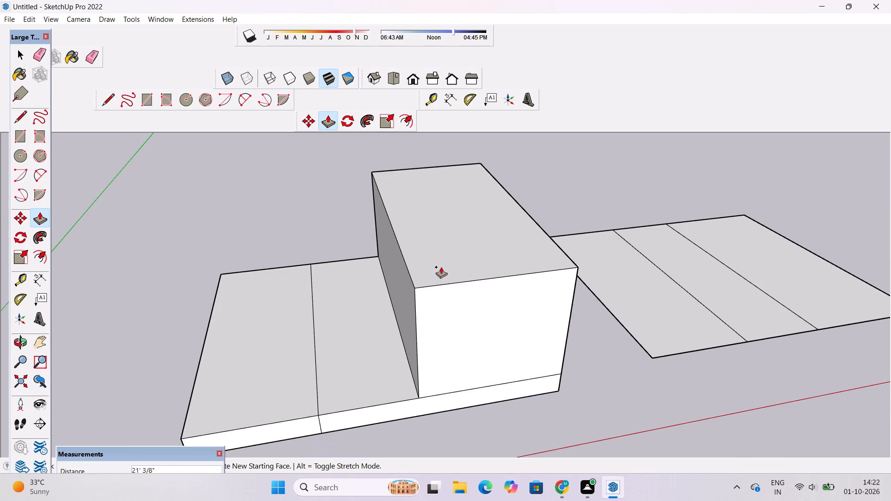
pyautogui.write("22'")
pyautogui.press('Return')
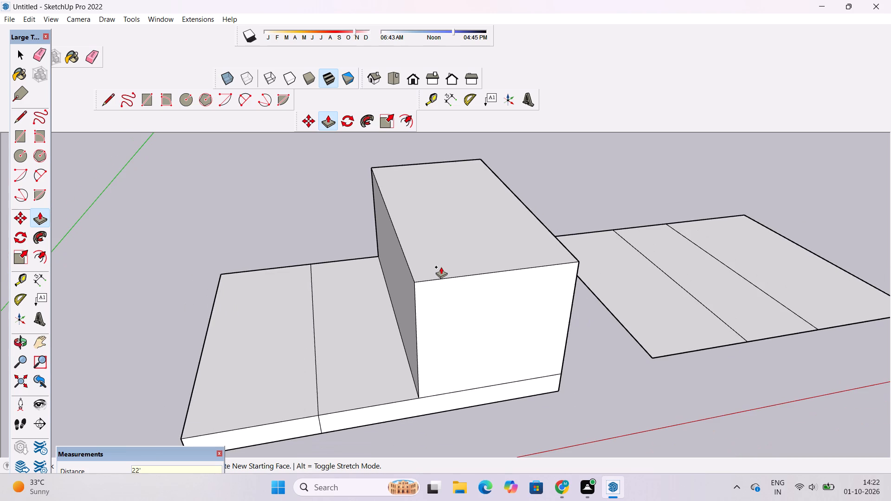
# Examine the raised block's height and proportions against the lower slab sections and the copied layout from several angles.
pyautogui.press('o')
pyautogui.scroll(-5, 439, 270)
pyautogui.moveTo(487, 310); pyautogui.dragTo(216, 232)
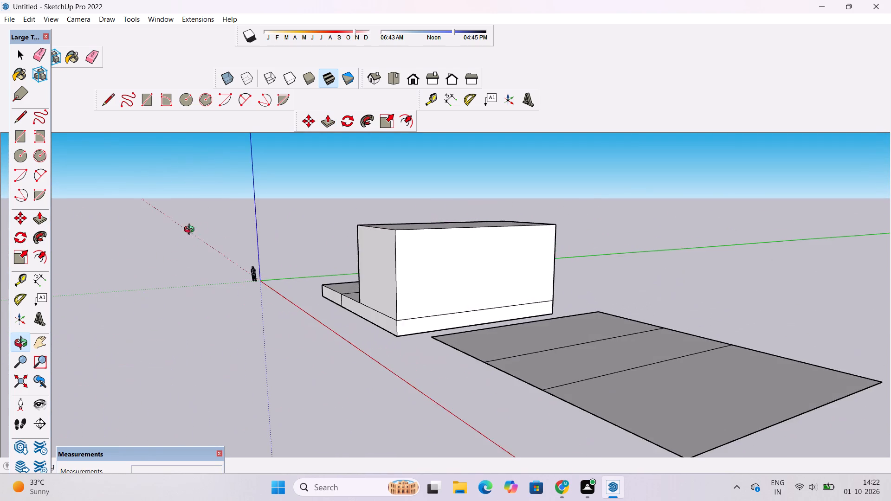
pyautogui.scroll(-5, 187, 231)
pyautogui.moveTo(153, 243); pyautogui.dragTo(407, 294)
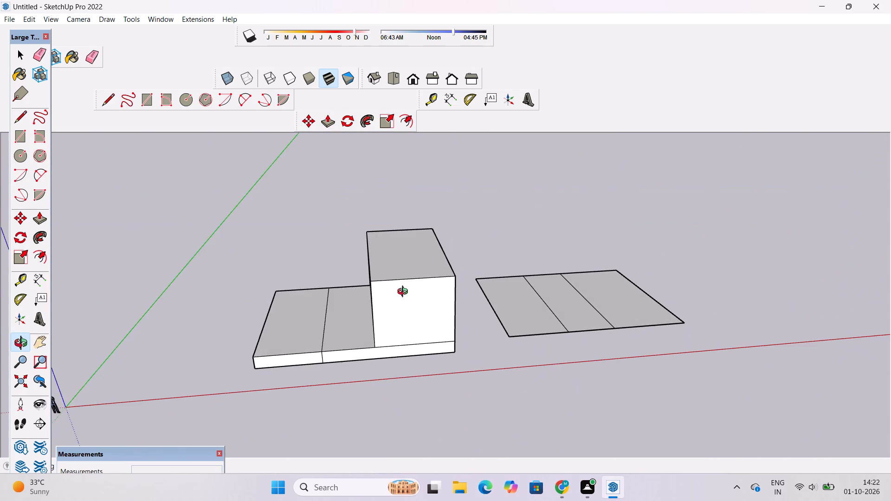
pyautogui.moveTo(397, 289); pyautogui.dragTo(323, 308)
pyautogui.scroll(5, 323, 308)
pyautogui.scroll(-5, 322, 310)
pyautogui.moveTo(284, 331); pyautogui.dragTo(392, 332)
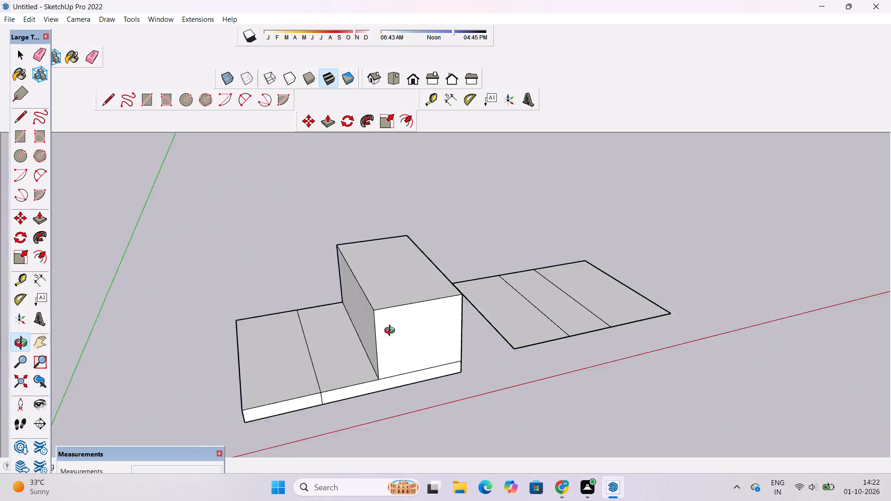
pyautogui.moveTo(392, 332); pyautogui.dragTo(428, 327)
pyautogui.scroll(9, 430, 334)
pyautogui.keyDown('shift'); pyautogui.moveTo(430, 375); pyautogui.dragTo(366, 335); pyautogui.keyUp('shift')
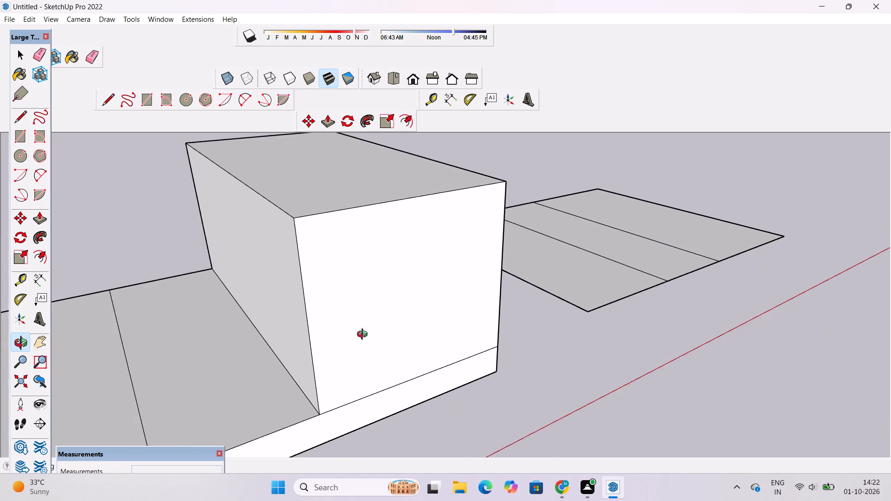
pyautogui.scroll(-5, 360, 341)
pyautogui.moveTo(426, 357); pyautogui.dragTo(369, 243)
pyautogui.scroll(4, 347, 240)
pyautogui.moveTo(286, 245); pyautogui.dragTo(39, 291)
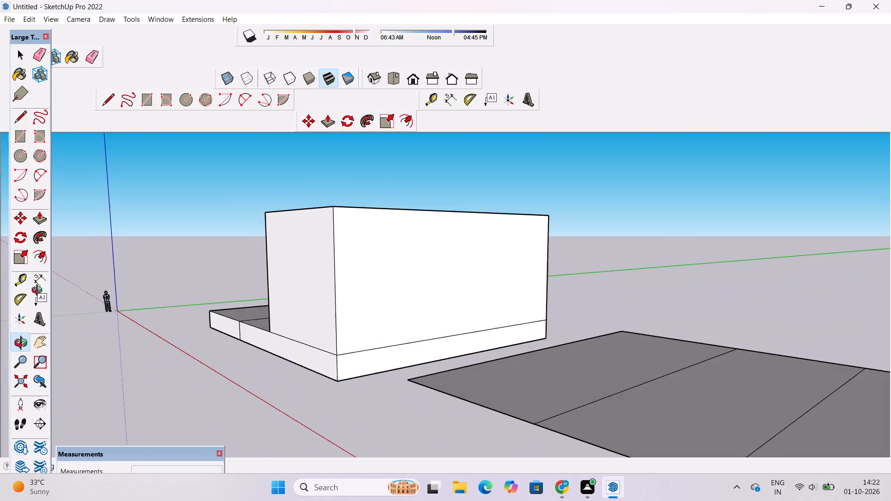
pyautogui.moveTo(39, 291); pyautogui.dragTo(475, 332)
pyautogui.scroll(-5, 464, 268)
pyautogui.moveTo(534, 290); pyautogui.dragTo(529, 353)
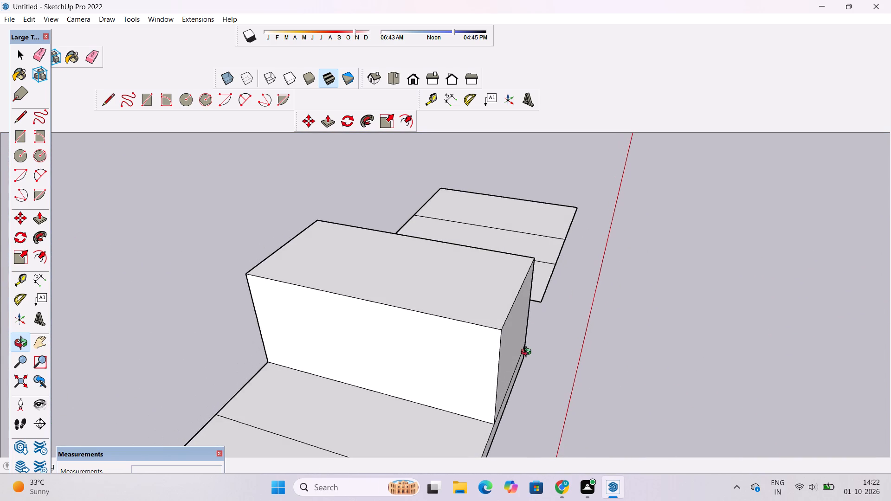
pyautogui.keyDown('shift'); pyautogui.moveTo(530, 350); pyautogui.dragTo(426, 335); pyautogui.keyUp('shift')
pyautogui.scroll(4, 453, 326)
pyautogui.moveTo(486, 313); pyautogui.dragTo(232, 277)
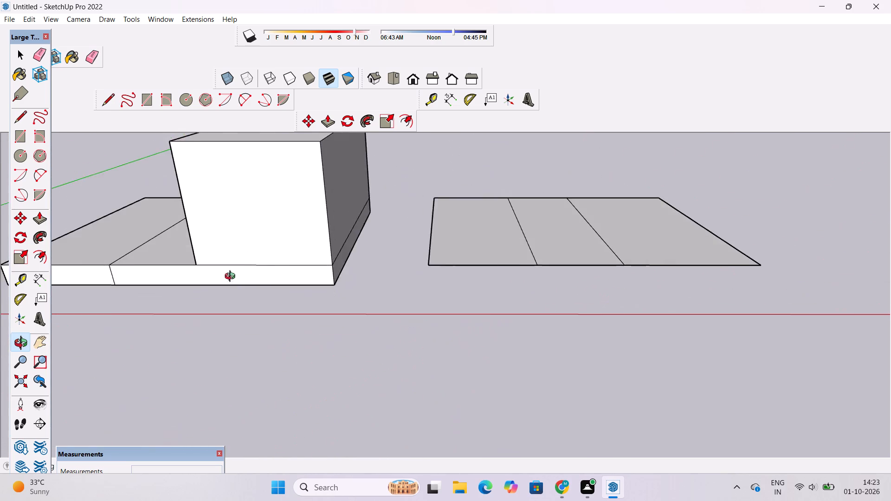
pyautogui.moveTo(232, 277); pyautogui.dragTo(232, 278)
pyautogui.keyDown('shift'); pyautogui.moveTo(298, 252); pyautogui.dragTo(379, 291); pyautogui.keyUp('shift')
pyautogui.moveTo(433, 287); pyautogui.dragTo(228, 354)
pyautogui.scroll(4, 288, 298)
pyautogui.moveTo(255, 308); pyautogui.dragTo(575, 351)
pyautogui.scroll(-3, 531, 343)
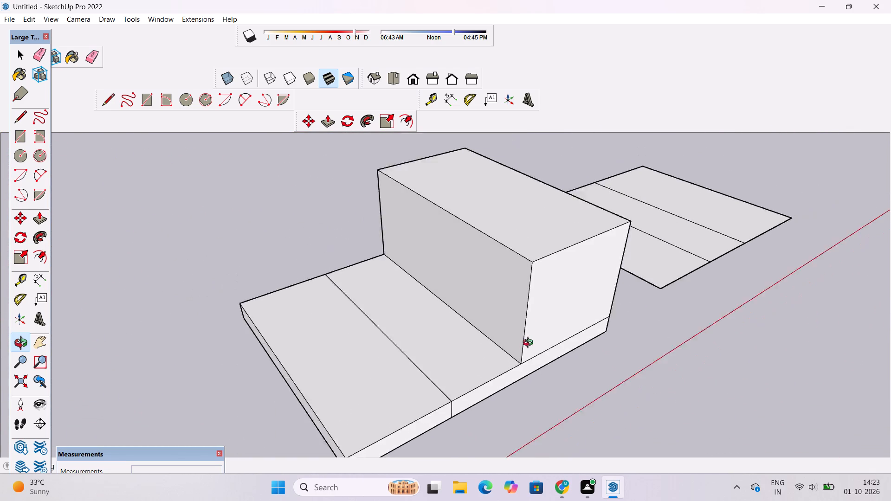
pyautogui.scroll(-3, 530, 344)
pyautogui.keyDown('shift'); pyautogui.moveTo(551, 332); pyautogui.dragTo(515, 356); pyautogui.keyUp('shift')
pyautogui.moveTo(514, 356); pyautogui.dragTo(434, 355)
pyautogui.scroll(4, 479, 321)
pyautogui.keyDown('shift'); pyautogui.moveTo(481, 319); pyautogui.dragTo(461, 343); pyautogui.keyUp('shift')
pyautogui.moveTo(461, 343); pyautogui.dragTo(467, 303)
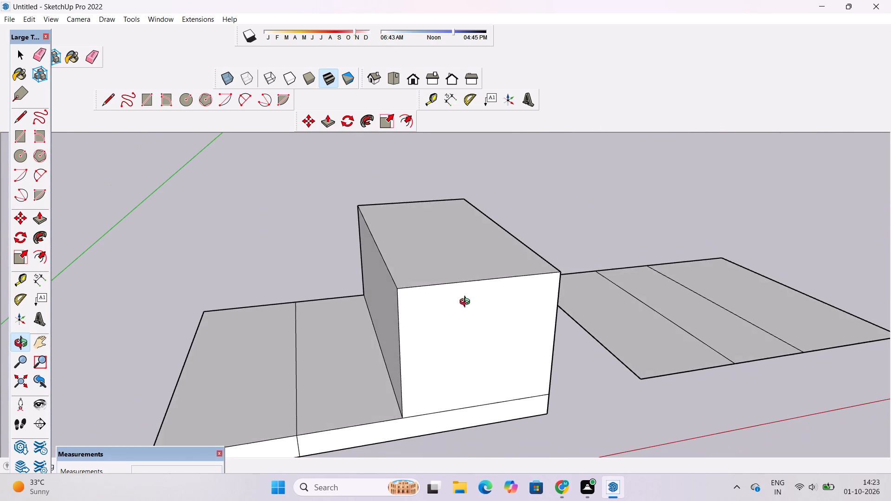
pyautogui.keyDown('shift'); pyautogui.moveTo(421, 343); pyautogui.dragTo(429, 315); pyautogui.keyUp('shift')
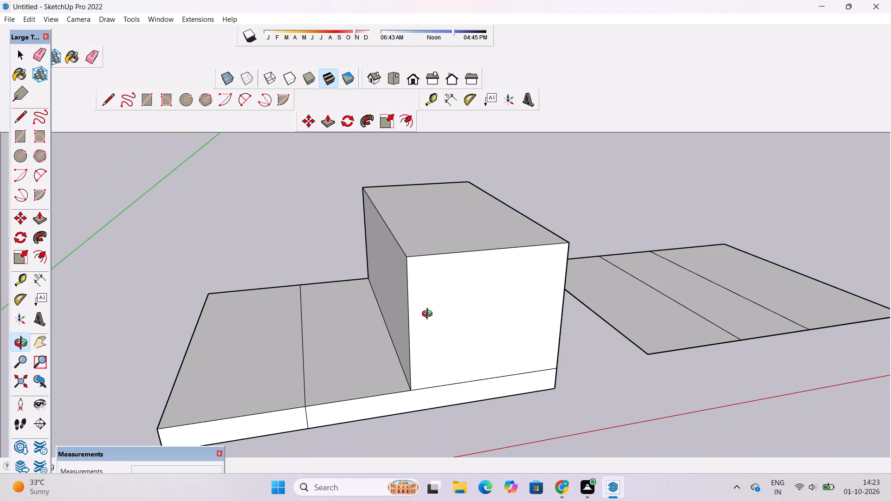
pyautogui.scroll(-4, 429, 315)
pyautogui.keyDown('shift'); pyautogui.moveTo(436, 310); pyautogui.dragTo(417, 317); pyautogui.keyUp('shift')
pyautogui.moveTo(416, 317); pyautogui.dragTo(348, 373)
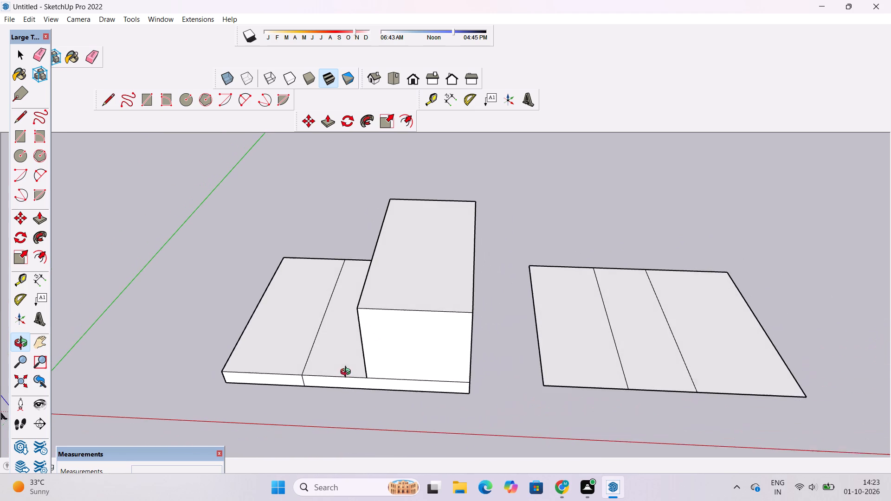
# Erase the two dividing lines inside the copied layout so it forms a single rectangular face.
pyautogui.press('e')
pyautogui.moveTo(704, 310); pyautogui.dragTo(681, 318)
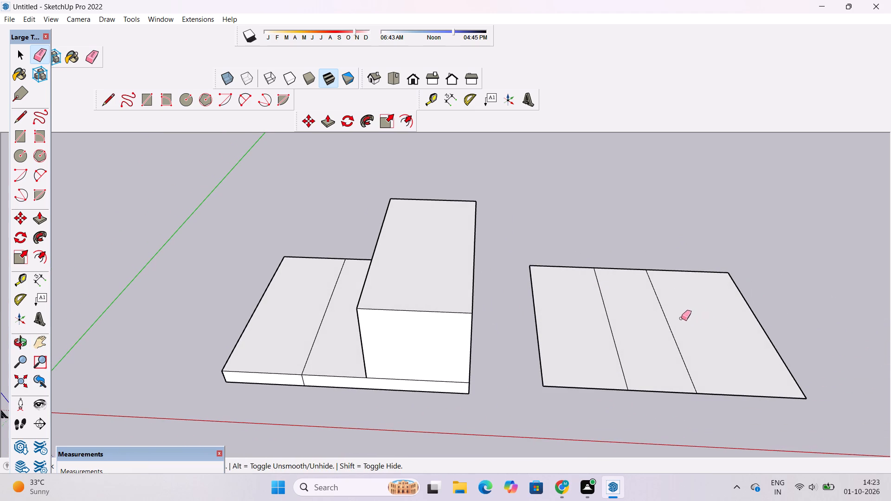
pyautogui.moveTo(681, 318); pyautogui.dragTo(596, 360)
# Extrude the copied rectangular face upward by 1' with Push/Pull.
pyautogui.click(395, 76)
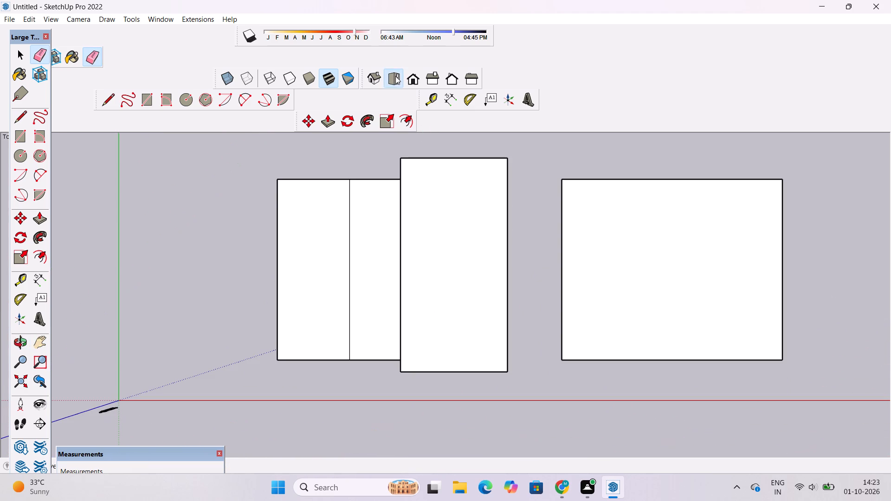
pyautogui.scroll(-2, 453, 200)
pyautogui.press('o')
pyautogui.moveTo(473, 269); pyautogui.dragTo(479, 128)
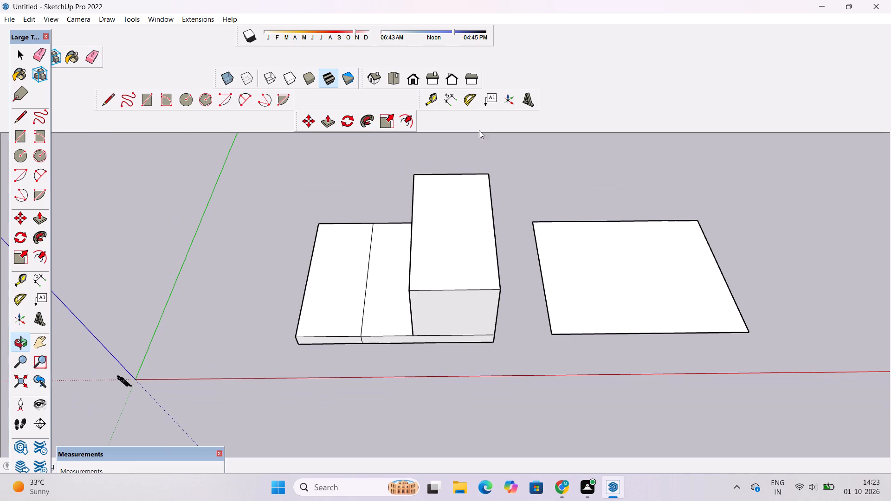
pyautogui.moveTo(465, 248); pyautogui.dragTo(386, 253)
pyautogui.moveTo(394, 289); pyautogui.dragTo(407, 230)
pyautogui.moveTo(408, 239); pyautogui.dragTo(413, 262)
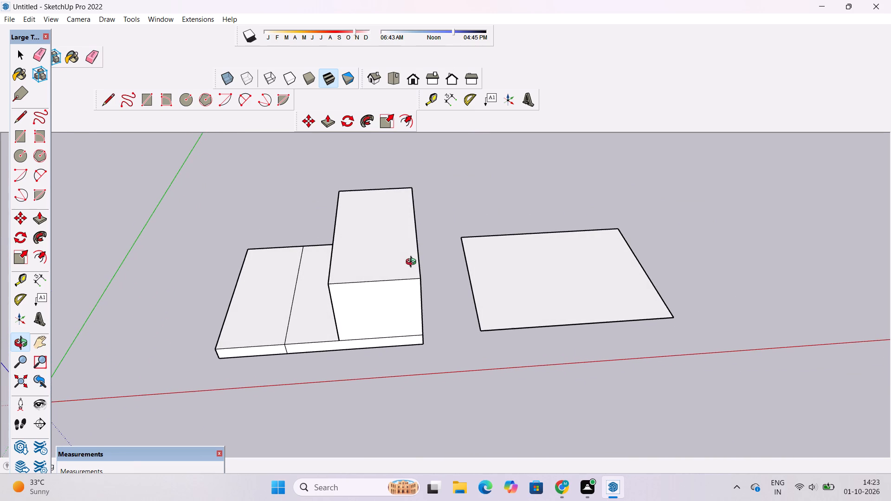
pyautogui.press('space')
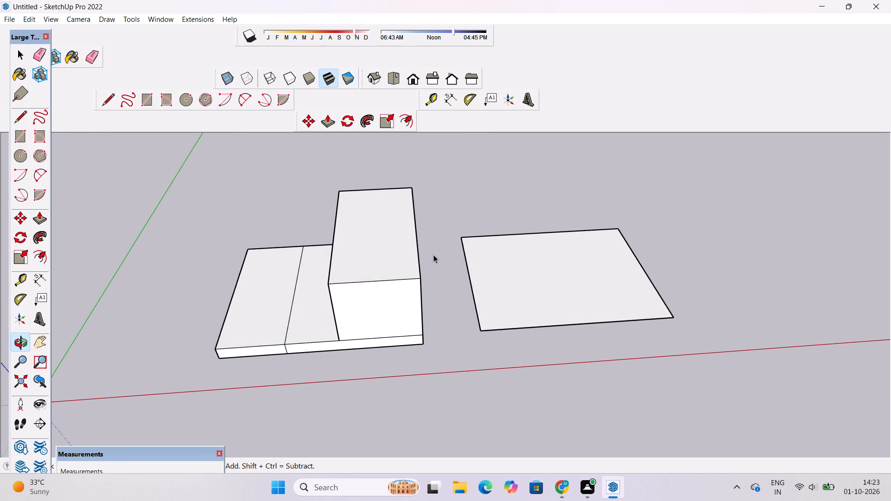
pyautogui.click(541, 277)
pyautogui.press('p')
pyautogui.click(540, 279)
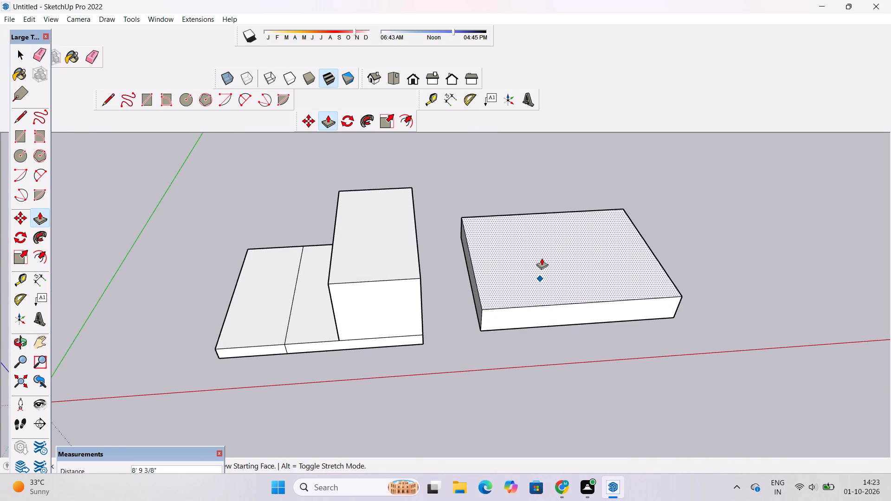
pyautogui.write("1'")
pyautogui.press('Return')
# Examine the thin copied plate beside the stepped block from several distances and angles.
pyautogui.press('o')
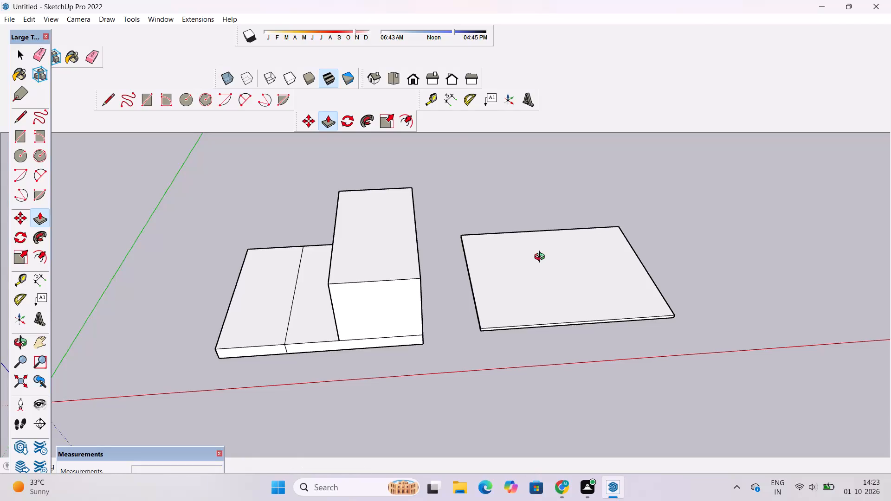
pyautogui.scroll(-5, 518, 272)
pyautogui.scroll(1, 467, 261)
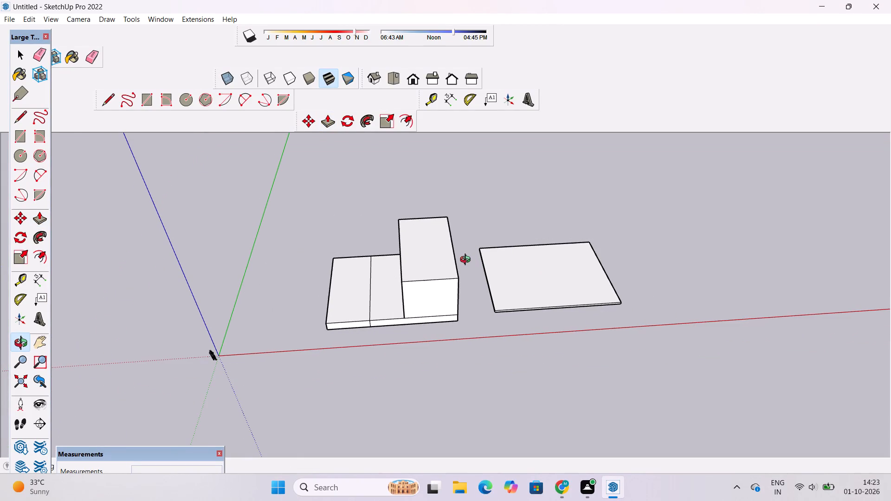
pyautogui.scroll(2, 467, 261)
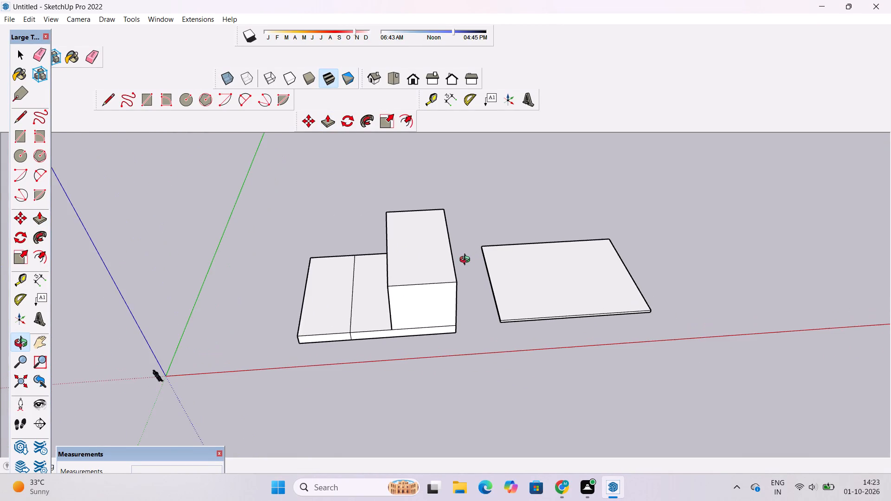
pyautogui.scroll(1, 467, 261)
pyautogui.scroll(-4, 467, 261)
pyautogui.keyDown('shift'); pyautogui.moveTo(450, 275); pyautogui.dragTo(432, 305); pyautogui.keyUp('shift')
pyautogui.moveTo(377, 321); pyautogui.dragTo(407, 329)
pyautogui.keyDown('shift'); pyautogui.moveTo(398, 326); pyautogui.dragTo(411, 323); pyautogui.keyUp('shift')
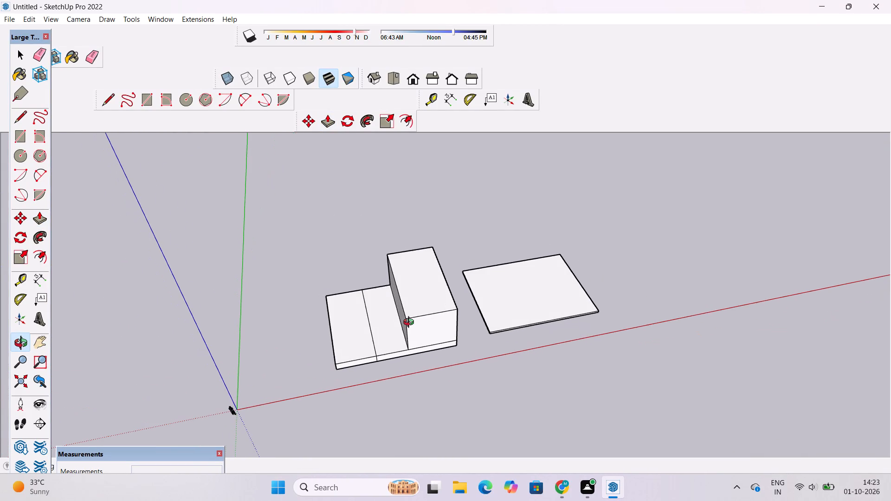
# Select all faces and edges of the thin 1' plate beside the stepped block and make them a group.
pyautogui.click(413, 321)
pyautogui.click(412, 321)
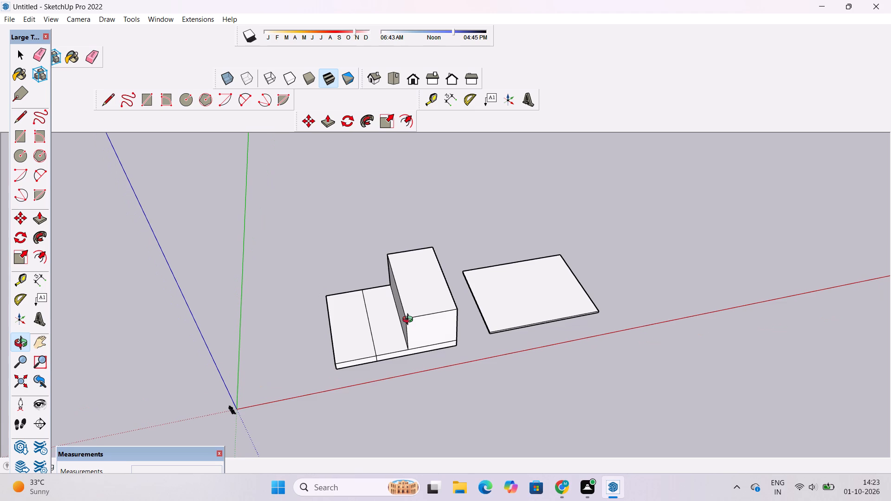
pyautogui.keyDown('shift'); pyautogui.moveTo(422, 308); pyautogui.dragTo(394, 325); pyautogui.keyUp('shift')
pyautogui.moveTo(395, 327); pyautogui.dragTo(408, 349)
pyautogui.scroll(3, 476, 321)
pyautogui.keyDown('shift'); pyautogui.click(484, 321); pyautogui.keyUp('shift')
pyautogui.moveTo(482, 328); pyautogui.dragTo(478, 302)
pyautogui.press('space')
pyautogui.tripleClick(488, 314)
pyautogui.rightClick(485, 314)
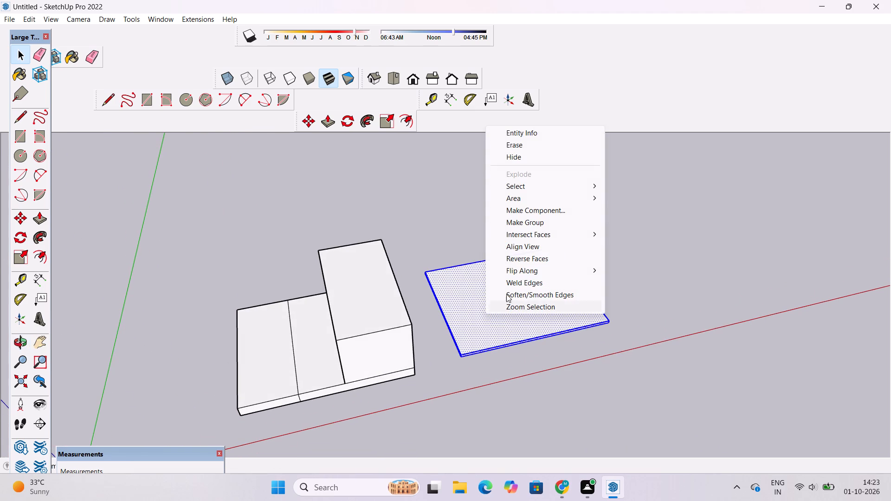
pyautogui.click(557, 226)
# Copy the grouped plate from its lower outer front corner onto the top outer front corner of the raised block.
pyautogui.press('m')
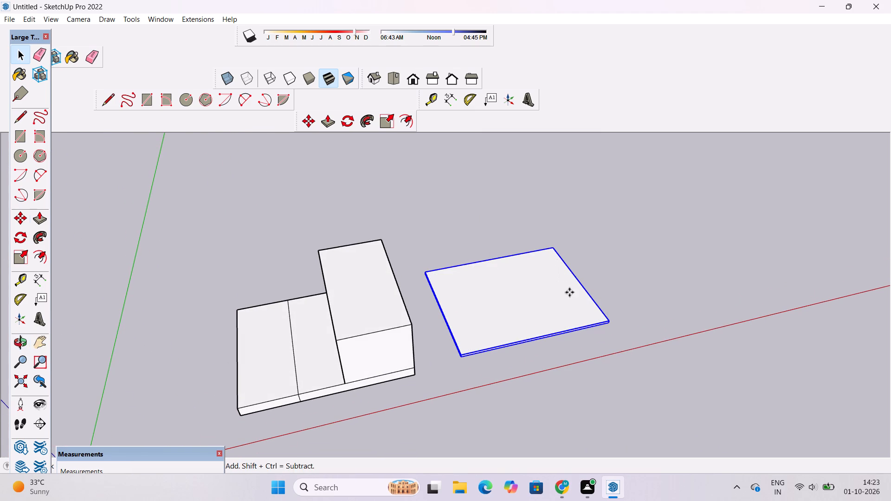
pyautogui.scroll(6, 602, 311)
pyautogui.scroll(14, 615, 348)
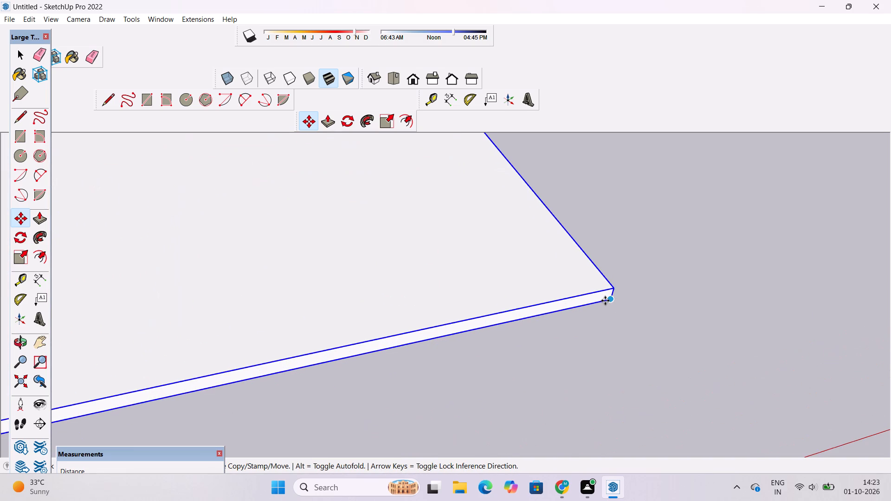
pyautogui.click(609, 300)
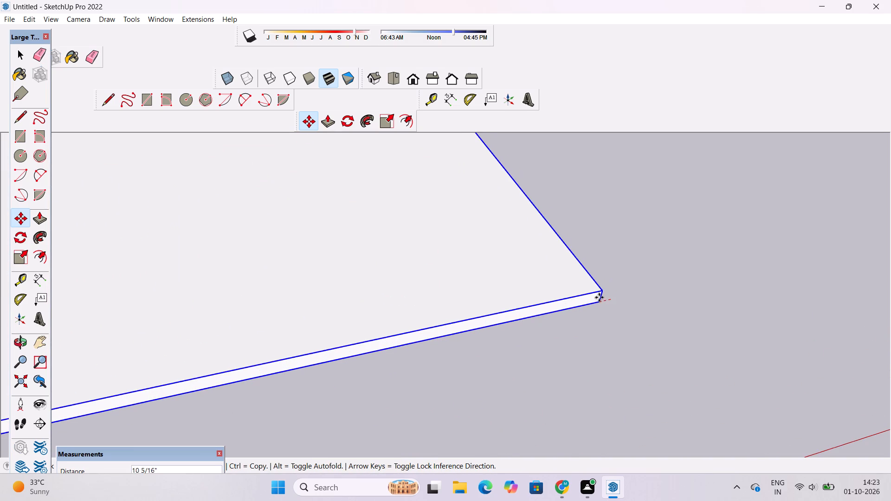
pyautogui.scroll(-15, 650, 292)
pyautogui.scroll(1, 326, 271)
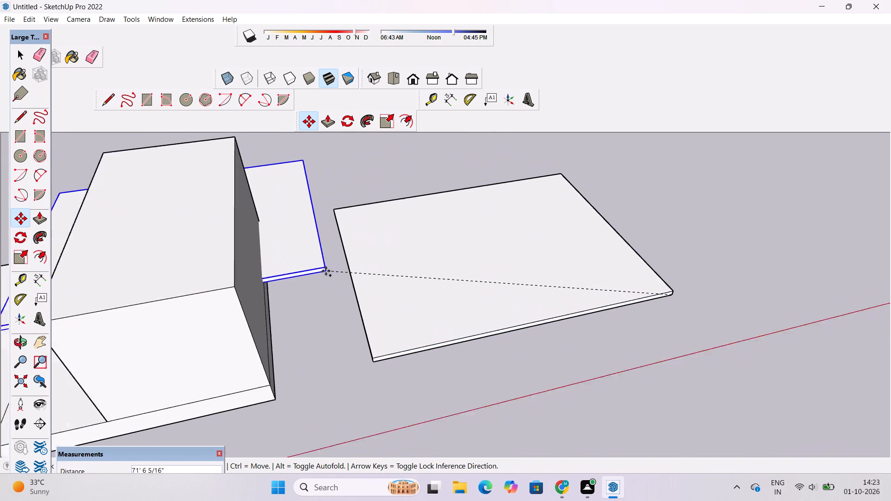
pyautogui.scroll(1, 326, 271)
pyautogui.click(219, 290)
pyautogui.press('space')
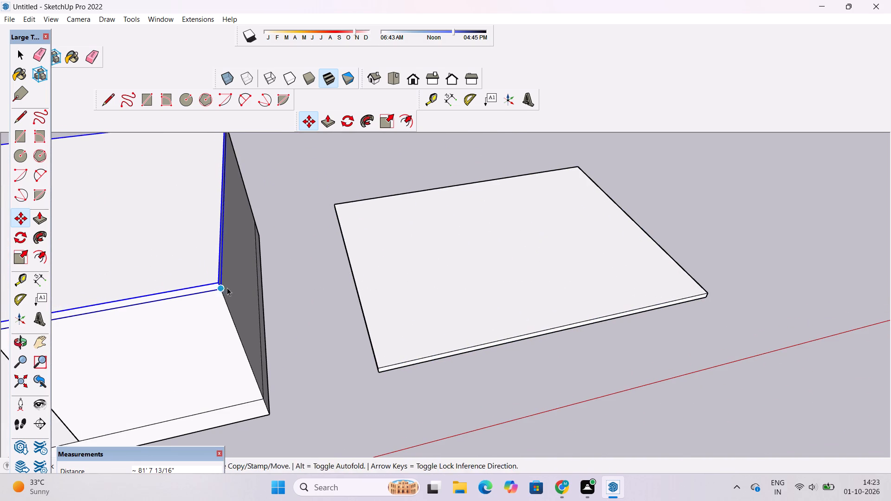
# Explode the copied plate group resting on top of the raised block.
pyautogui.rightClick(196, 279)
pyautogui.click(240, 159)
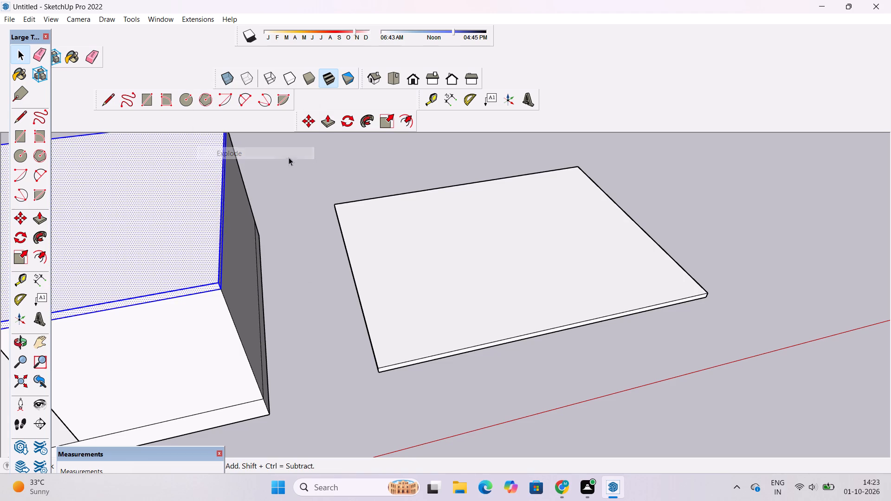
pyautogui.click(303, 159)
# Examine how the copied plate sits on the raised block and overhangs the lower slab sections from several angles.
pyautogui.press('o')
pyautogui.scroll(-4, 316, 190)
pyautogui.moveTo(346, 251); pyautogui.dragTo(310, 195)
pyautogui.keyDown('shift'); pyautogui.moveTo(304, 202); pyautogui.dragTo(392, 226); pyautogui.keyUp('shift')
pyautogui.moveTo(313, 290); pyautogui.dragTo(317, 195)
pyautogui.scroll(-5, 317, 195)
pyautogui.moveTo(330, 193); pyautogui.dragTo(339, 244)
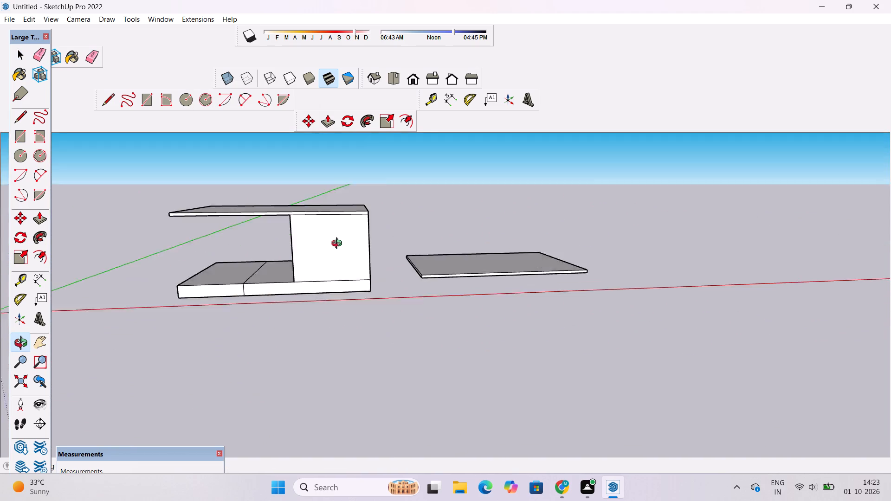
pyautogui.moveTo(339, 244); pyautogui.dragTo(348, 323)
pyautogui.scroll(3, 218, 270)
pyautogui.moveTo(207, 276); pyautogui.dragTo(322, 253)
pyautogui.keyDown('shift'); pyautogui.moveTo(283, 291); pyautogui.dragTo(303, 231); pyautogui.keyUp('shift')
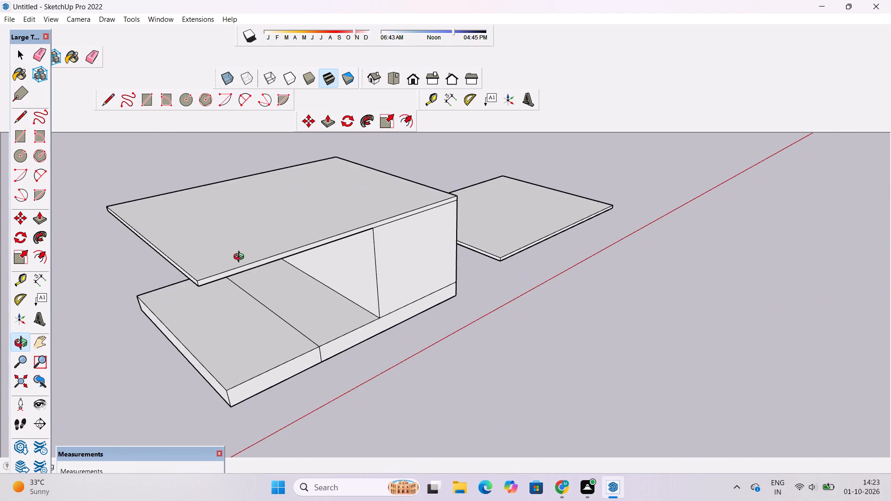
pyautogui.moveTo(241, 258); pyautogui.dragTo(304, 231)
pyautogui.keyDown('shift'); pyautogui.moveTo(253, 267); pyautogui.dragTo(264, 229); pyautogui.keyUp('shift')
pyautogui.moveTo(264, 236); pyautogui.dragTo(262, 250)
pyautogui.scroll(1, 262, 250)
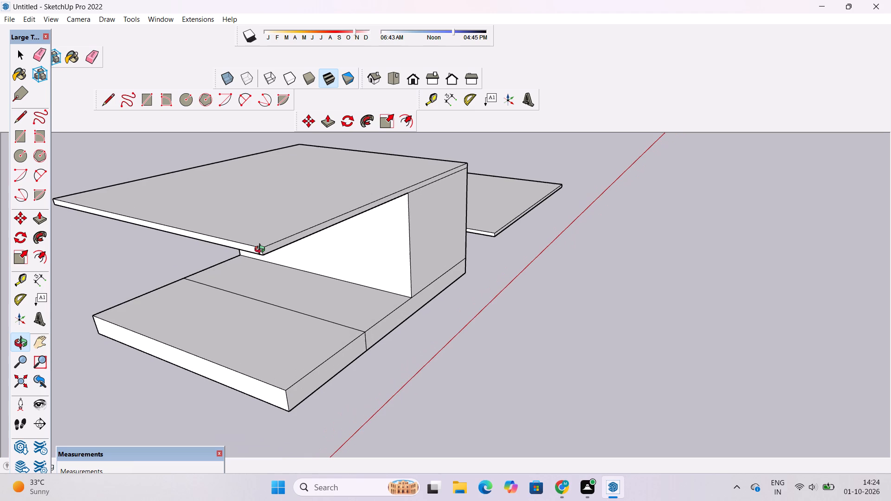
pyautogui.moveTo(282, 248); pyautogui.dragTo(250, 258)
pyautogui.moveTo(325, 251); pyautogui.dragTo(221, 260)
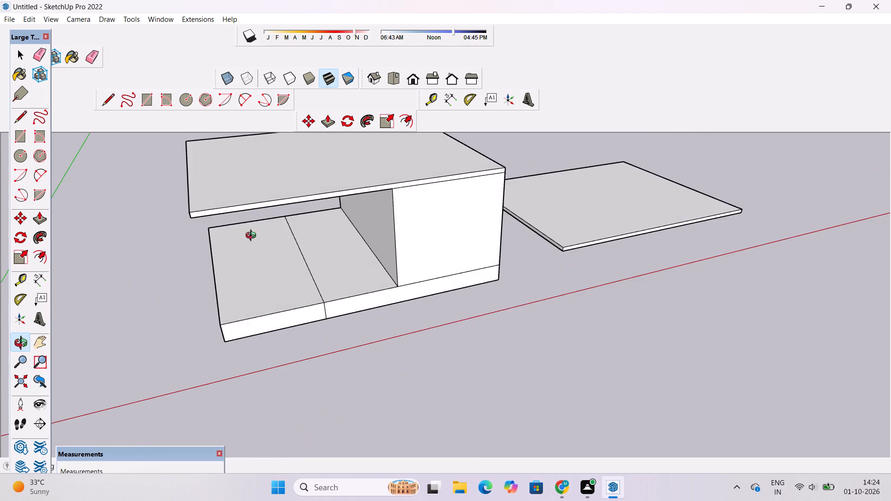
pyautogui.keyDown('shift'); pyautogui.moveTo(255, 237); pyautogui.dragTo(274, 300); pyautogui.keyUp('shift')
pyautogui.moveTo(274, 302); pyautogui.dragTo(256, 308)
pyautogui.scroll(3, 274, 298)
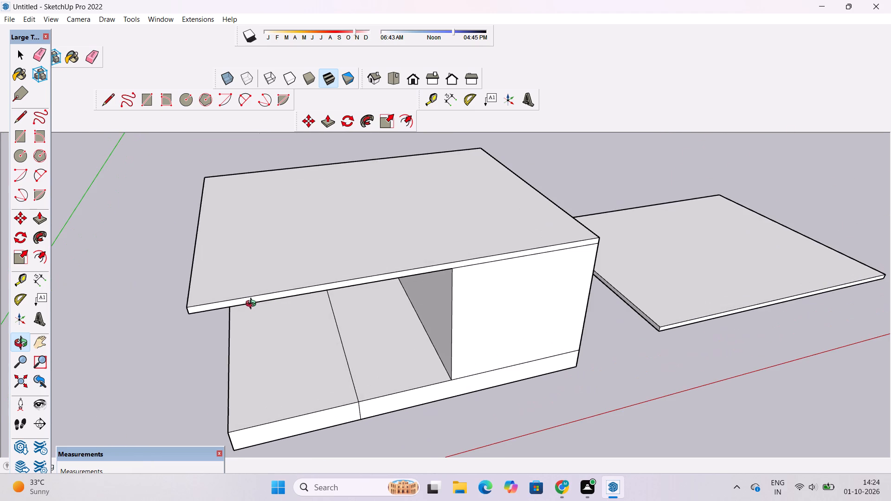
pyautogui.moveTo(255, 307); pyautogui.dragTo(274, 277)
pyautogui.moveTo(297, 310); pyautogui.dragTo(297, 295)
pyautogui.moveTo(297, 295); pyautogui.dragTo(268, 315)
pyautogui.scroll(-3, 281, 301)
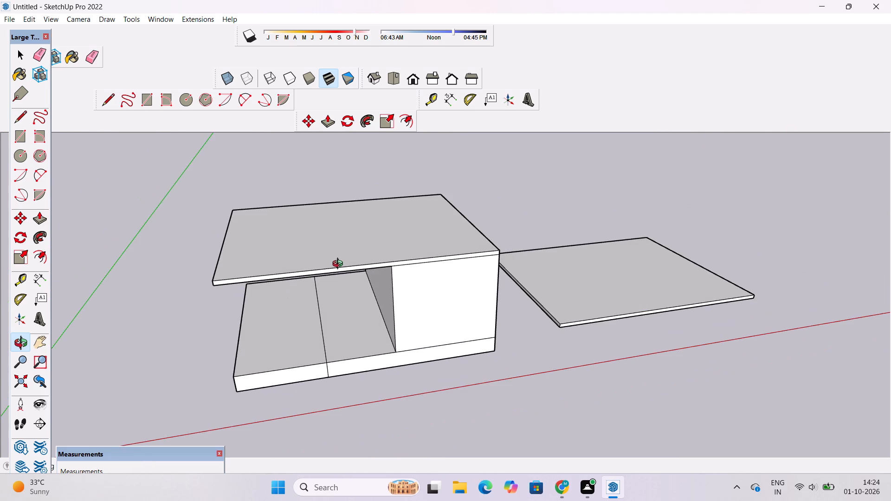
pyautogui.moveTo(340, 265); pyautogui.dragTo(318, 271)
pyautogui.scroll(2, 296, 272)
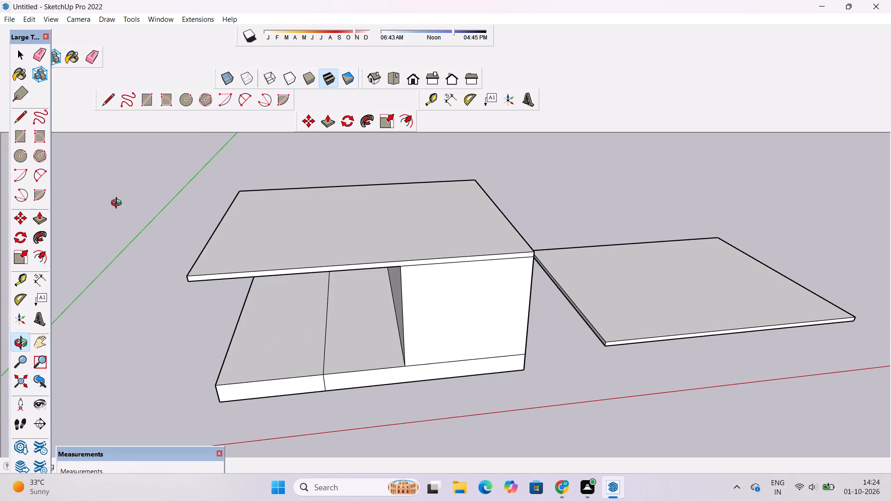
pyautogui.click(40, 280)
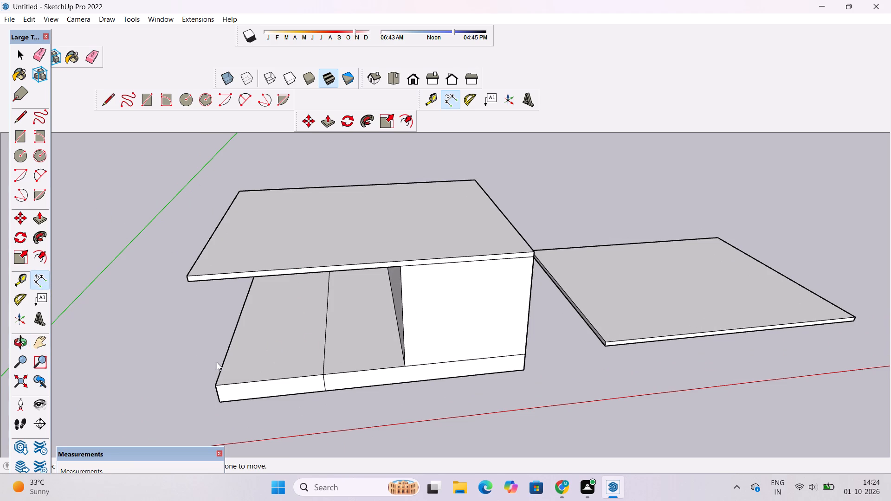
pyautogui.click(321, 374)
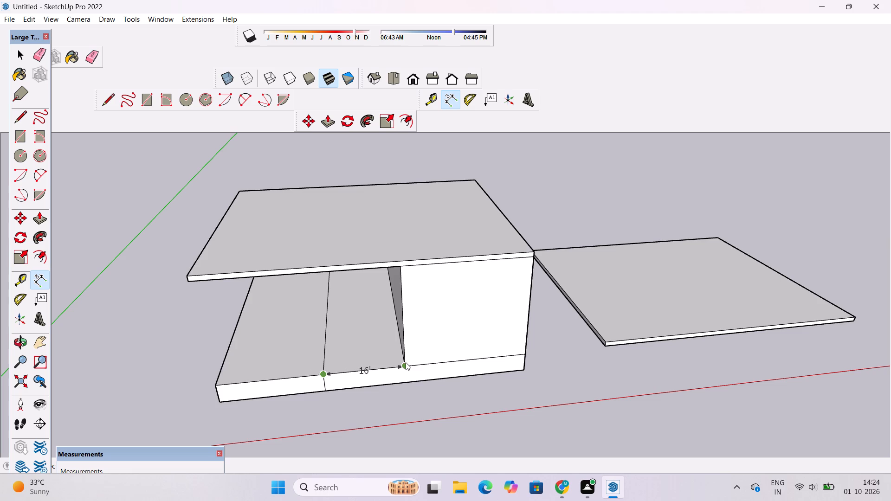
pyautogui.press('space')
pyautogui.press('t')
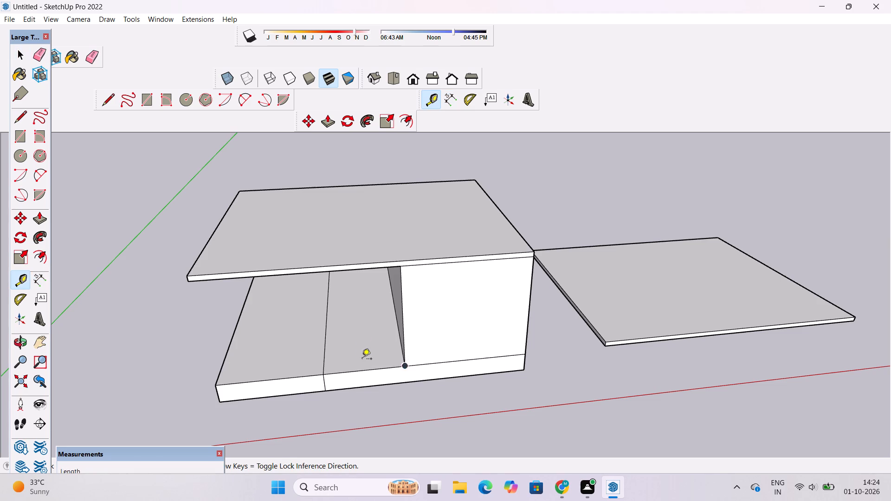
# Draw a 1' vertical line across the roof plate's front edge, directly above the raised block's inner front corner.
pyautogui.press('l')
pyautogui.scroll(1, 399, 280)
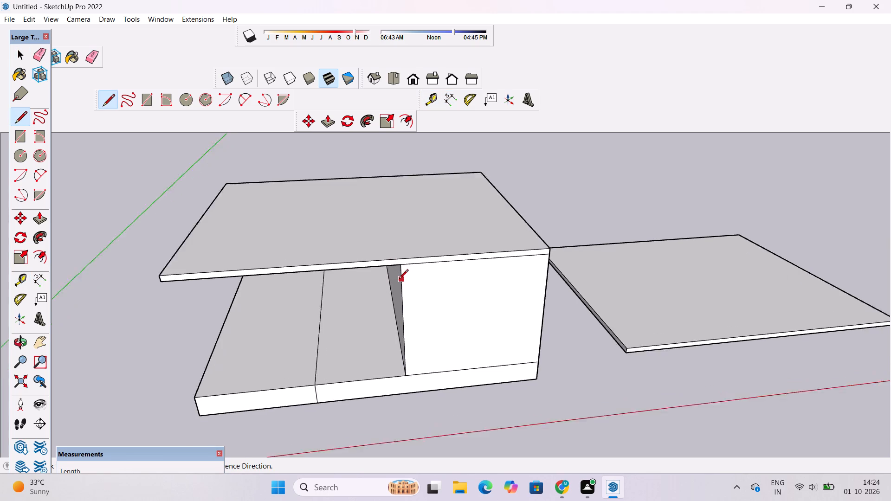
pyautogui.scroll(10, 399, 280)
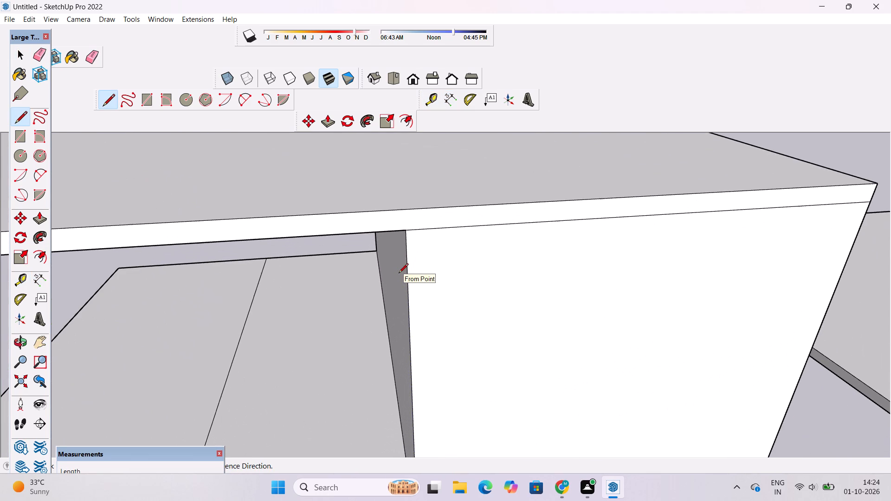
pyautogui.scroll(4, 399, 274)
pyautogui.scroll(-9, 382, 255)
pyautogui.scroll(2, 377, 275)
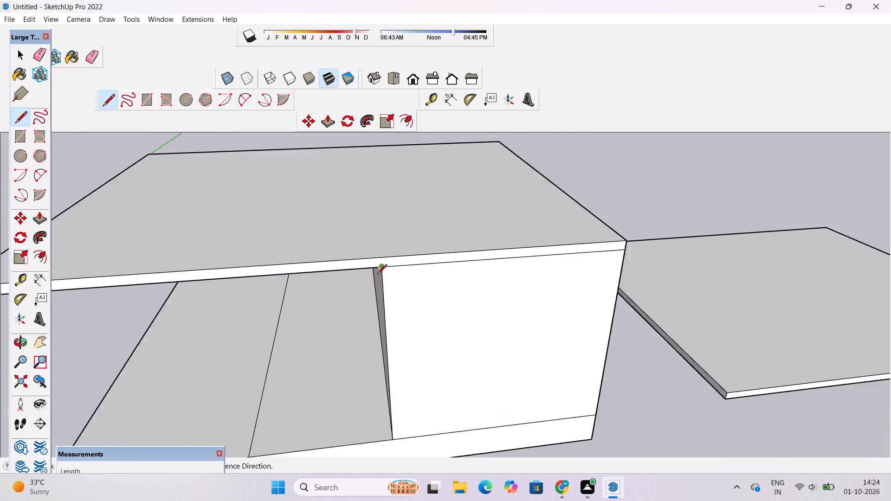
pyautogui.scroll(8, 377, 275)
pyautogui.click(387, 255)
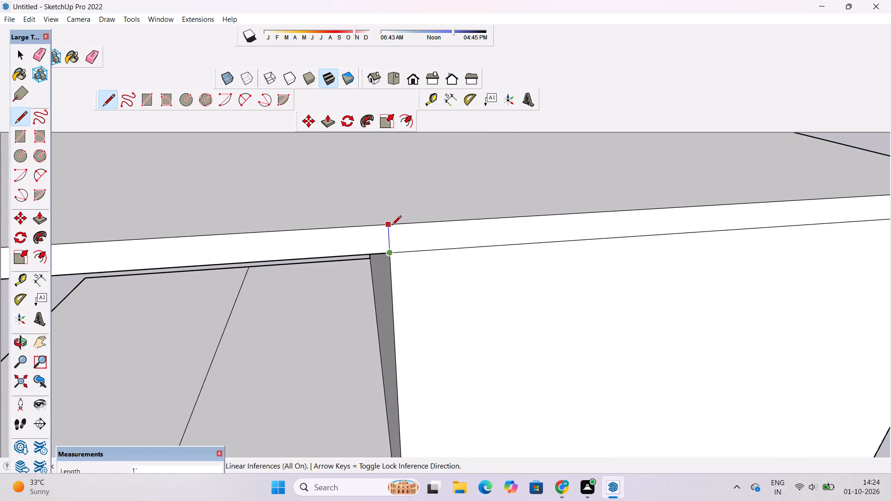
pyautogui.click(392, 225)
pyautogui.press('space')
# Place a guide on the roof plate parallel to its outer side edge, 25' inward, through the top of the short vertical line.
pyautogui.scroll(-6, 393, 236)
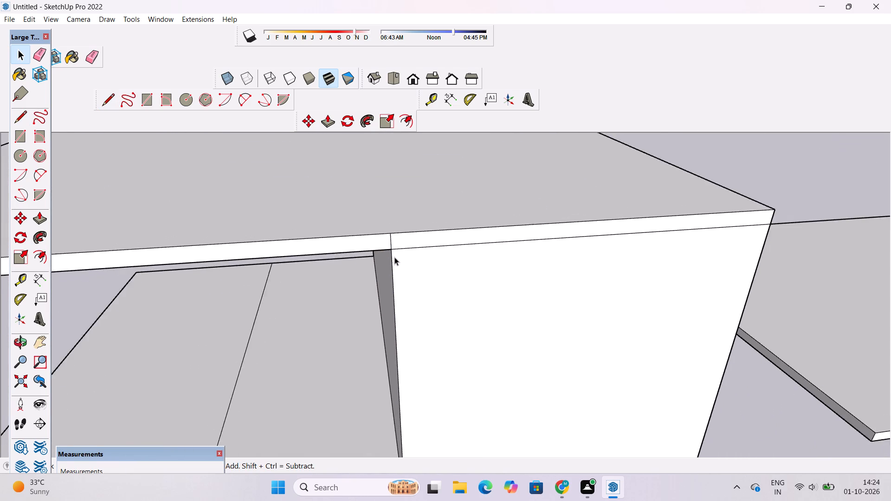
pyautogui.scroll(-13, 394, 257)
pyautogui.press('o')
pyautogui.moveTo(395, 274); pyautogui.dragTo(395, 302)
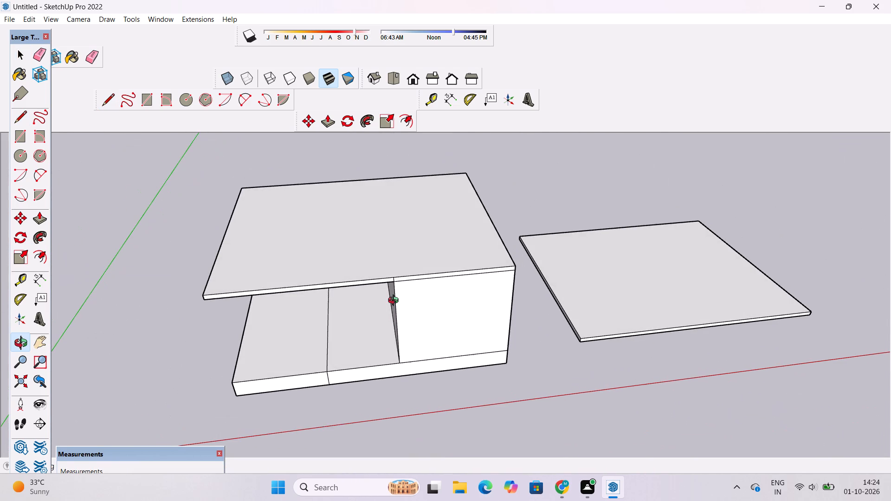
pyautogui.keyDown('shift'); pyautogui.moveTo(395, 297); pyautogui.dragTo(408, 337); pyautogui.keyUp('shift')
pyautogui.moveTo(412, 321); pyautogui.dragTo(410, 328)
pyautogui.keyDown('shift'); pyautogui.moveTo(409, 315); pyautogui.dragTo(414, 321); pyautogui.keyUp('shift')
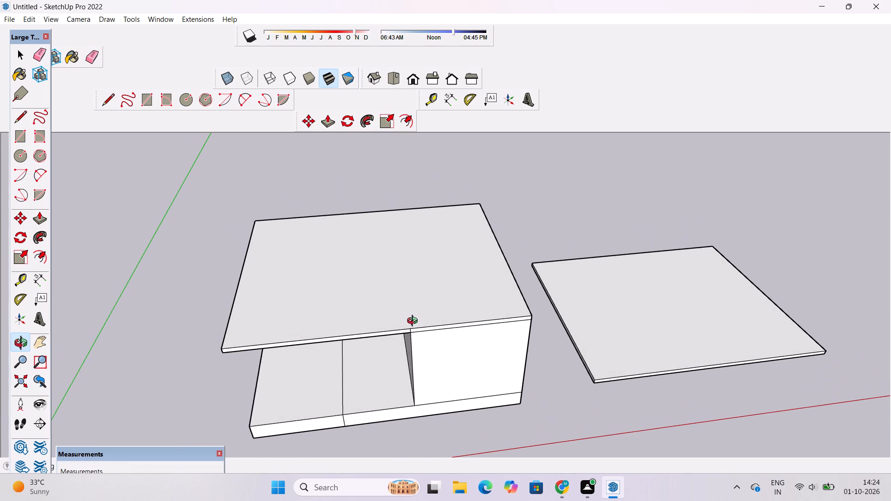
pyautogui.press('t')
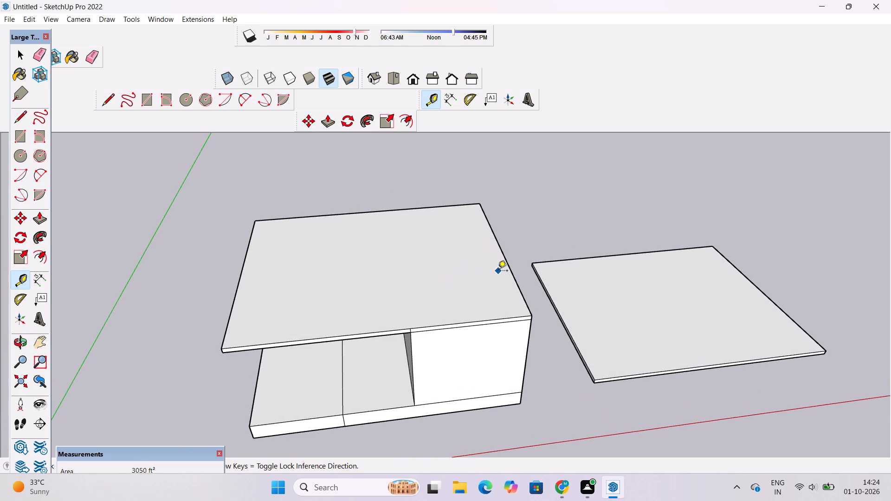
pyautogui.scroll(1, 498, 271)
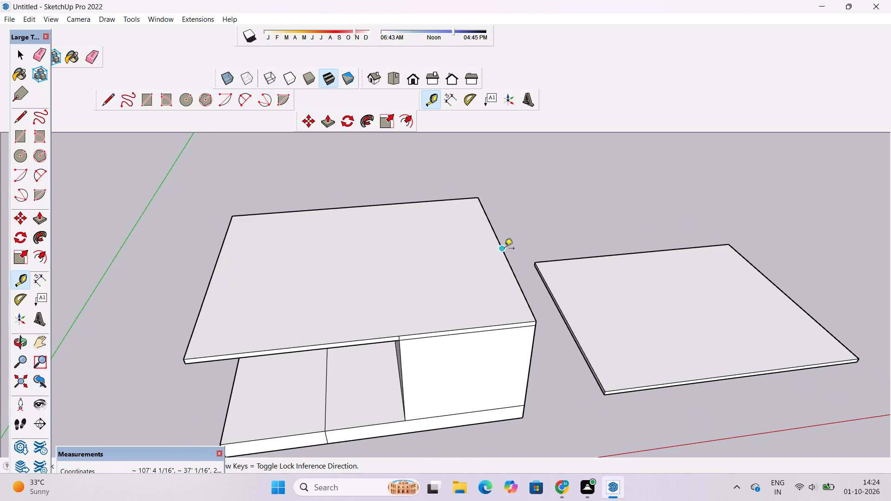
pyautogui.scroll(10, 504, 249)
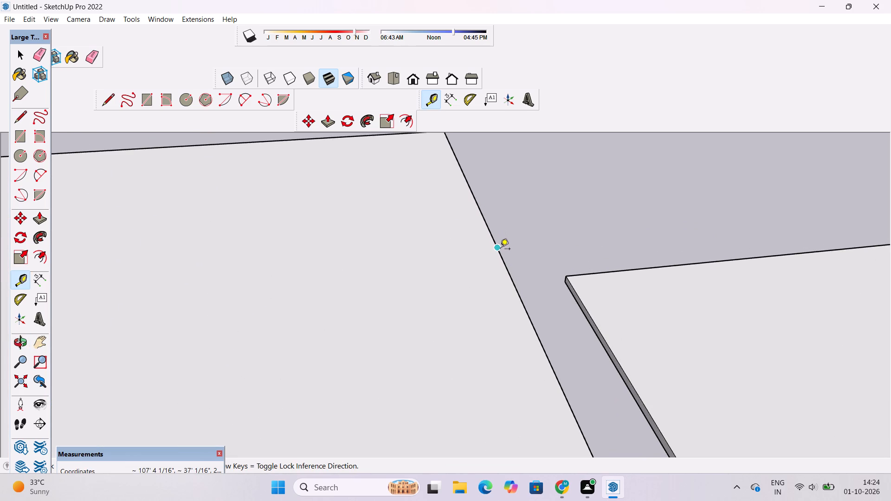
pyautogui.click(500, 250)
pyautogui.scroll(-8, 500, 250)
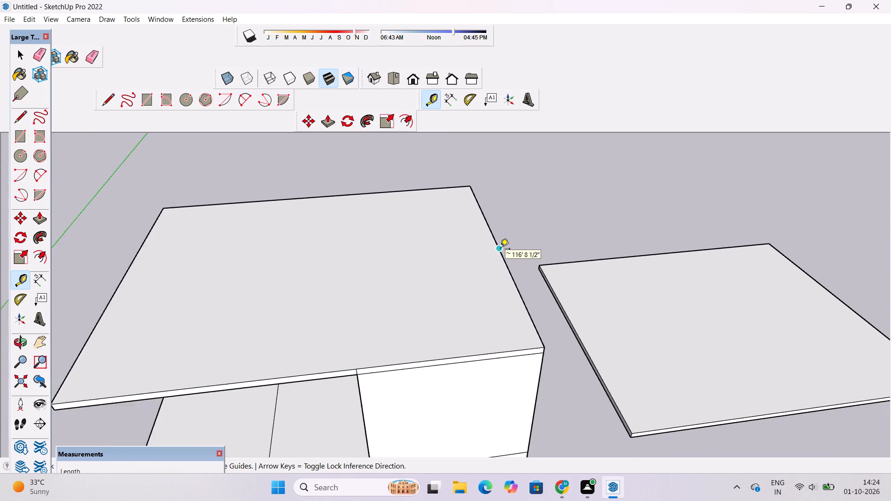
pyautogui.scroll(-2, 500, 250)
pyautogui.scroll(-5, 444, 269)
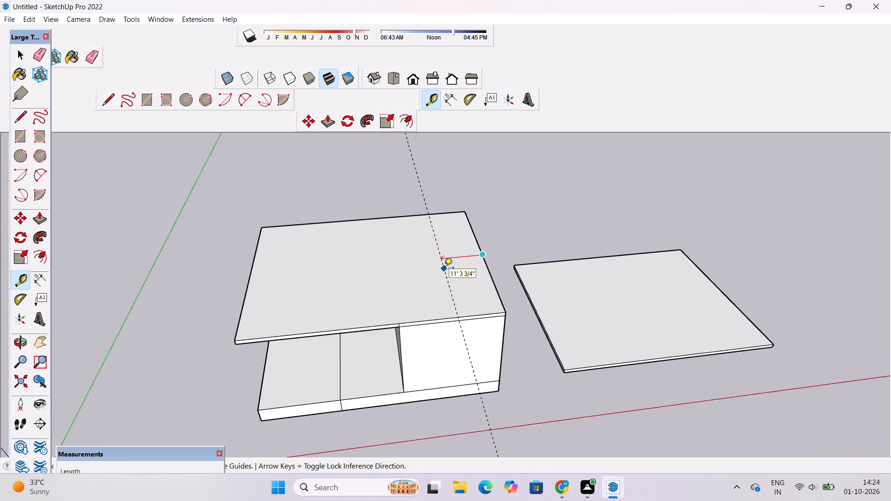
pyautogui.scroll(4, 400, 295)
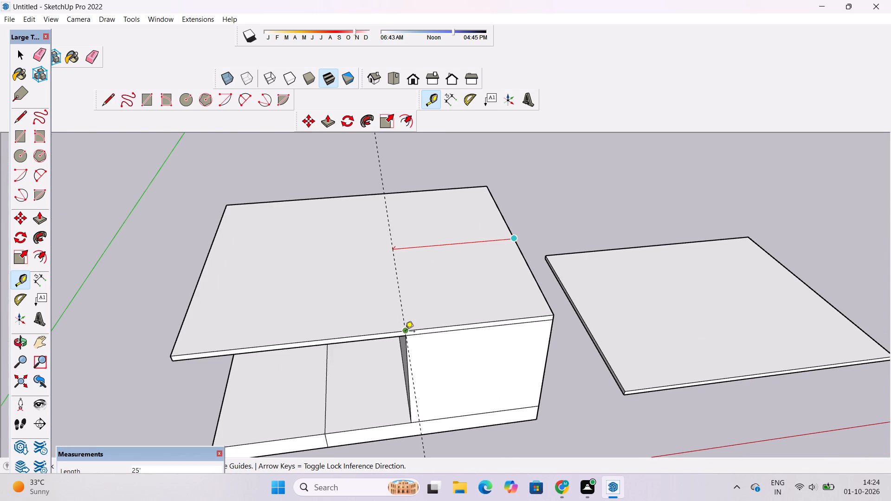
pyautogui.click(405, 332)
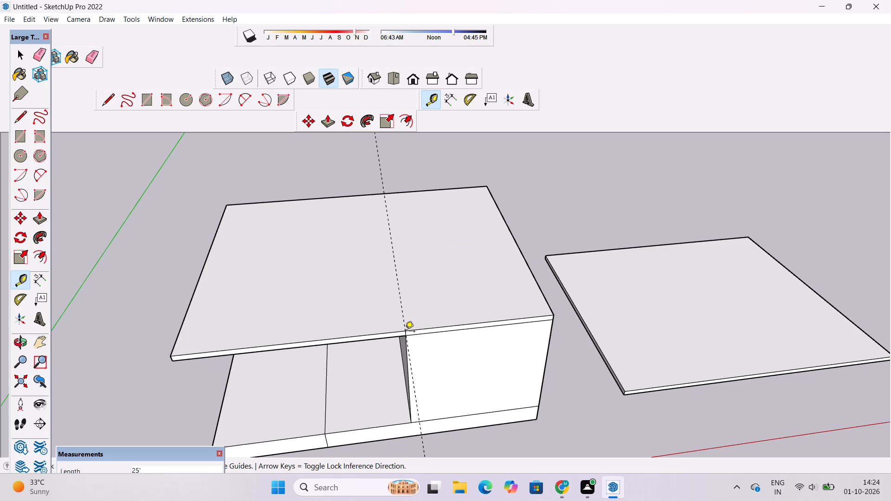
pyautogui.press('space')
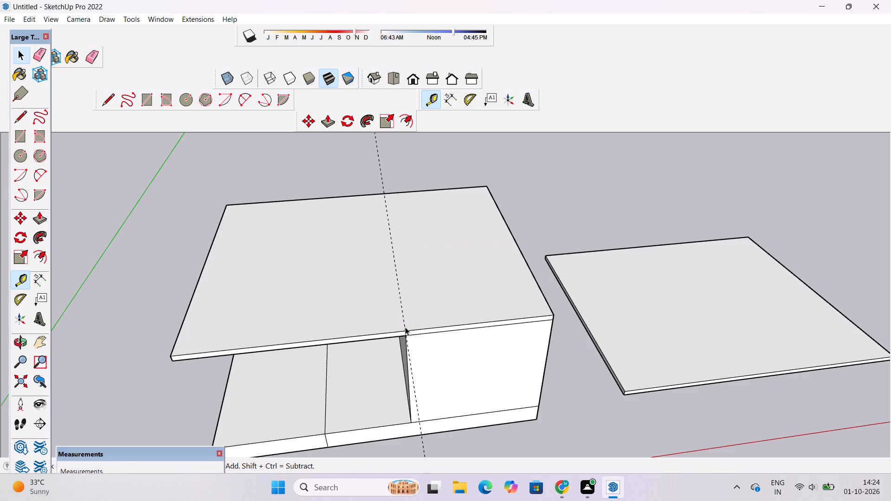
# Draw a 50' line across the roof plate's top along the guide, from the short vertical line to the far edge.
pyautogui.press('l')
pyautogui.scroll(5, 406, 334)
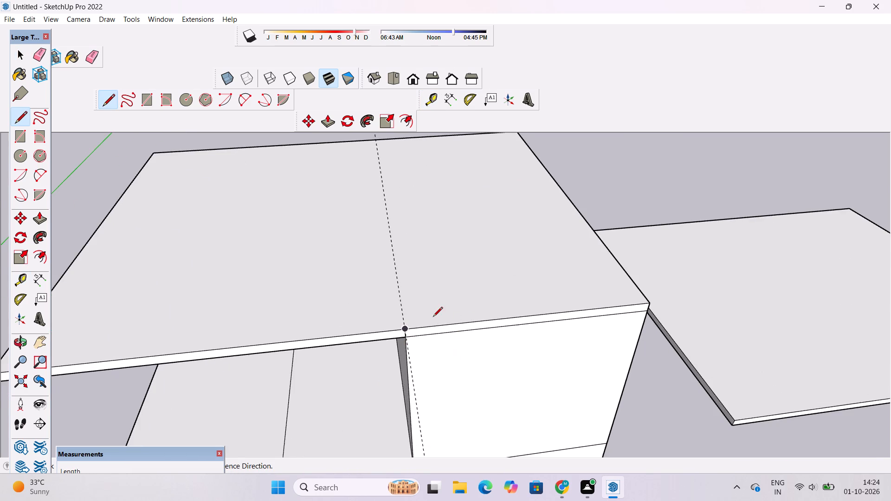
pyautogui.scroll(15, 432, 317)
pyautogui.click(395, 331)
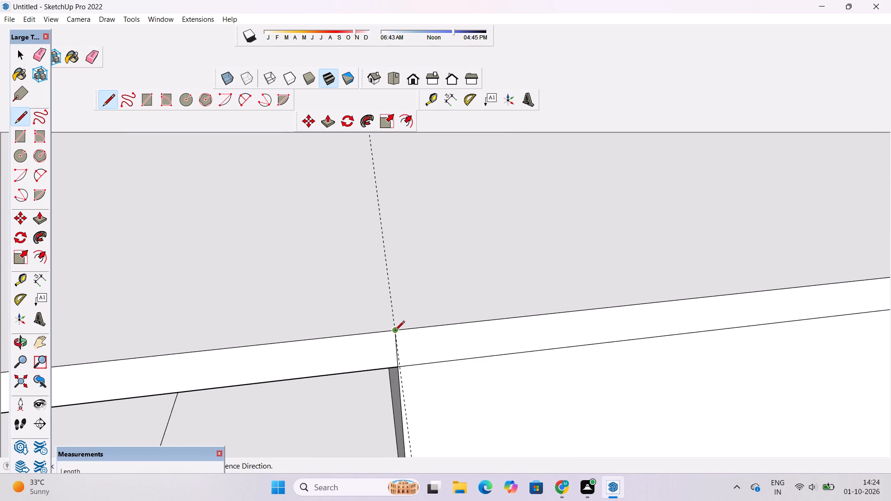
pyautogui.scroll(-5, 395, 331)
pyautogui.scroll(-17, 395, 331)
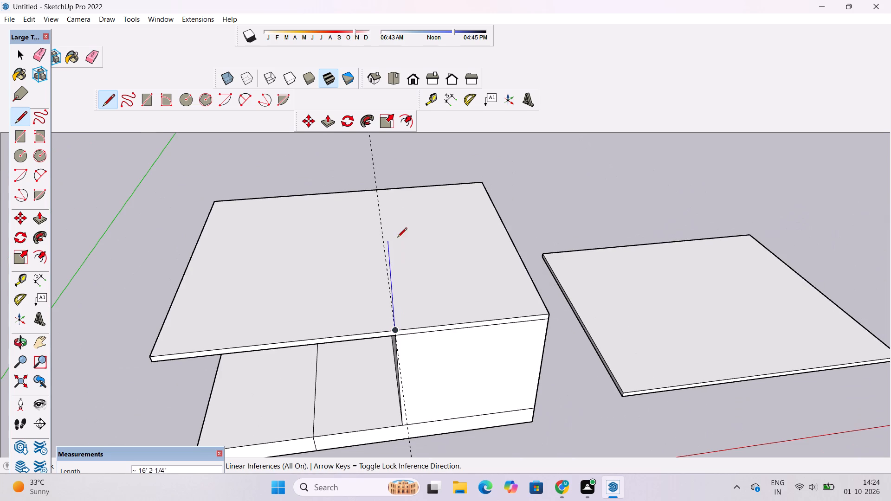
pyautogui.click(374, 191)
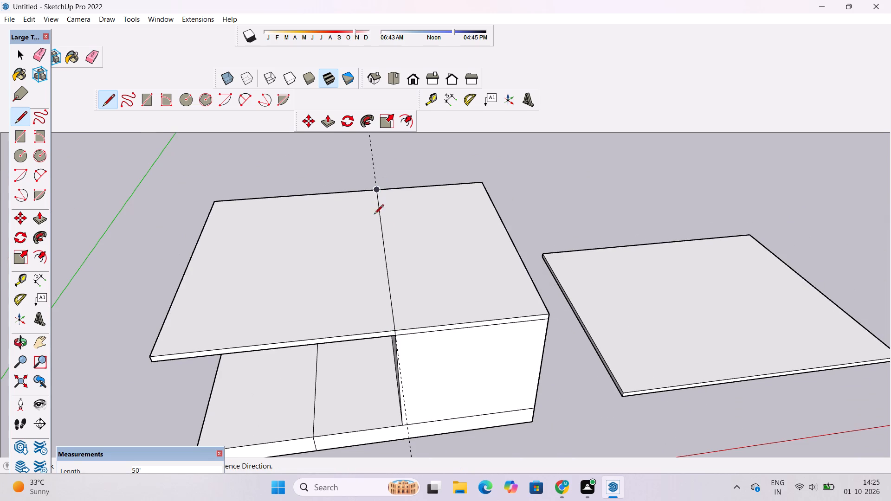
pyautogui.press('space')
# Erase the dashed guide running through the roof plate's dividing line.
pyautogui.write('o')
pyautogui.moveTo(309, 348); pyautogui.dragTo(394, 283)
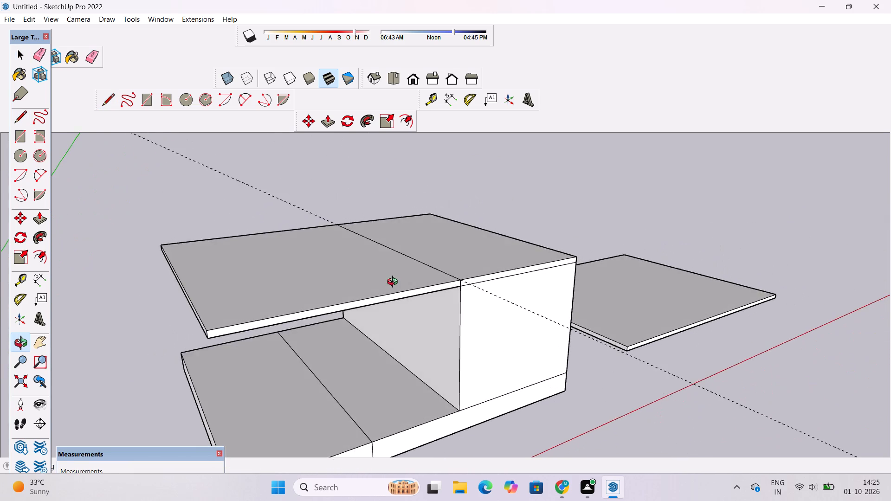
pyautogui.moveTo(394, 283); pyautogui.dragTo(368, 319)
pyautogui.scroll(-2, 420, 291)
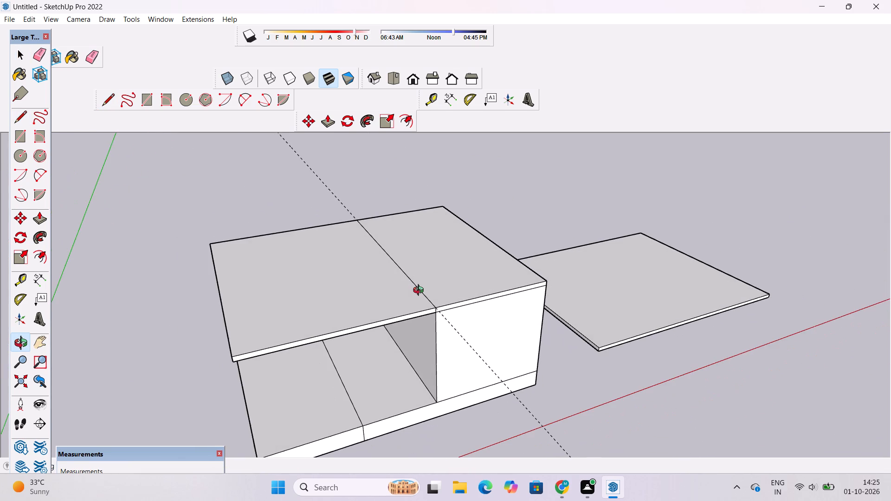
pyautogui.moveTo(420, 291); pyautogui.dragTo(391, 324)
pyautogui.keyDown('shift'); pyautogui.moveTo(391, 323); pyautogui.dragTo(398, 318); pyautogui.keyUp('shift')
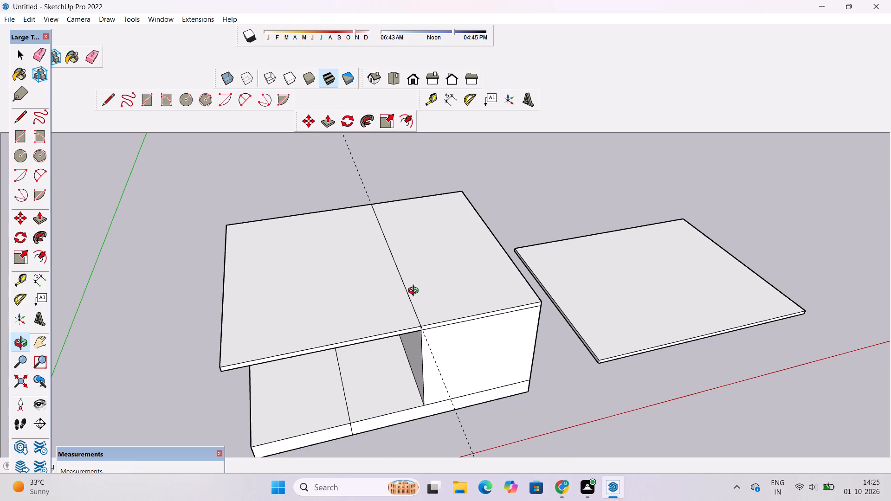
pyautogui.keyDown('shift'); pyautogui.moveTo(449, 274); pyautogui.dragTo(449, 300); pyautogui.keyUp('shift')
pyautogui.moveTo(443, 315); pyautogui.dragTo(445, 297)
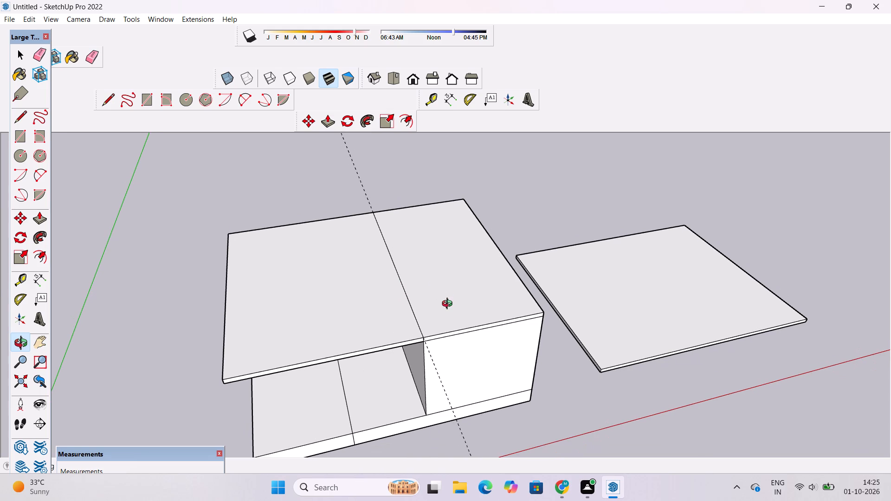
pyautogui.scroll(-4, 449, 305)
pyautogui.keyDown('shift'); pyautogui.moveTo(448, 315); pyautogui.dragTo(446, 310); pyautogui.keyUp('shift')
pyautogui.moveTo(447, 304); pyautogui.dragTo(441, 315)
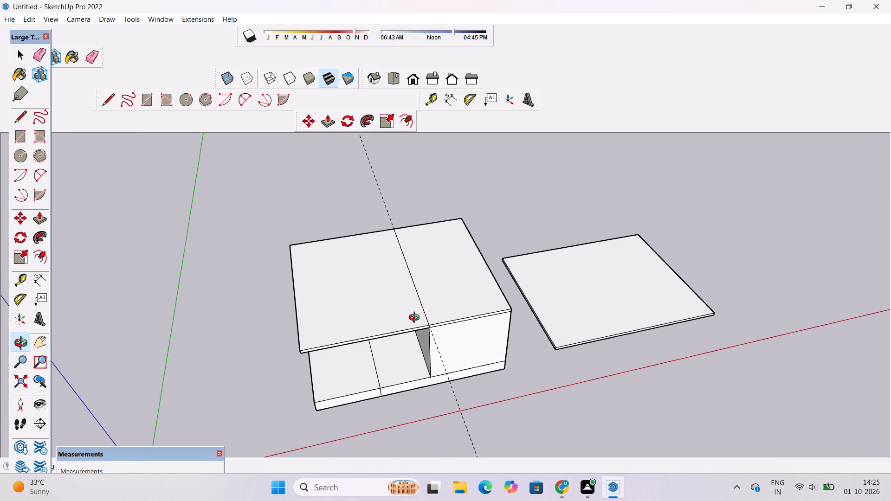
pyautogui.press('e')
pyautogui.moveTo(396, 175); pyautogui.dragTo(376, 195)
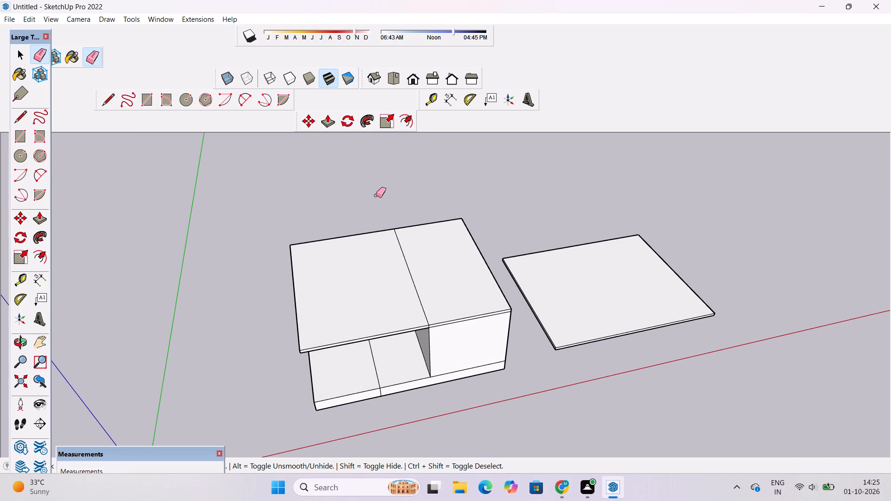
# Examine the divided roof plate and the lower slab sections beneath its overhang.
pyautogui.press('o')
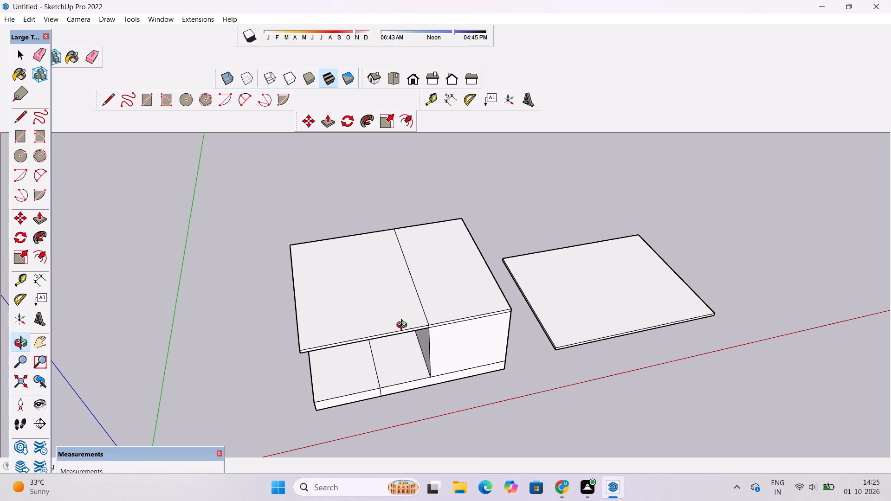
pyautogui.moveTo(396, 336); pyautogui.dragTo(342, 236)
pyautogui.keyDown('shift'); pyautogui.moveTo(343, 218); pyautogui.dragTo(387, 296); pyautogui.keyUp('shift')
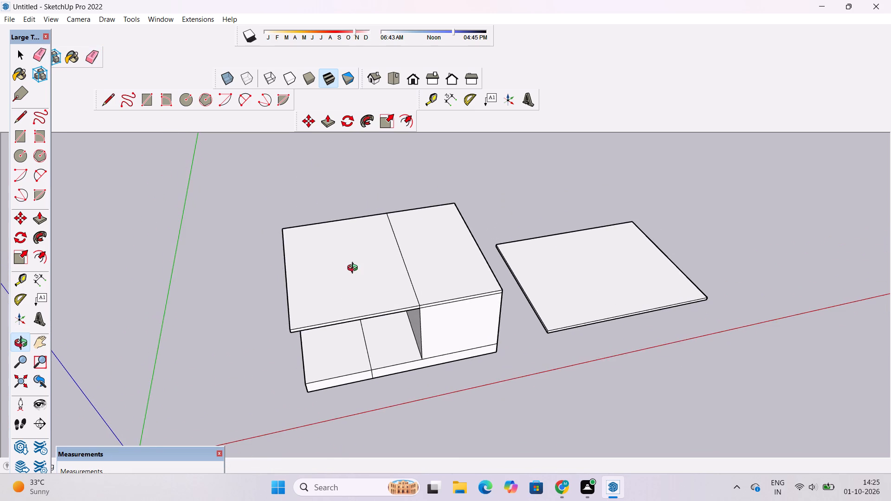
pyautogui.scroll(2, 355, 269)
pyautogui.moveTo(356, 267); pyautogui.dragTo(337, 264)
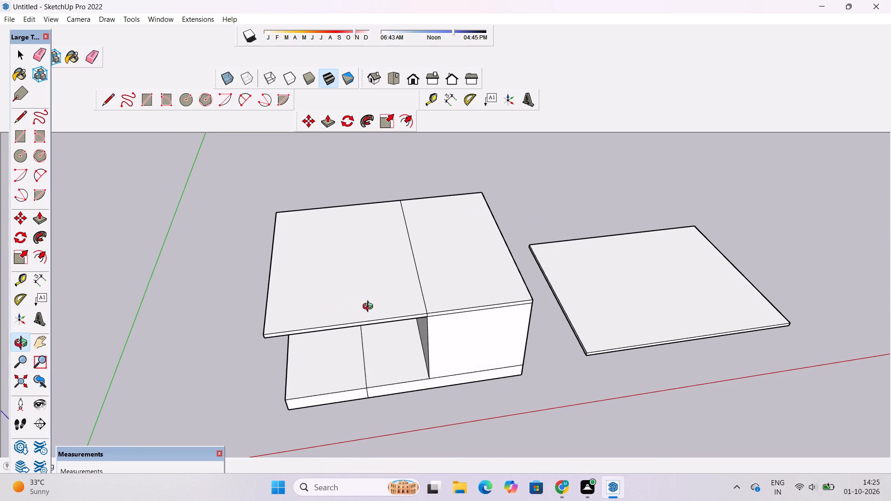
pyautogui.moveTo(370, 307); pyautogui.dragTo(365, 319)
pyautogui.scroll(1, 350, 306)
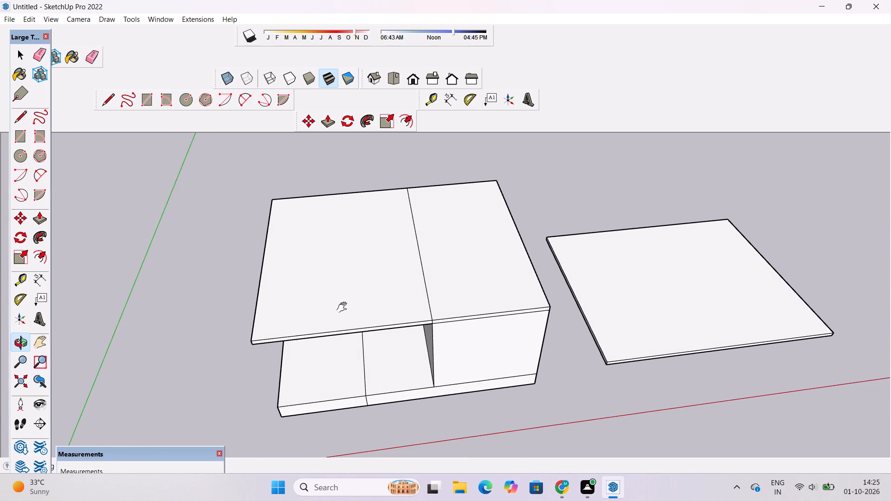
pyautogui.keyDown('shift'); pyautogui.moveTo(343, 309); pyautogui.dragTo(352, 293); pyautogui.keyUp('shift')
pyautogui.moveTo(359, 373); pyautogui.dragTo(393, 433)
pyautogui.moveTo(394, 432); pyautogui.dragTo(405, 384)
# Draw a rectangle about 4' 6" by 3' 10" on the outer lower slab section, cornered at the dividing line's front end.
pyautogui.scroll(5, 404, 373)
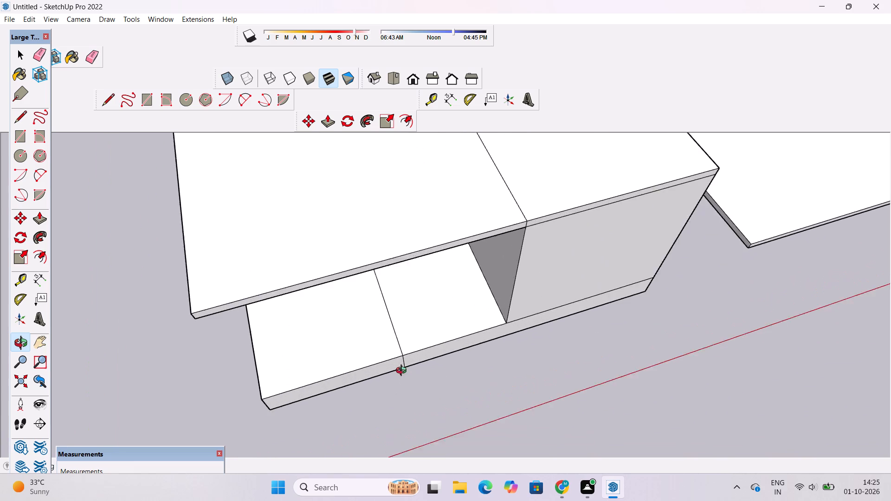
pyautogui.scroll(1, 403, 372)
pyautogui.moveTo(402, 366); pyautogui.dragTo(399, 357)
pyautogui.keyDown('shift'); pyautogui.moveTo(399, 352); pyautogui.dragTo(401, 365); pyautogui.keyUp('shift')
pyautogui.moveTo(401, 373); pyautogui.dragTo(401, 362)
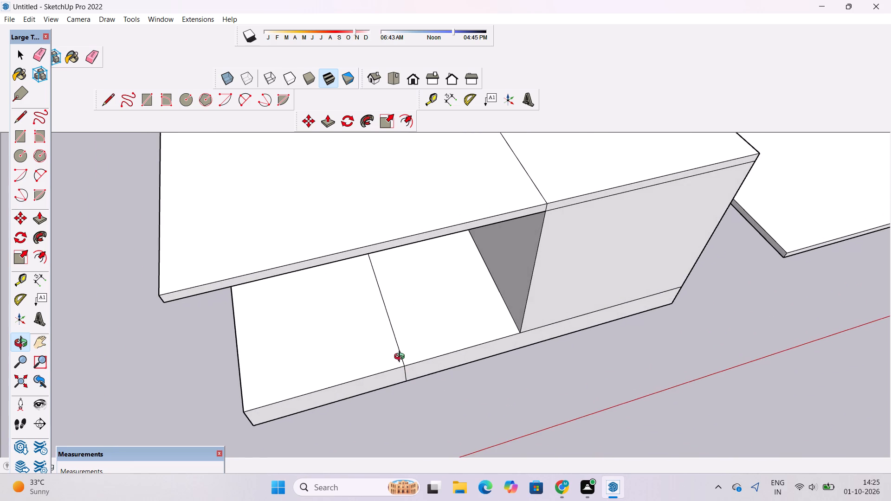
pyautogui.scroll(1, 397, 344)
pyautogui.moveTo(394, 350); pyautogui.dragTo(426, 355)
pyautogui.scroll(3, 424, 358)
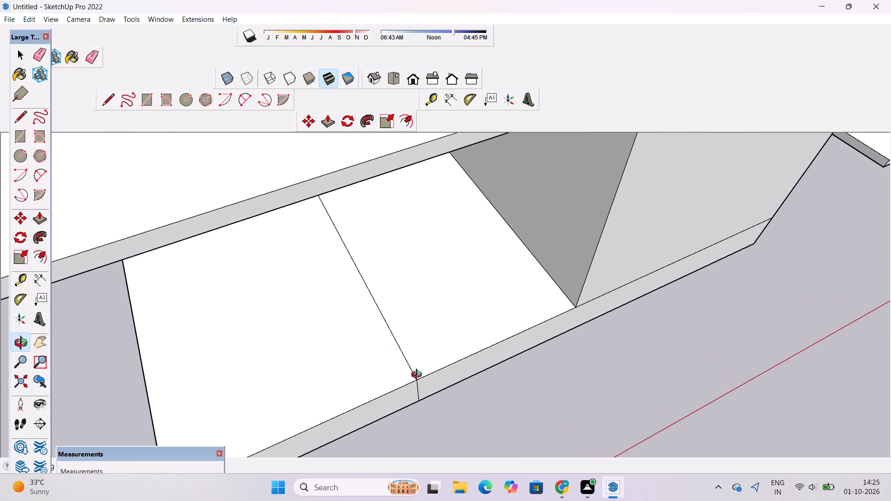
pyautogui.moveTo(418, 377); pyautogui.dragTo(410, 360)
pyautogui.keyDown('shift'); pyautogui.moveTo(410, 360); pyautogui.dragTo(410, 366); pyautogui.keyUp('shift')
pyautogui.scroll(2, 408, 365)
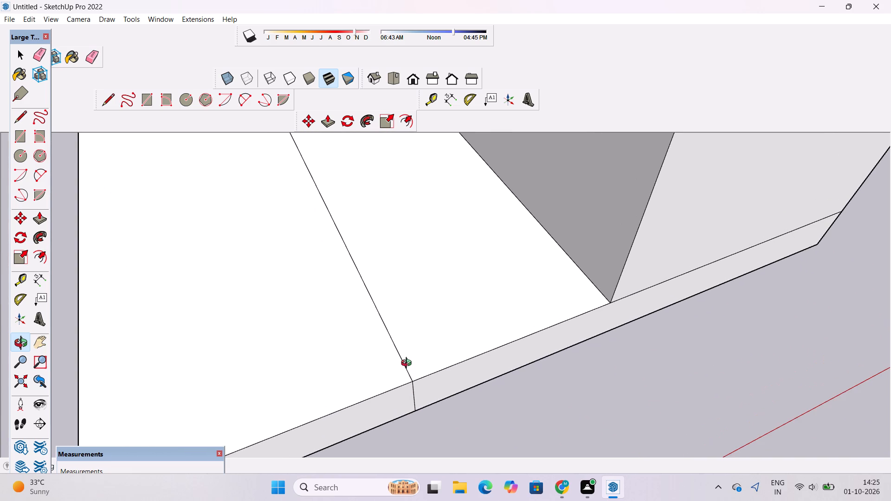
pyautogui.moveTo(408, 366); pyautogui.dragTo(409, 371)
pyautogui.press('r')
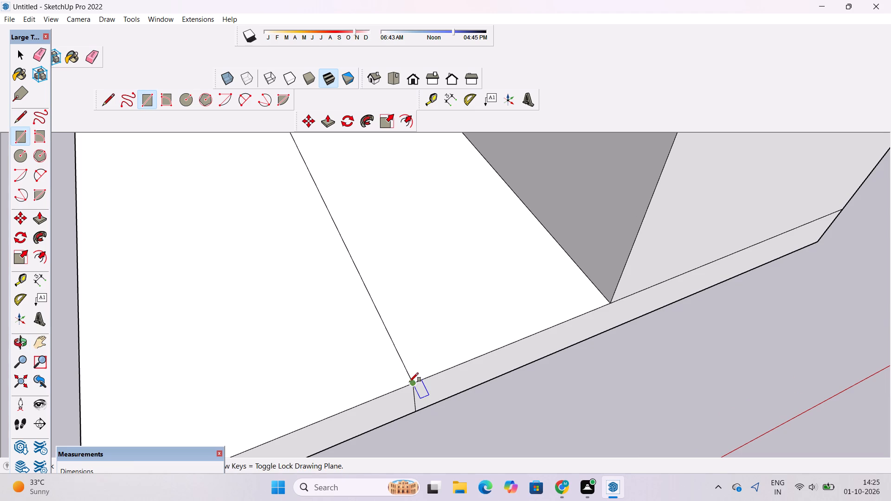
pyautogui.click(412, 383)
pyautogui.scroll(-4, 377, 324)
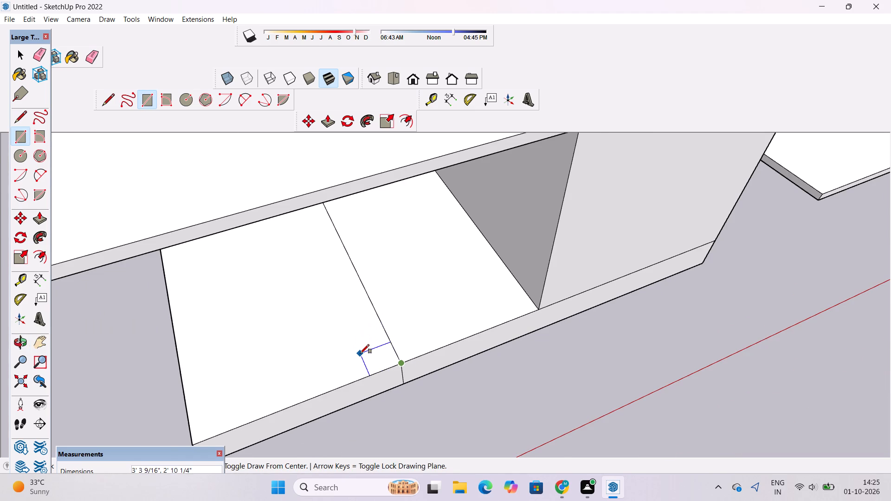
pyautogui.scroll(1, 360, 353)
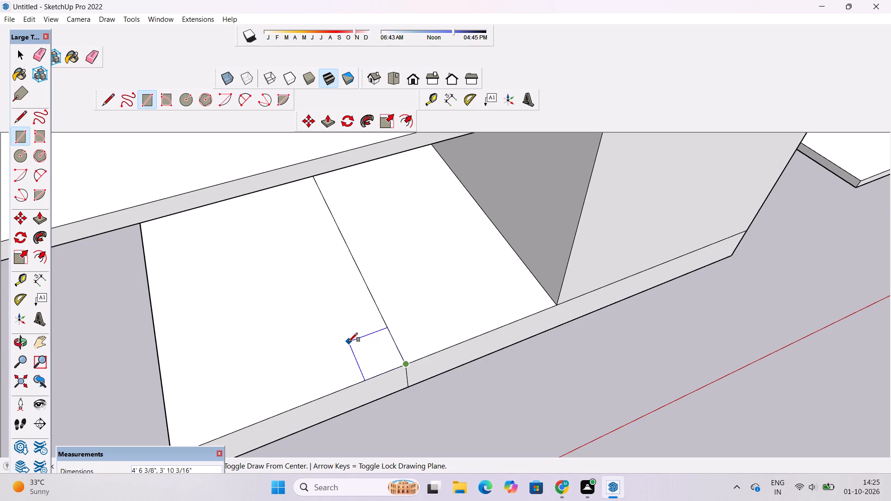
pyautogui.click(348, 342)
pyautogui.press('space')
# Copy the small rectangle along the slab's dividing line to the opposite edge, about 45' 5" away.
pyautogui.write('o')
pyautogui.scroll(-6, 348, 342)
pyautogui.moveTo(325, 360); pyautogui.dragTo(329, 360)
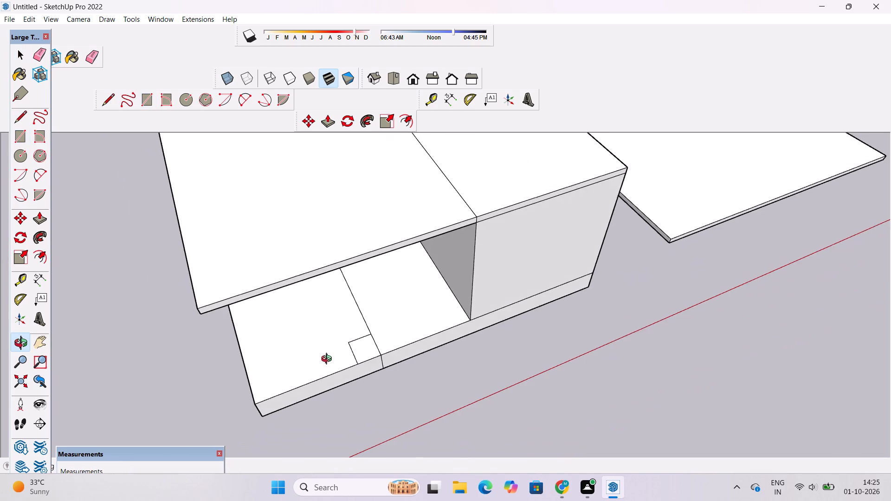
pyautogui.moveTo(329, 360); pyautogui.dragTo(390, 319)
pyautogui.keyDown('shift'); pyautogui.moveTo(314, 319); pyautogui.dragTo(472, 307); pyautogui.keyUp('shift')
pyautogui.scroll(-3, 470, 309)
pyautogui.moveTo(399, 289); pyautogui.dragTo(510, 299)
pyautogui.scroll(3, 414, 298)
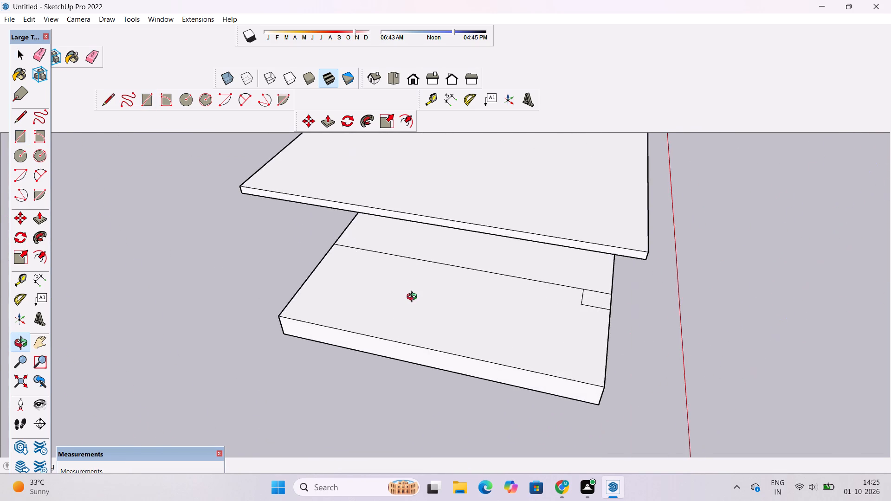
pyautogui.moveTo(397, 308); pyautogui.dragTo(497, 364)
pyautogui.keyDown('shift'); pyautogui.moveTo(510, 341); pyautogui.dragTo(468, 387); pyautogui.keyUp('shift')
pyautogui.moveTo(468, 373); pyautogui.dragTo(468, 324)
pyautogui.scroll(2, 469, 334)
pyautogui.moveTo(469, 334); pyautogui.dragTo(444, 351)
pyautogui.moveTo(443, 351); pyautogui.dragTo(436, 340)
pyautogui.keyDown('shift'); pyautogui.moveTo(436, 340); pyautogui.dragTo(442, 311); pyautogui.keyUp('shift')
pyautogui.moveTo(442, 317); pyautogui.dragTo(425, 330)
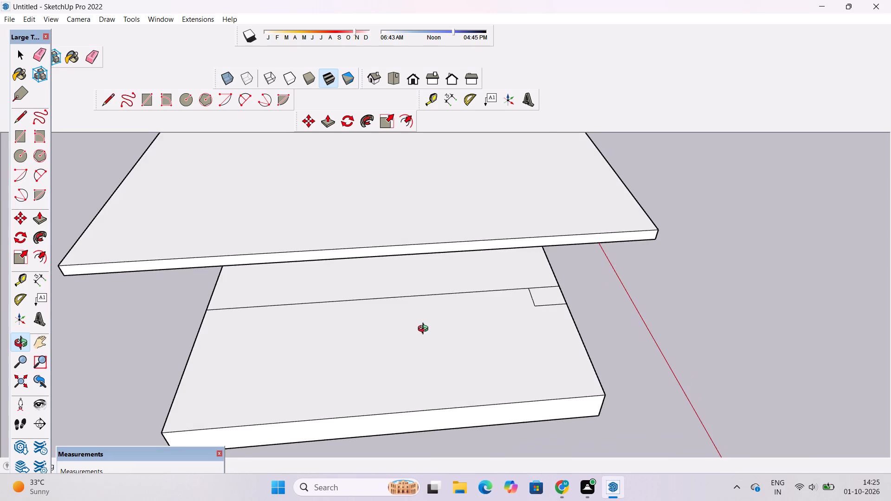
pyautogui.scroll(3, 425, 330)
pyautogui.keyDown('shift'); pyautogui.moveTo(425, 328); pyautogui.dragTo(411, 334); pyautogui.keyUp('shift')
pyautogui.moveTo(411, 340); pyautogui.dragTo(411, 345)
pyautogui.press('space')
pyautogui.tripleClick(575, 297)
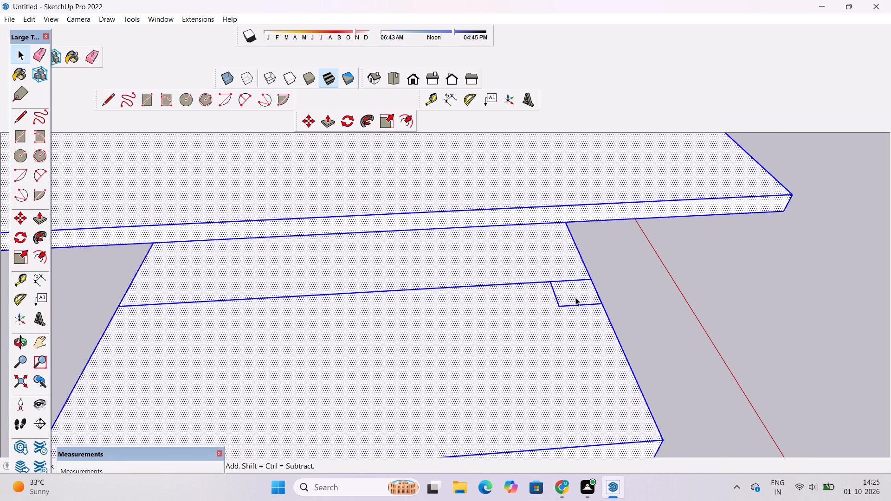
pyautogui.click(686, 285)
pyautogui.doubleClick(582, 292)
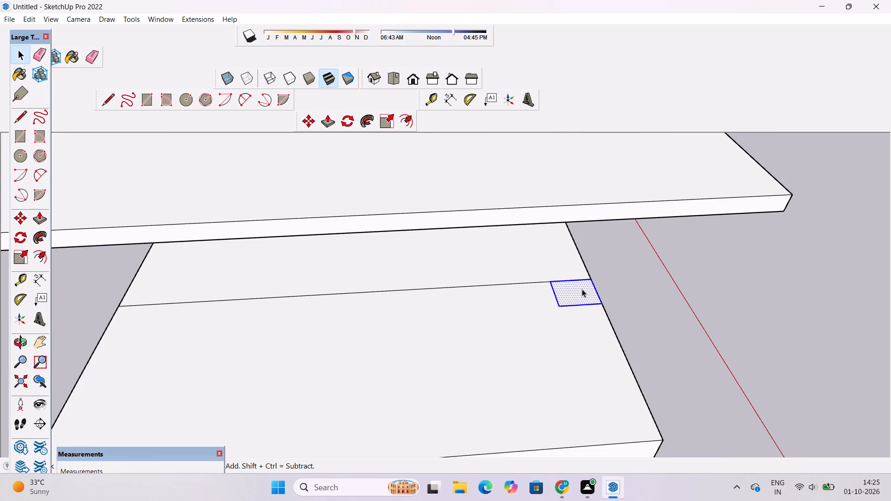
pyautogui.press('m')
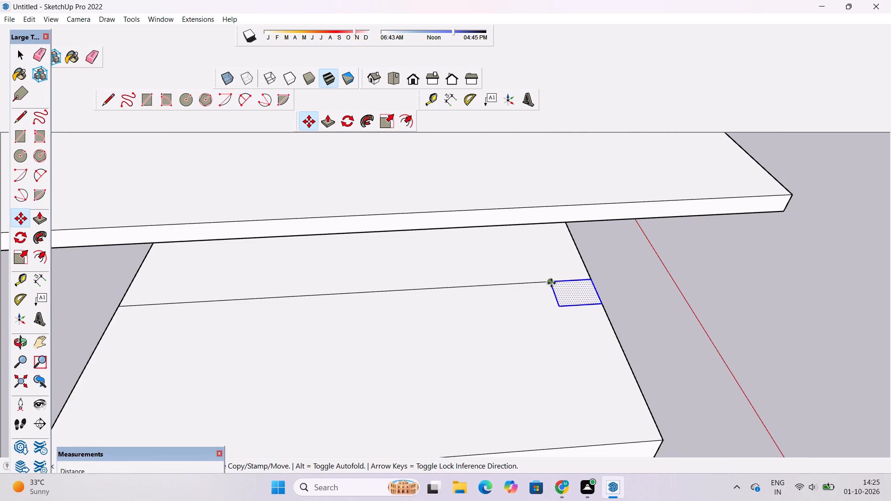
pyautogui.click(551, 283)
pyautogui.scroll(-5, 504, 285)
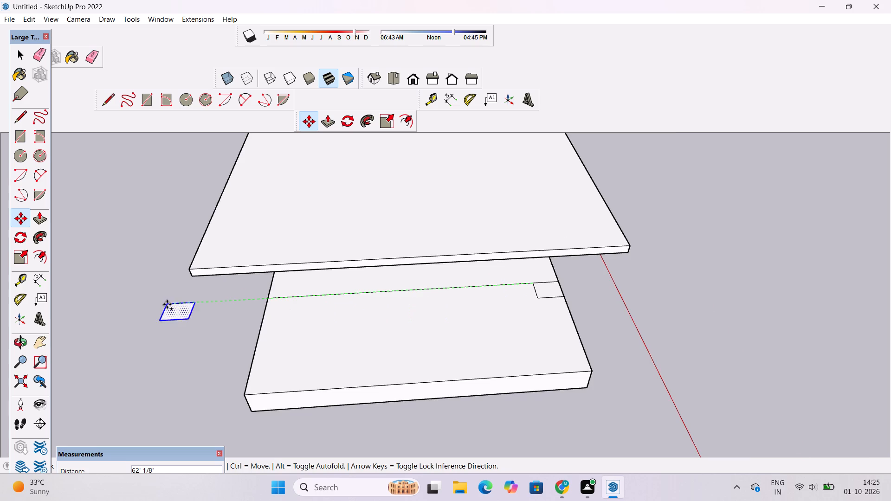
pyautogui.scroll(4, 167, 304)
pyautogui.scroll(5, 241, 306)
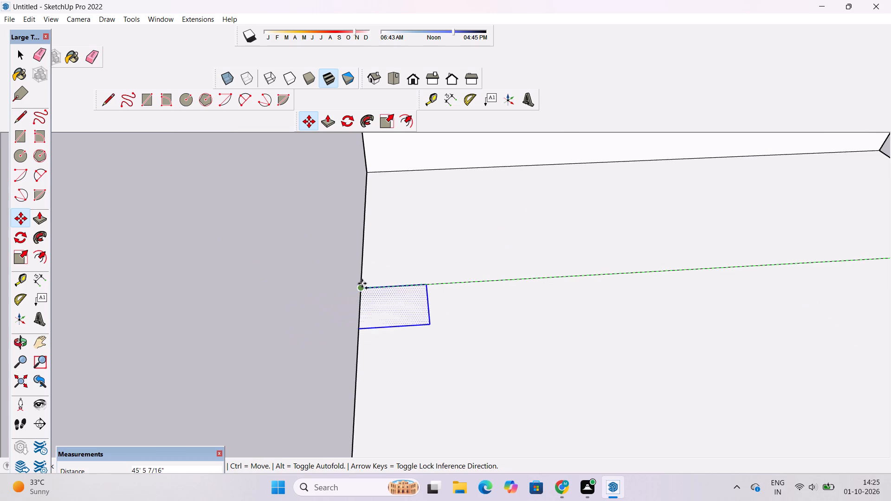
pyautogui.click(362, 283)
pyautogui.press('space')
pyautogui.click(283, 284)
# Examine the two small rectangles on the lower slab and their position beneath the roof overhang from several angles.
pyautogui.press('o')
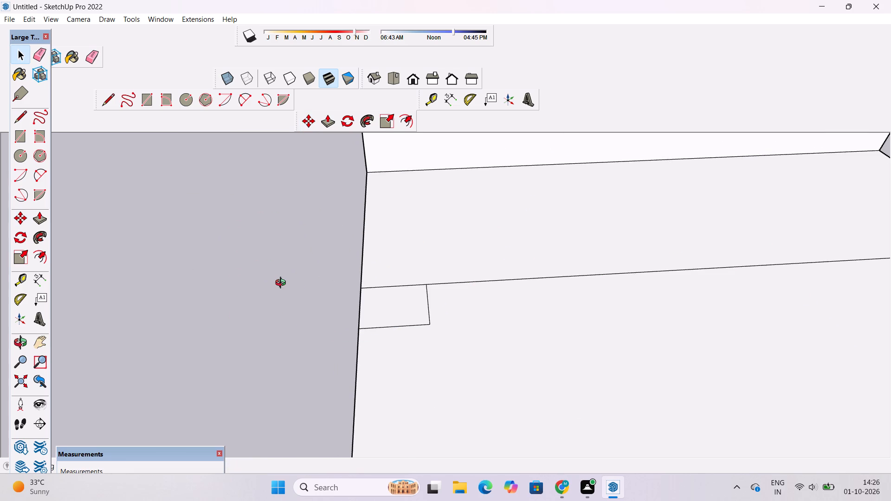
pyautogui.scroll(-9, 283, 284)
pyautogui.keyDown('shift'); pyautogui.moveTo(368, 309); pyautogui.dragTo(349, 313); pyautogui.keyUp('shift')
pyautogui.moveTo(352, 318); pyautogui.dragTo(370, 331)
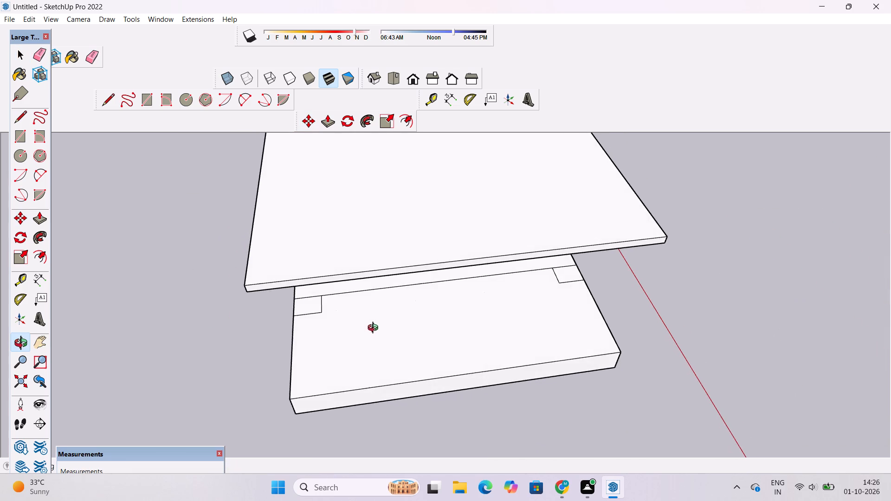
pyautogui.keyDown('shift'); pyautogui.moveTo(377, 323); pyautogui.dragTo(370, 370); pyautogui.keyUp('shift')
pyautogui.moveTo(371, 369); pyautogui.dragTo(243, 317)
pyautogui.scroll(-5, 264, 321)
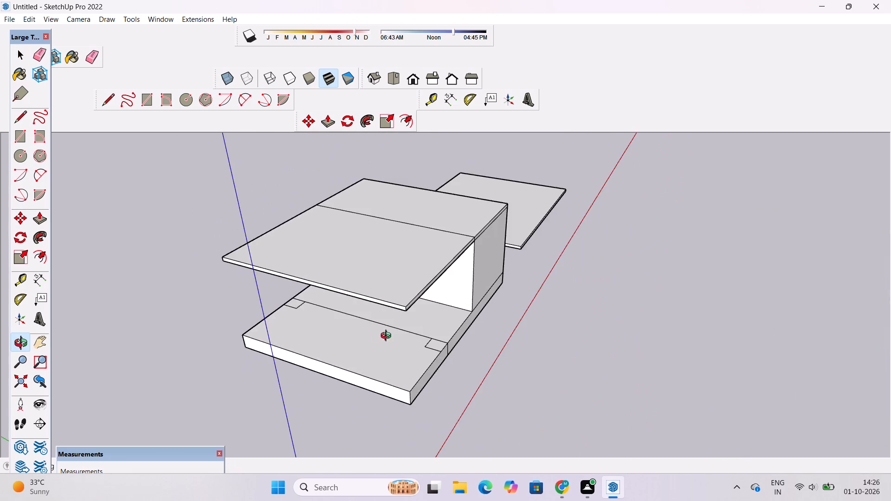
pyautogui.moveTo(388, 337); pyautogui.dragTo(261, 338)
pyautogui.keyDown('shift'); pyautogui.moveTo(265, 330); pyautogui.dragTo(303, 366); pyautogui.keyUp('shift')
pyautogui.moveTo(303, 366); pyautogui.dragTo(270, 356)
pyautogui.scroll(4, 273, 347)
pyautogui.moveTo(298, 351); pyautogui.dragTo(287, 348)
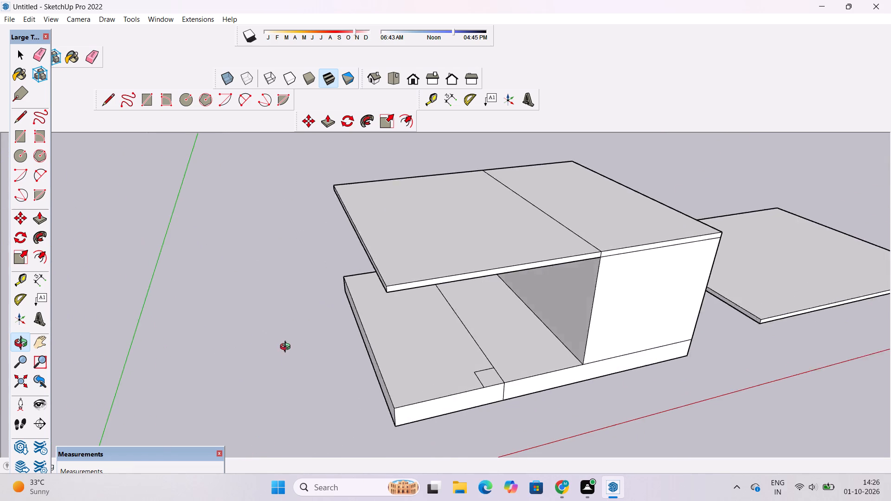
pyautogui.moveTo(287, 348); pyautogui.dragTo(267, 329)
pyautogui.keyDown('shift'); pyautogui.moveTo(361, 368); pyautogui.dragTo(358, 293); pyautogui.keyUp('shift')
pyautogui.moveTo(525, 281); pyautogui.dragTo(512, 343)
pyautogui.scroll(3, 452, 330)
pyautogui.keyDown('shift'); pyautogui.moveTo(452, 329); pyautogui.dragTo(422, 353); pyautogui.keyUp('shift')
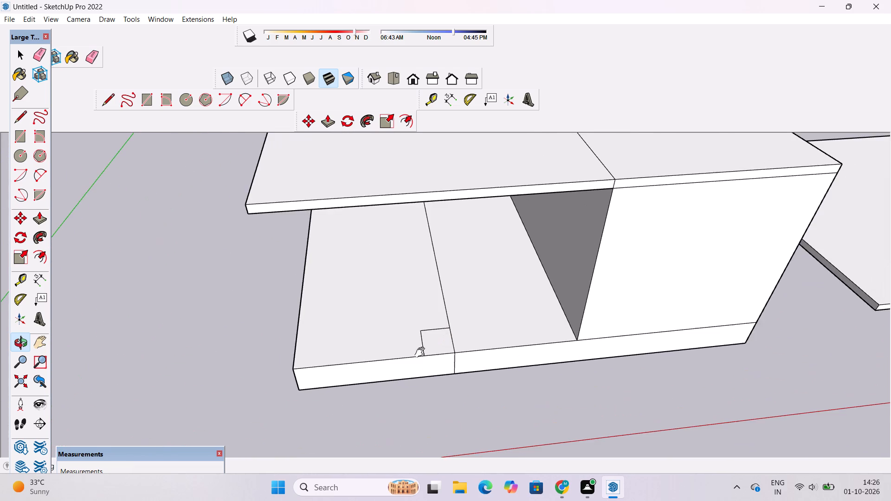
pyautogui.scroll(1, 426, 348)
pyautogui.moveTo(429, 345); pyautogui.dragTo(433, 365)
pyautogui.scroll(-2, 434, 363)
pyautogui.keyDown('shift'); pyautogui.moveTo(445, 351); pyautogui.dragTo(422, 358); pyautogui.keyUp('shift')
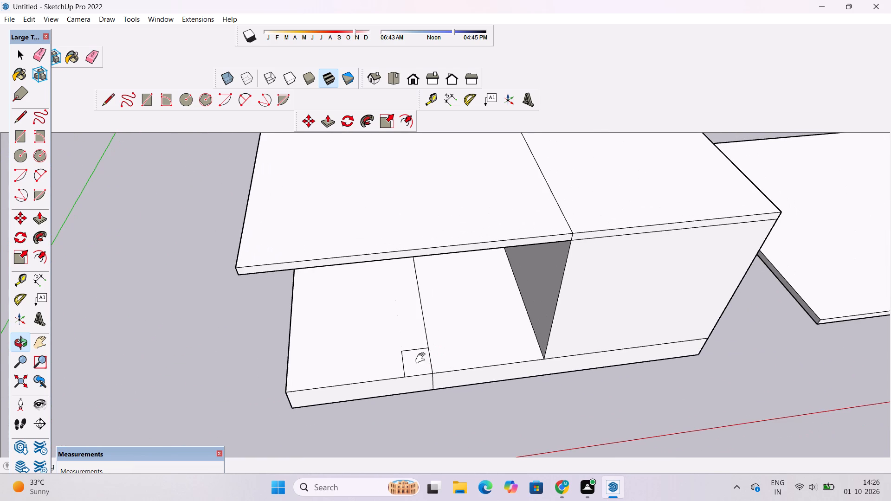
# Push/Pull the small rectangle on the slab edge facing the red axis up 22' to the roof overhang's underside.
pyautogui.keyDown('shift'); pyautogui.moveTo(422, 358); pyautogui.dragTo(428, 400); pyautogui.keyUp('shift')
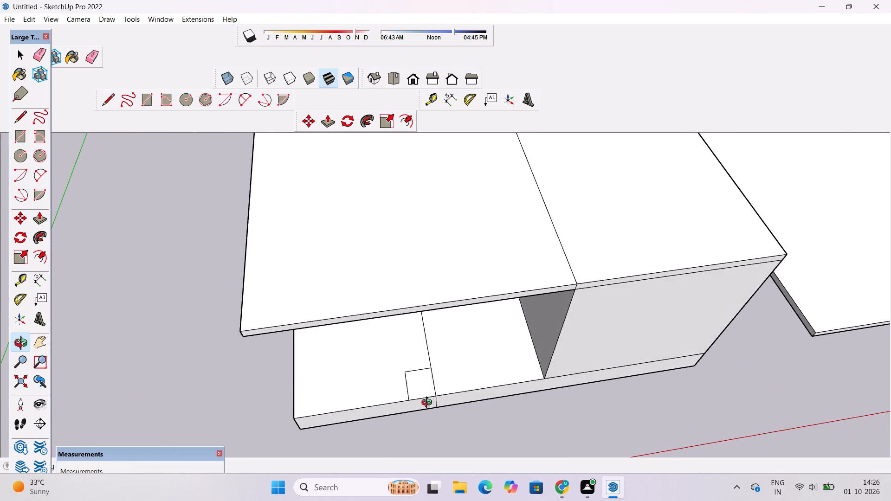
pyautogui.moveTo(429, 404); pyautogui.dragTo(445, 314)
pyautogui.moveTo(413, 365); pyautogui.dragTo(457, 360)
pyautogui.scroll(2, 474, 351)
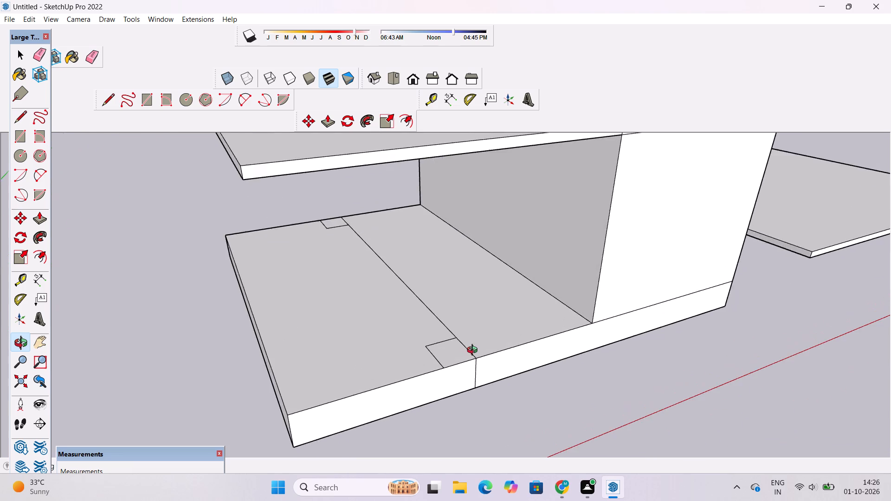
pyautogui.scroll(1, 474, 351)
pyautogui.keyDown('shift'); pyautogui.moveTo(460, 356); pyautogui.dragTo(495, 358); pyautogui.keyUp('shift')
pyautogui.press('p')
pyautogui.scroll(-4, 435, 356)
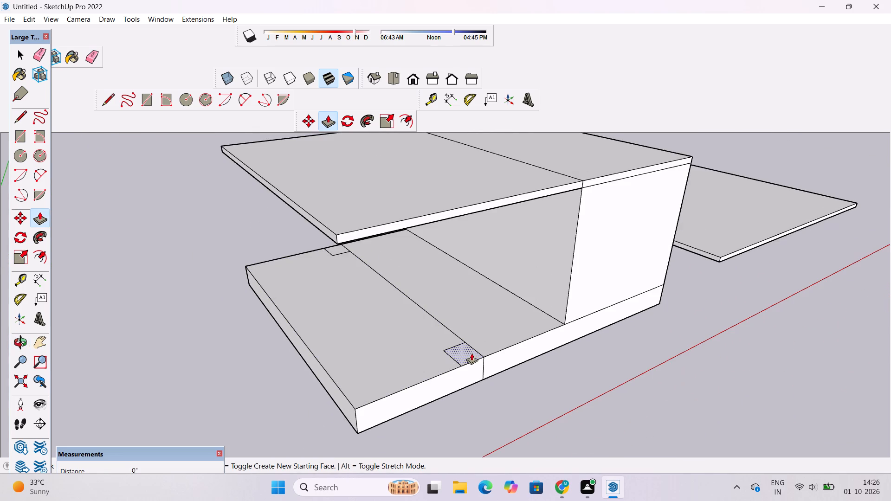
pyautogui.click(471, 353)
pyautogui.scroll(-3, 471, 342)
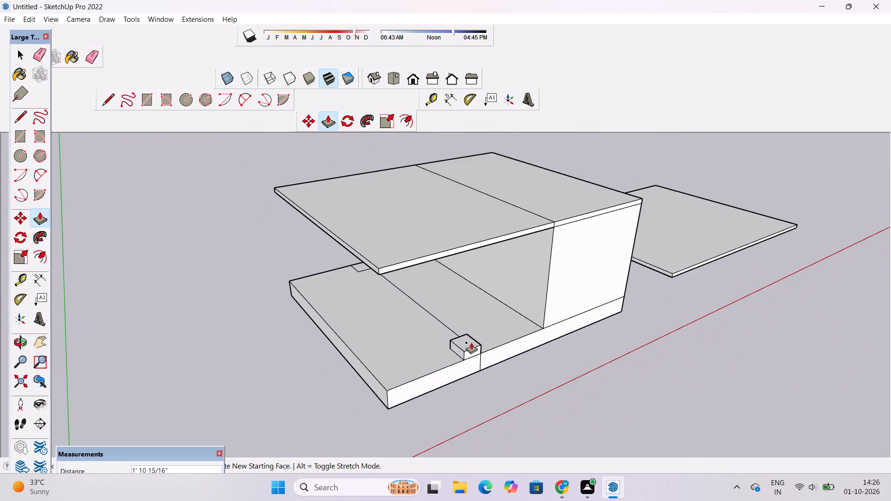
pyautogui.scroll(3, 471, 342)
pyautogui.scroll(6, 437, 223)
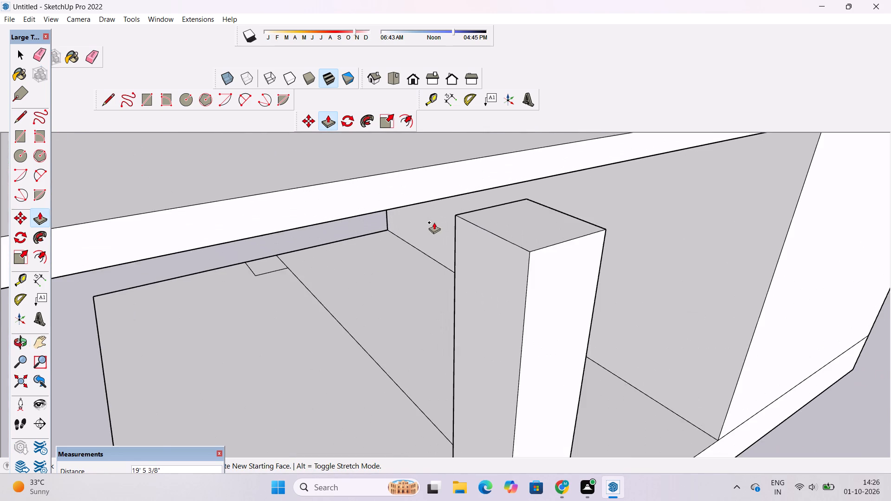
pyautogui.scroll(-2, 433, 223)
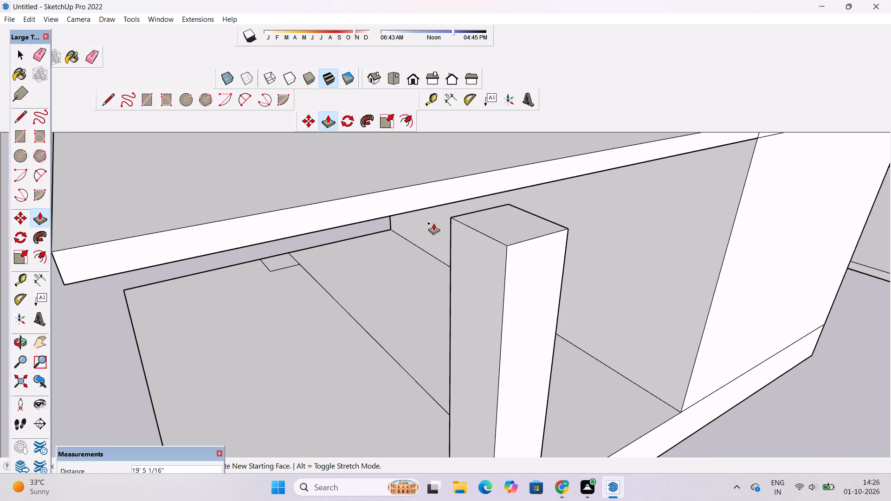
pyautogui.scroll(-3, 433, 223)
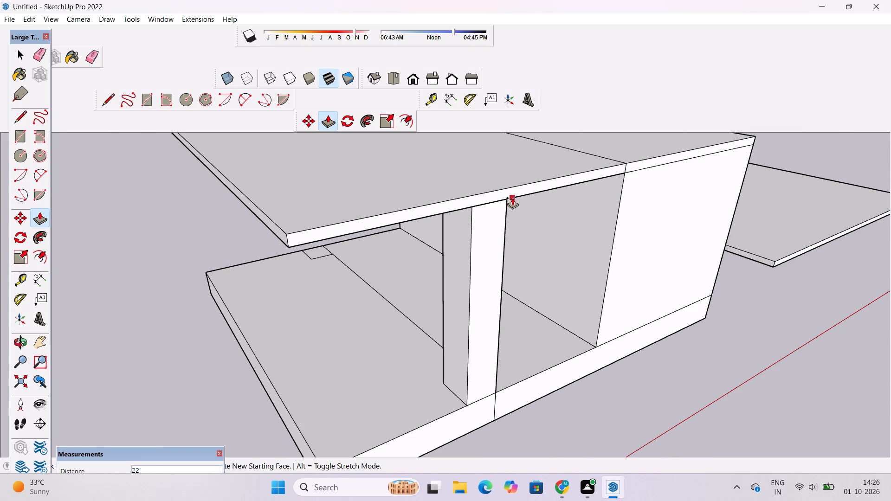
pyautogui.click(512, 198)
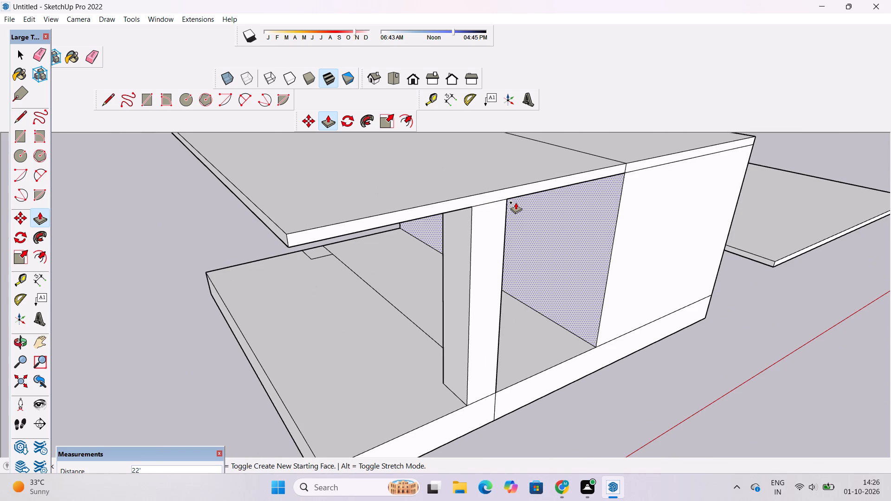
# Push/Pull the matching rectangle at the opposite end of the dividing line up to the roof overhang's underside as a second column.
pyautogui.press('o')
pyautogui.scroll(-5, 515, 207)
pyautogui.moveTo(396, 274); pyautogui.dragTo(697, 260)
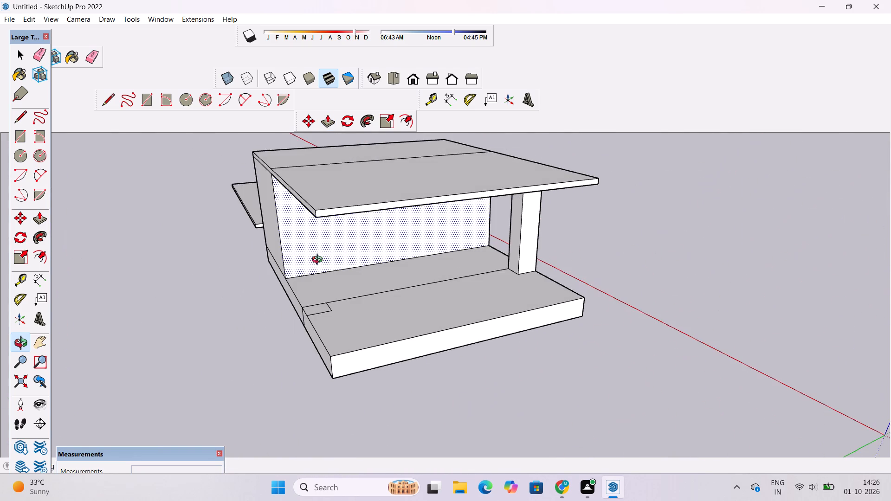
pyautogui.moveTo(300, 260); pyautogui.dragTo(519, 327)
pyautogui.moveTo(501, 351); pyautogui.dragTo(488, 331)
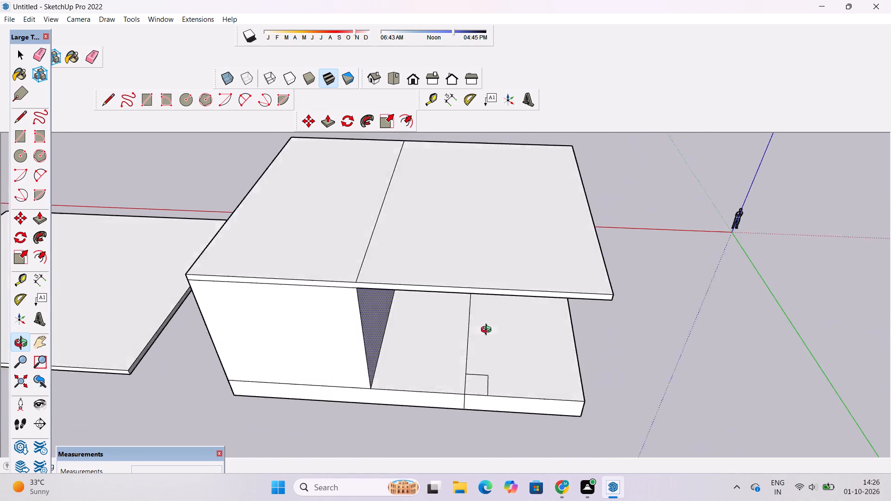
pyautogui.moveTo(488, 331); pyautogui.dragTo(429, 308)
pyautogui.moveTo(470, 326); pyautogui.dragTo(420, 316)
pyautogui.keyDown('shift'); pyautogui.moveTo(417, 316); pyautogui.dragTo(437, 297); pyautogui.keyUp('shift')
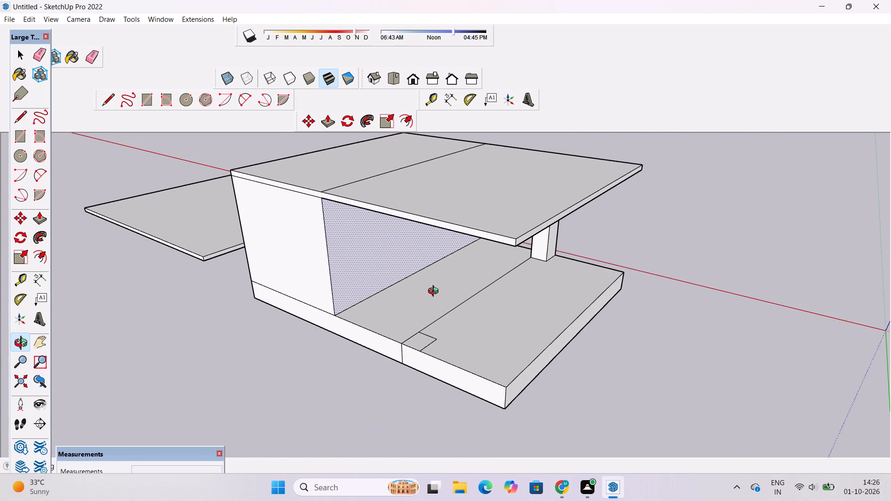
pyautogui.moveTo(444, 295); pyautogui.dragTo(396, 293)
pyautogui.moveTo(387, 349); pyautogui.dragTo(548, 325)
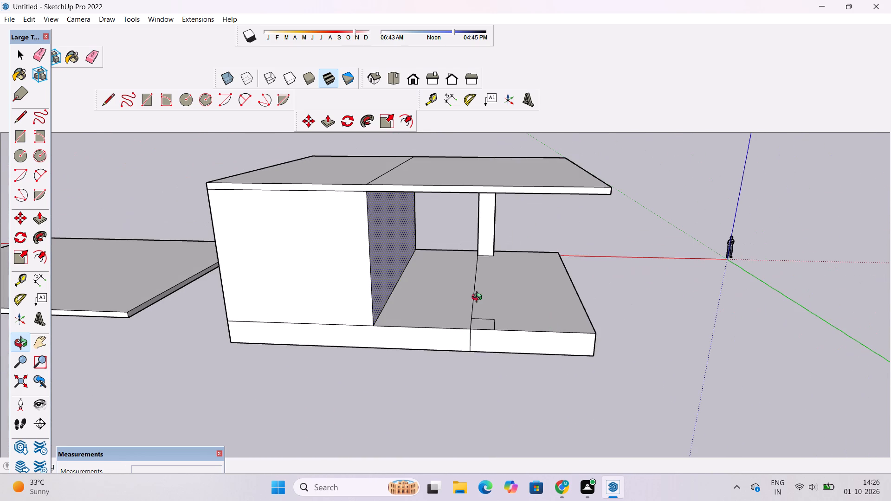
pyautogui.moveTo(436, 309); pyautogui.dragTo(481, 341)
pyautogui.keyDown('shift'); pyautogui.moveTo(487, 328); pyautogui.dragTo(412, 328); pyautogui.keyUp('shift')
pyautogui.scroll(5, 411, 327)
pyautogui.moveTo(419, 340); pyautogui.dragTo(493, 381)
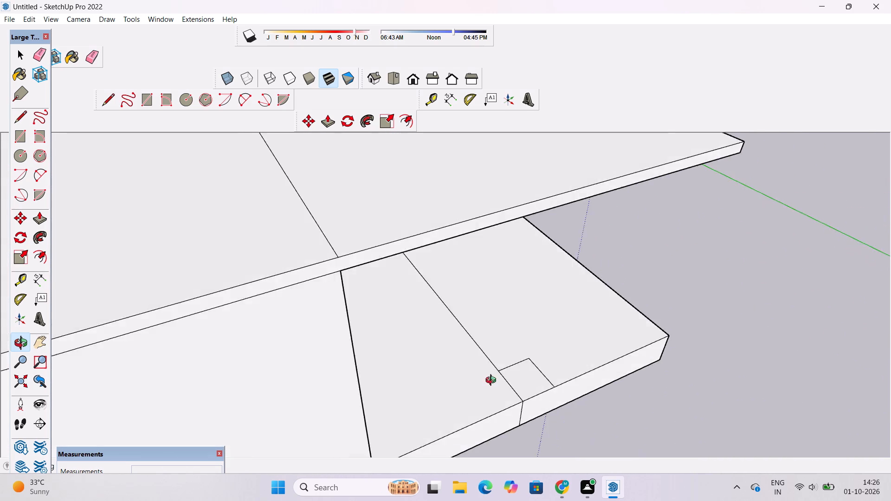
pyautogui.moveTo(493, 381); pyautogui.dragTo(421, 351)
pyautogui.press('p')
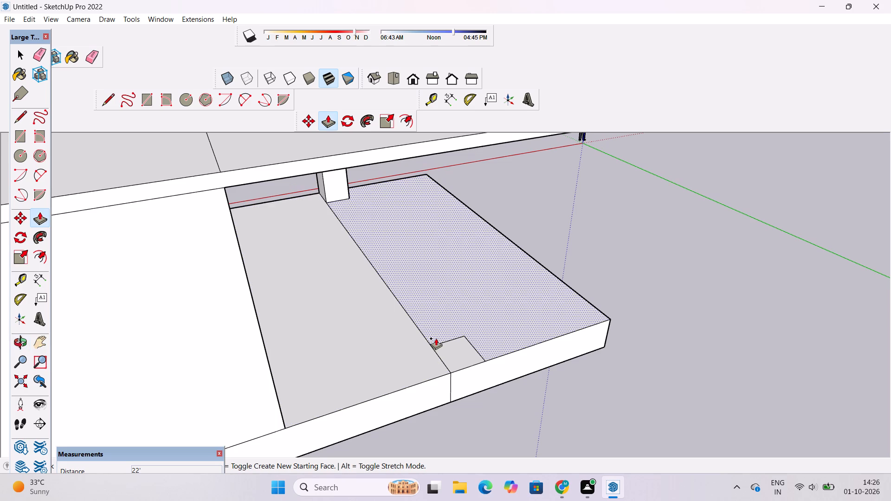
pyautogui.scroll(1, 430, 353)
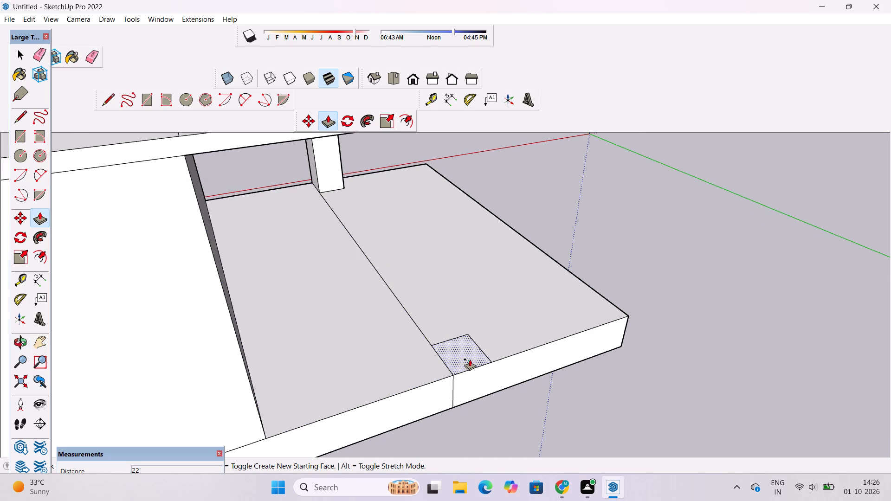
pyautogui.click(470, 359)
pyautogui.scroll(-8, 469, 322)
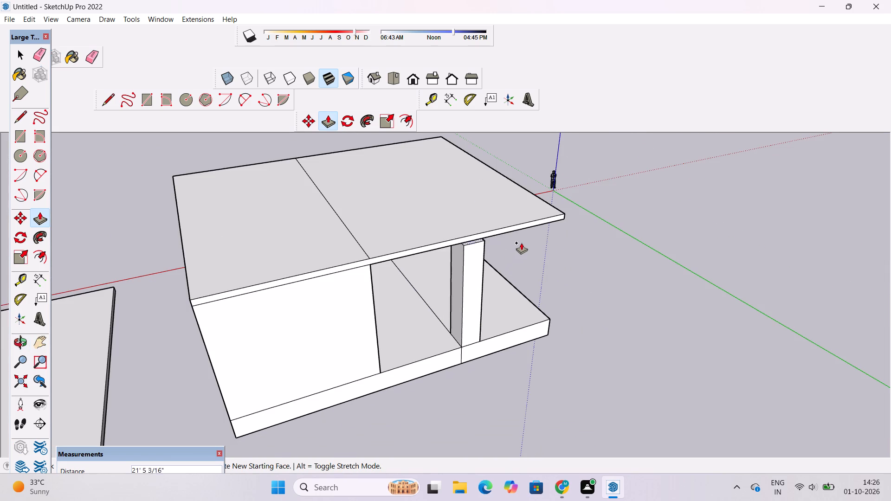
pyautogui.click(504, 236)
pyautogui.press('space')
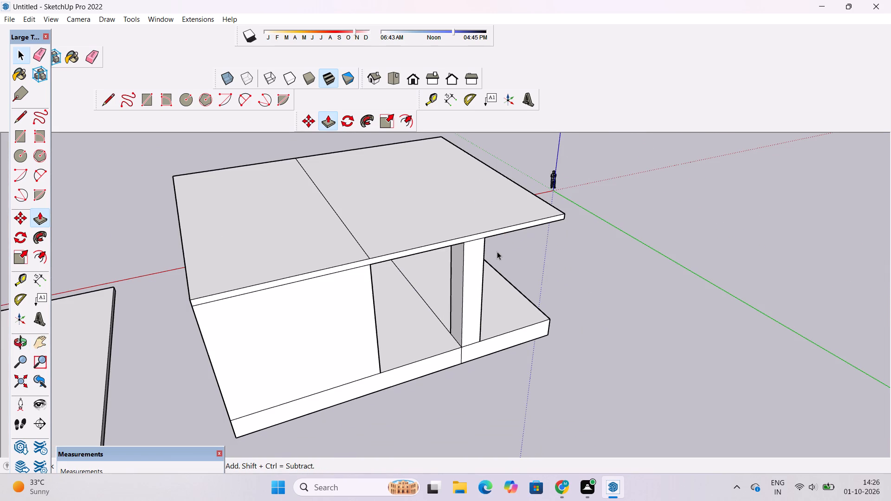
# Examine the two columns and how they meet the slab and roof overhang from several angles.
pyautogui.write('o')
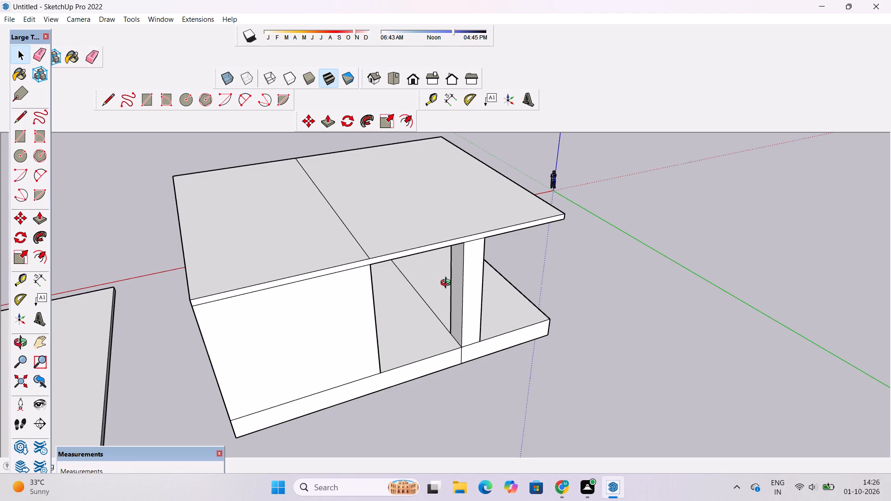
pyautogui.scroll(1, 447, 284)
pyautogui.keyDown('shift'); pyautogui.moveTo(452, 280); pyautogui.dragTo(463, 316); pyautogui.keyUp('shift')
pyautogui.moveTo(547, 320); pyautogui.dragTo(499, 325)
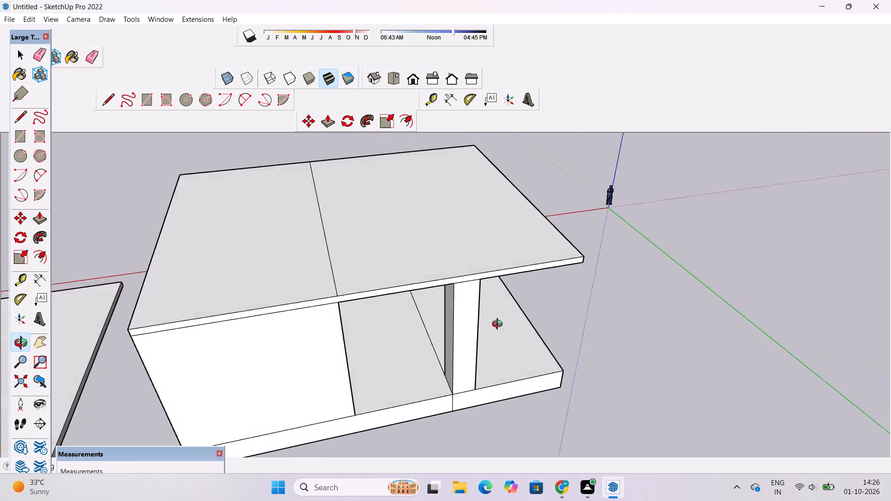
pyautogui.moveTo(499, 325); pyautogui.dragTo(423, 309)
pyautogui.moveTo(510, 314); pyautogui.dragTo(517, 329)
pyautogui.moveTo(517, 330); pyautogui.dragTo(450, 330)
pyautogui.moveTo(453, 328); pyautogui.dragTo(495, 350)
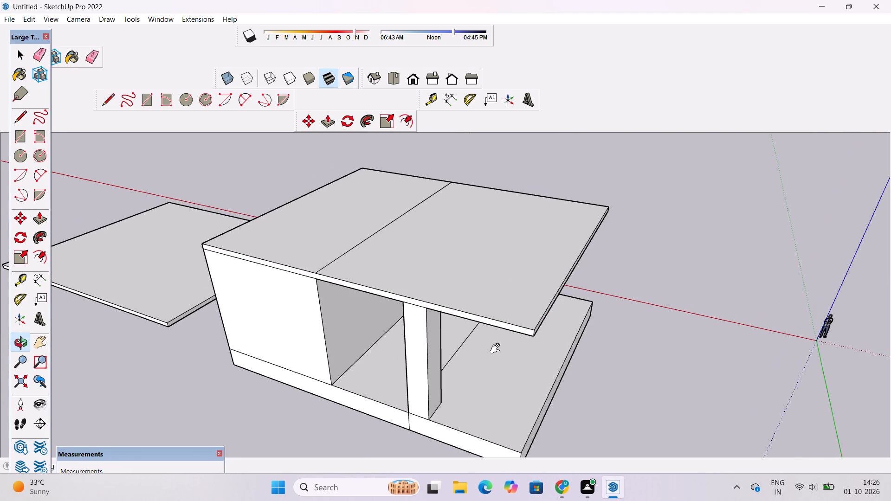
pyautogui.moveTo(501, 347); pyautogui.dragTo(412, 330)
pyautogui.scroll(-5, 400, 325)
pyautogui.keyDown('shift'); pyautogui.moveTo(438, 316); pyautogui.dragTo(436, 325); pyautogui.keyUp('shift')
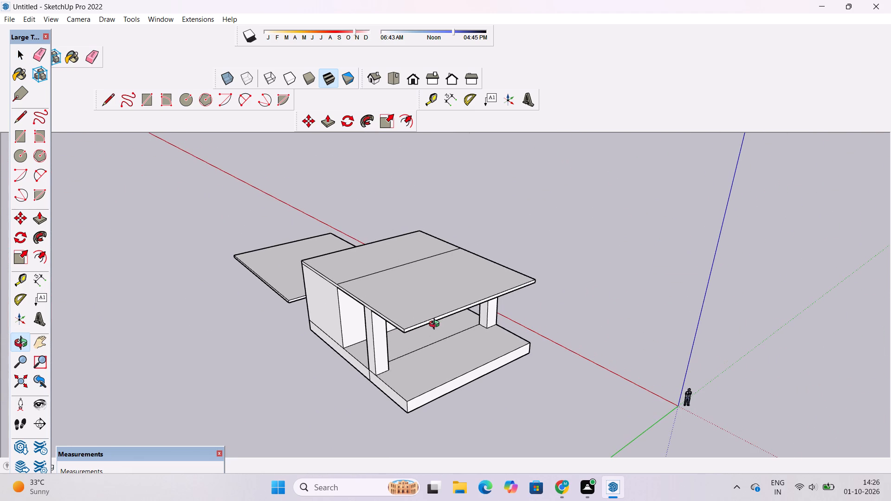
pyautogui.scroll(-4, 436, 325)
pyautogui.moveTo(454, 328); pyautogui.dragTo(379, 369)
pyautogui.scroll(5, 427, 344)
pyautogui.moveTo(431, 359); pyautogui.dragTo(334, 265)
pyautogui.scroll(3, 441, 256)
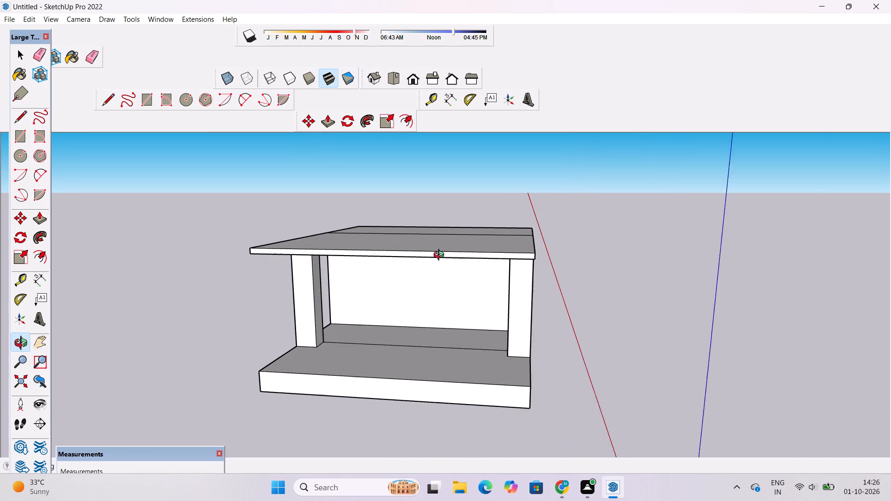
pyautogui.scroll(2, 441, 256)
pyautogui.moveTo(253, 307); pyautogui.dragTo(488, 295)
# Erase the short vertical dividing edges on the lower slab's two opposite side faces, beneath the columns.
pyautogui.scroll(-4, 418, 328)
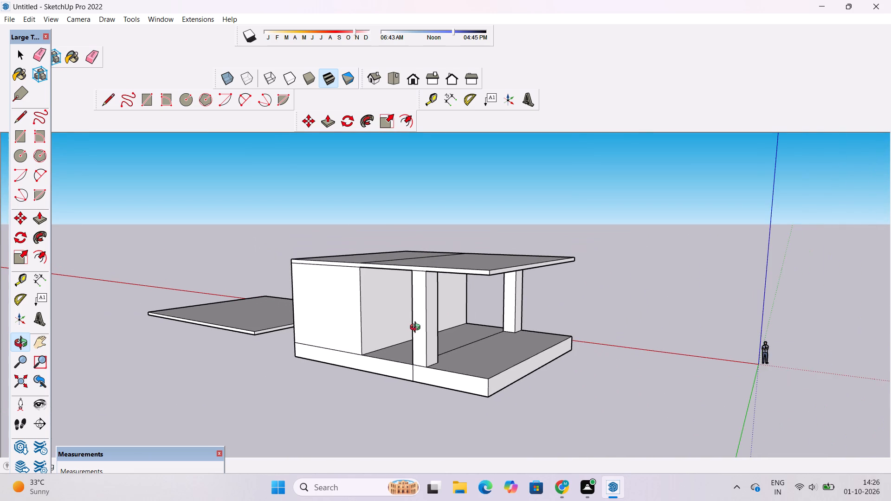
pyautogui.scroll(3, 417, 329)
pyautogui.press('e')
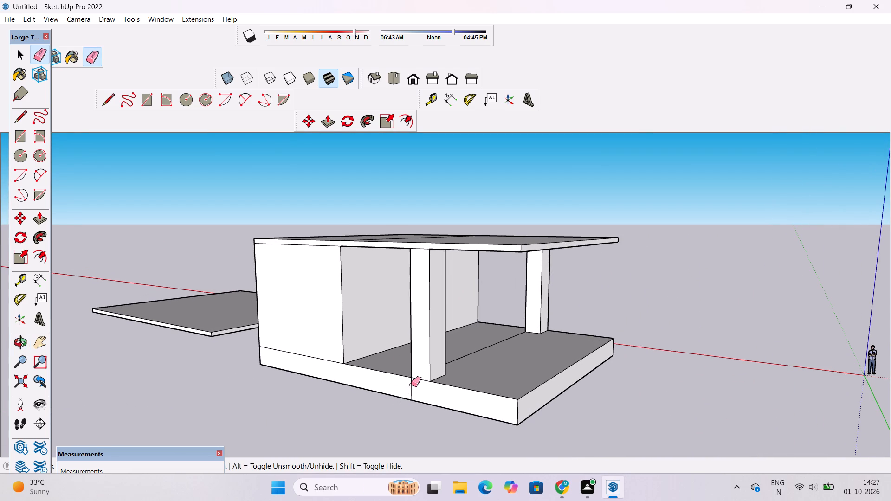
pyautogui.click(411, 385)
pyautogui.press('o')
pyautogui.scroll(-2, 319, 341)
pyautogui.moveTo(471, 330); pyautogui.dragTo(439, 330)
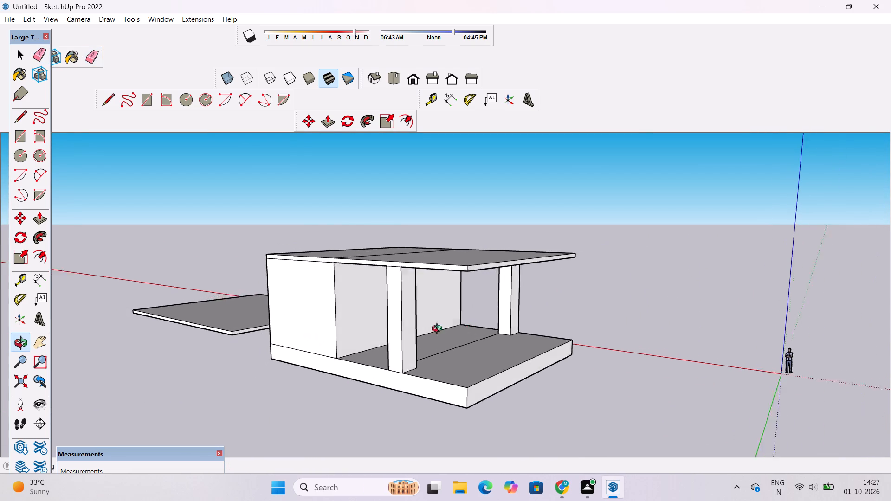
pyautogui.moveTo(439, 330); pyautogui.dragTo(232, 339)
pyautogui.scroll(4, 490, 367)
pyautogui.moveTo(663, 345); pyautogui.dragTo(453, 338)
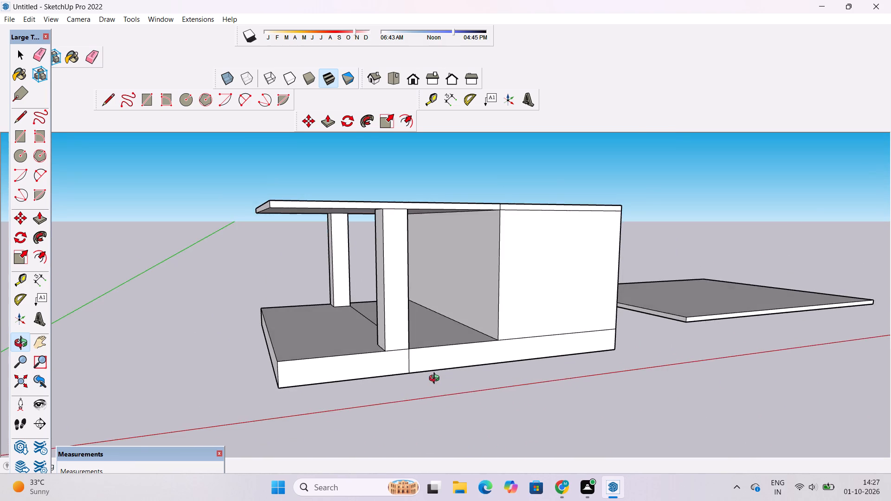
pyautogui.scroll(3, 436, 379)
pyautogui.press('e')
pyautogui.moveTo(408, 352); pyautogui.dragTo(400, 353)
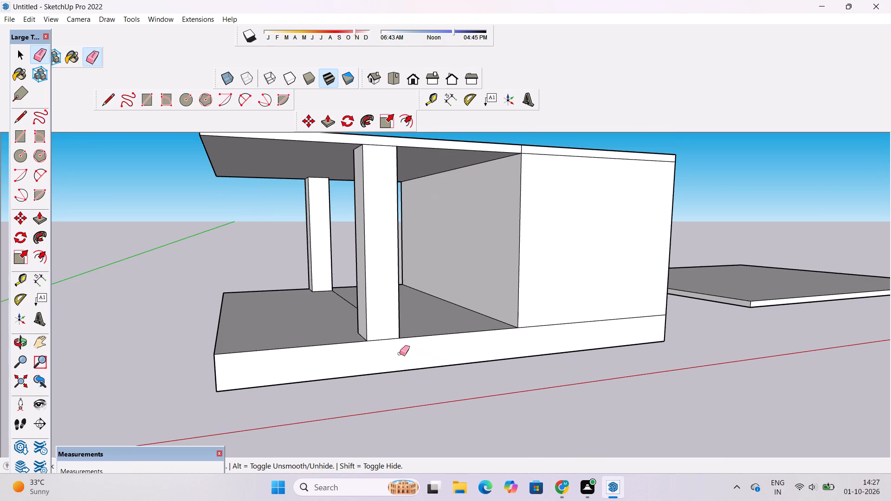
# Examine the divided roof plate and the column beneath its overhang from above and from the side.
pyautogui.press('o')
pyautogui.scroll(-4, 400, 357)
pyautogui.moveTo(429, 314); pyautogui.dragTo(424, 364)
pyautogui.moveTo(406, 311); pyautogui.dragTo(406, 385)
pyautogui.scroll(1, 399, 322)
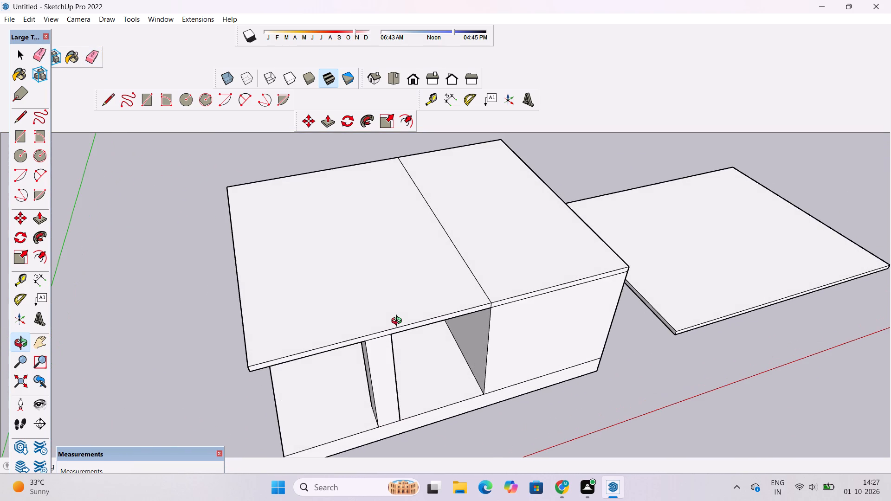
pyautogui.scroll(3, 399, 322)
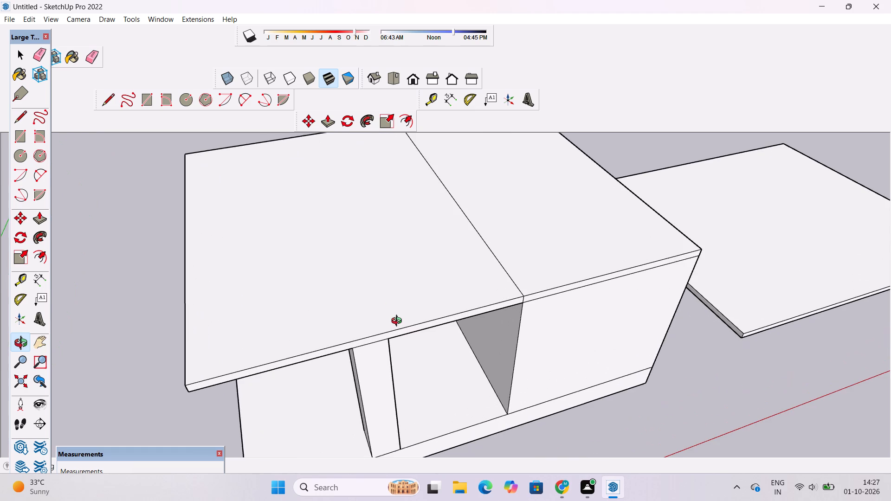
pyautogui.moveTo(403, 316); pyautogui.dragTo(365, 348)
pyautogui.scroll(-5, 366, 346)
pyautogui.moveTo(378, 336); pyautogui.dragTo(434, 356)
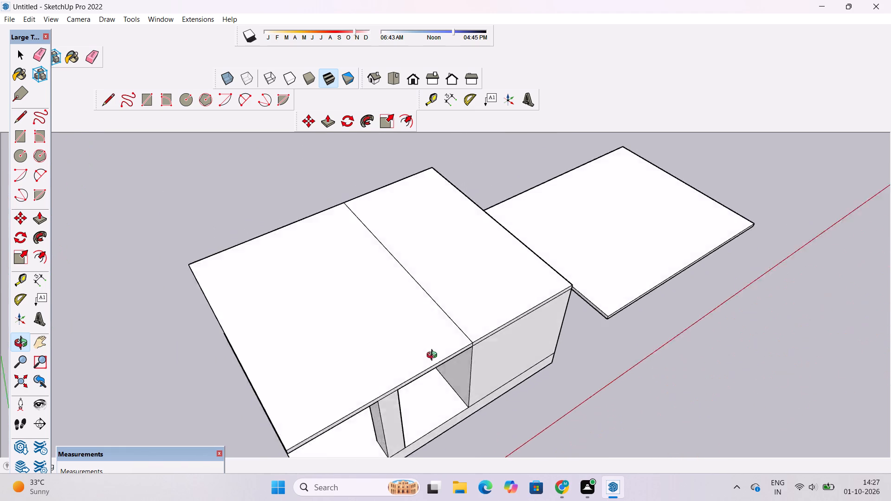
pyautogui.moveTo(434, 356); pyautogui.dragTo(471, 353)
pyautogui.keyDown('shift'); pyautogui.moveTo(472, 353); pyautogui.dragTo(462, 369); pyautogui.keyUp('shift')
pyautogui.scroll(2, 462, 369)
pyautogui.scroll(-3, 462, 369)
pyautogui.moveTo(458, 400); pyautogui.dragTo(450, 399)
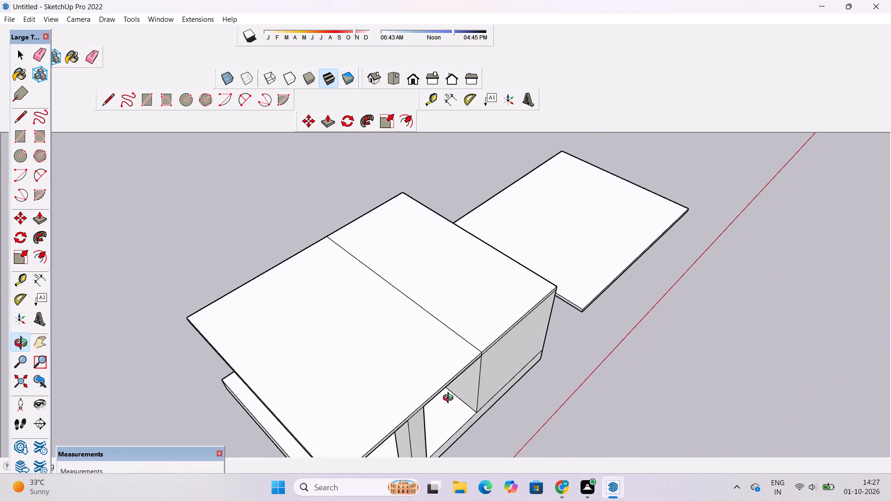
pyautogui.moveTo(450, 399); pyautogui.dragTo(378, 352)
pyautogui.keyDown('shift'); pyautogui.moveTo(376, 352); pyautogui.dragTo(422, 353); pyautogui.keyUp('shift')
pyautogui.moveTo(422, 353); pyautogui.dragTo(409, 375)
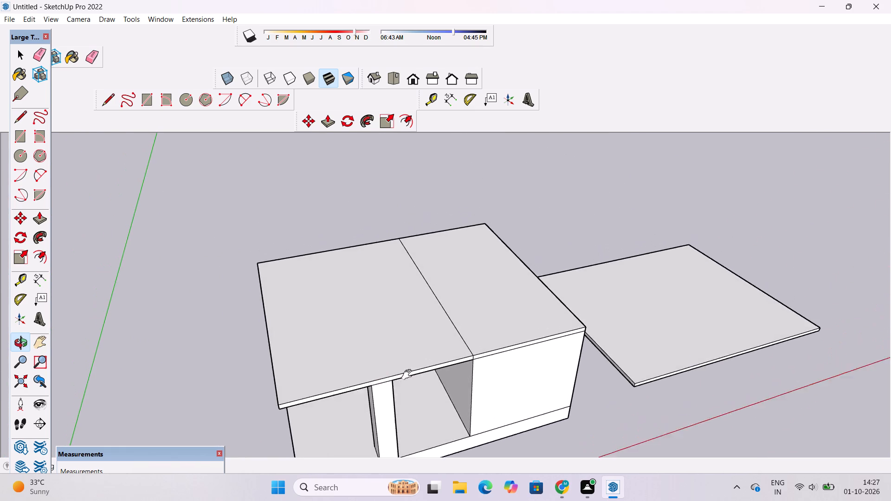
pyautogui.moveTo(409, 375); pyautogui.dragTo(409, 379)
pyautogui.scroll(-3, 409, 367)
pyautogui.moveTo(422, 359); pyautogui.dragTo(407, 412)
pyautogui.scroll(3, 410, 332)
pyautogui.keyDown('shift'); pyautogui.moveTo(411, 331); pyautogui.dragTo(447, 340); pyautogui.keyUp('shift')
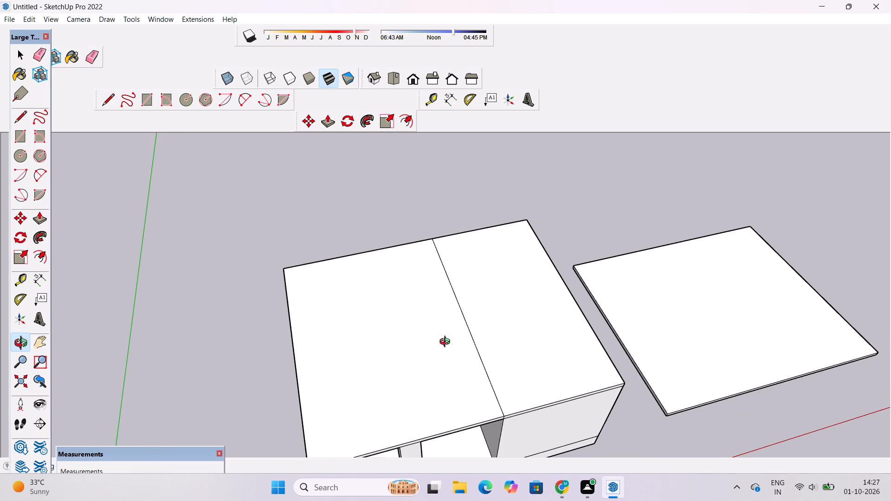
pyautogui.moveTo(430, 425); pyautogui.dragTo(428, 351)
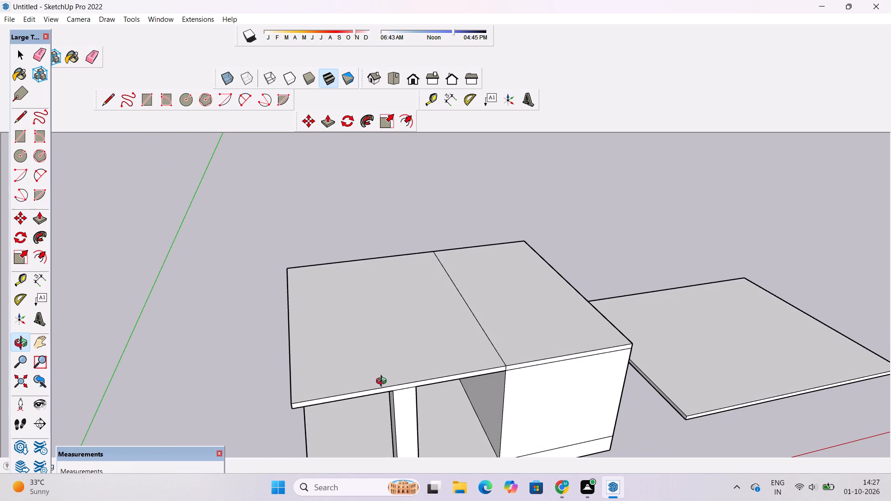
pyautogui.scroll(1, 383, 382)
pyautogui.moveTo(431, 347); pyautogui.dragTo(426, 364)
pyautogui.scroll(-1, 426, 364)
pyautogui.moveTo(428, 355); pyautogui.dragTo(426, 376)
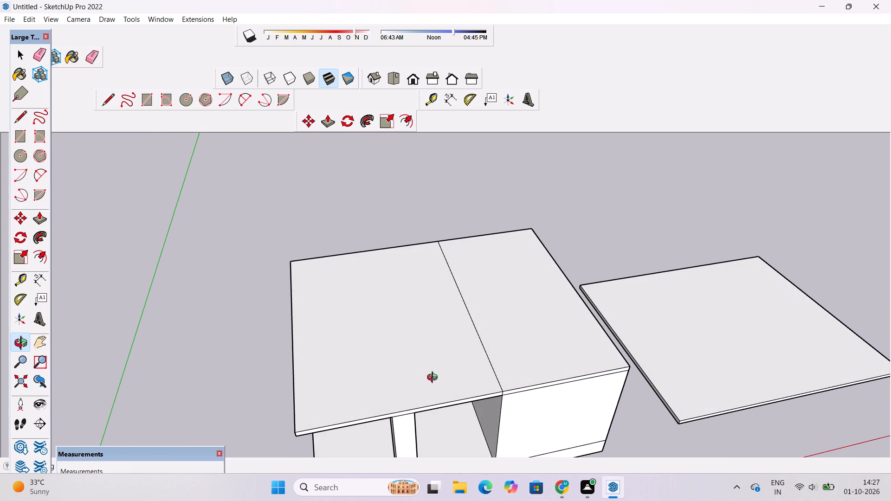
# Examine the roof plate, the two columns and the raised block from above and from the side.
pyautogui.moveTo(435, 382); pyautogui.dragTo(471, 258)
pyautogui.scroll(-3, 462, 289)
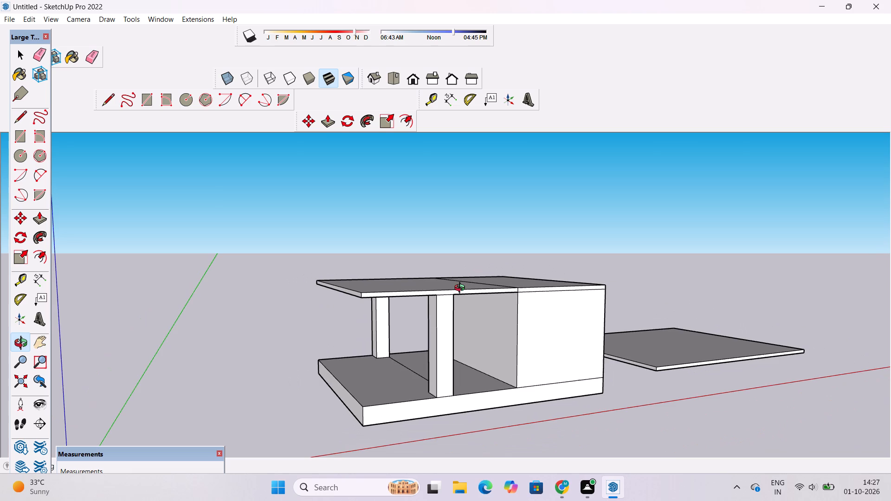
pyautogui.keyDown('shift'); pyautogui.moveTo(449, 259); pyautogui.dragTo(419, 293); pyautogui.keyUp('shift')
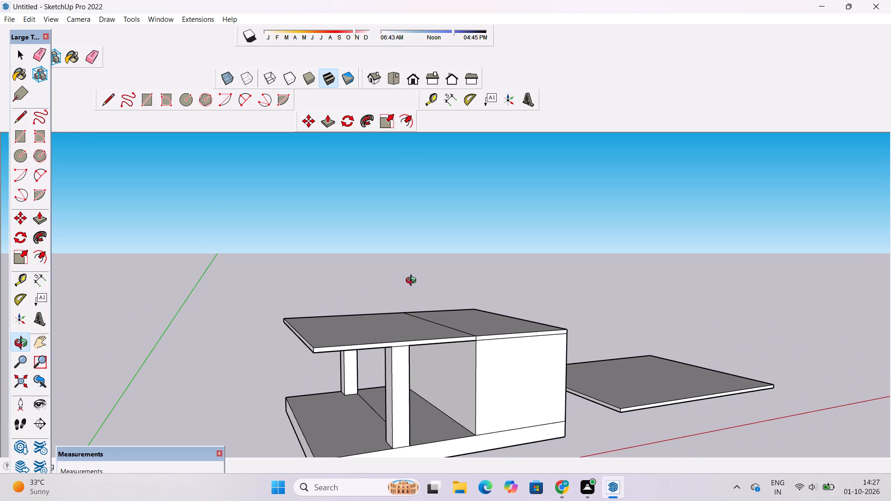
pyautogui.moveTo(454, 271); pyautogui.dragTo(412, 292)
pyautogui.keyDown('shift'); pyautogui.moveTo(427, 333); pyautogui.dragTo(427, 359); pyautogui.keyUp('shift')
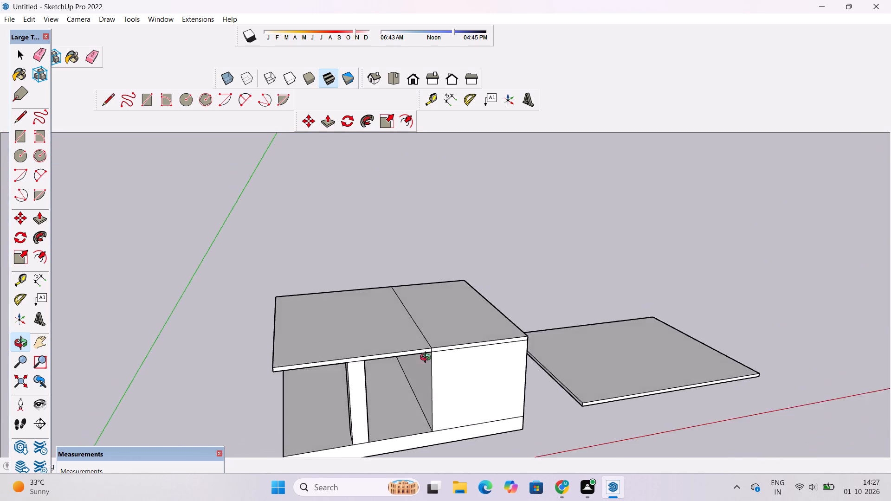
pyautogui.keyDown('shift'); pyautogui.moveTo(427, 359); pyautogui.dragTo(434, 392); pyautogui.keyUp('shift')
pyautogui.scroll(3, 441, 332)
pyautogui.moveTo(441, 357); pyautogui.dragTo(442, 269)
pyautogui.moveTo(448, 318); pyautogui.dragTo(448, 228)
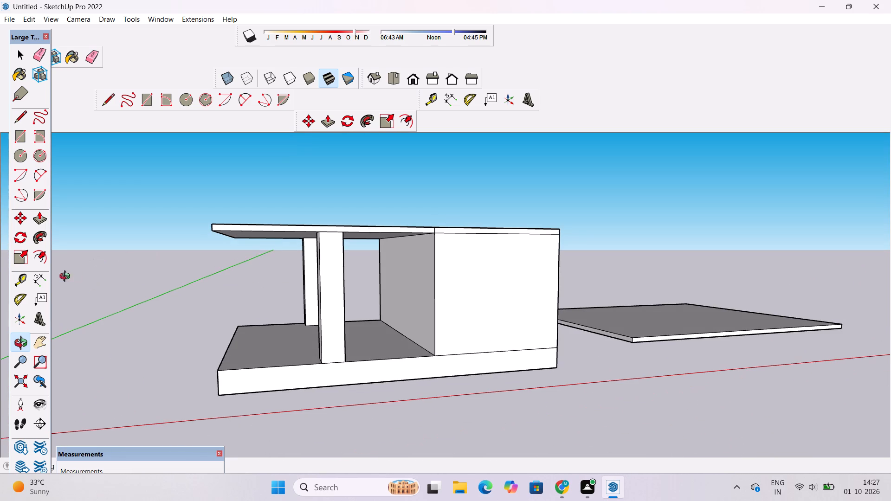
# Measure the height of the raised block's vertical front edge, from the slab to the roof's underside.
pyautogui.click(44, 281)
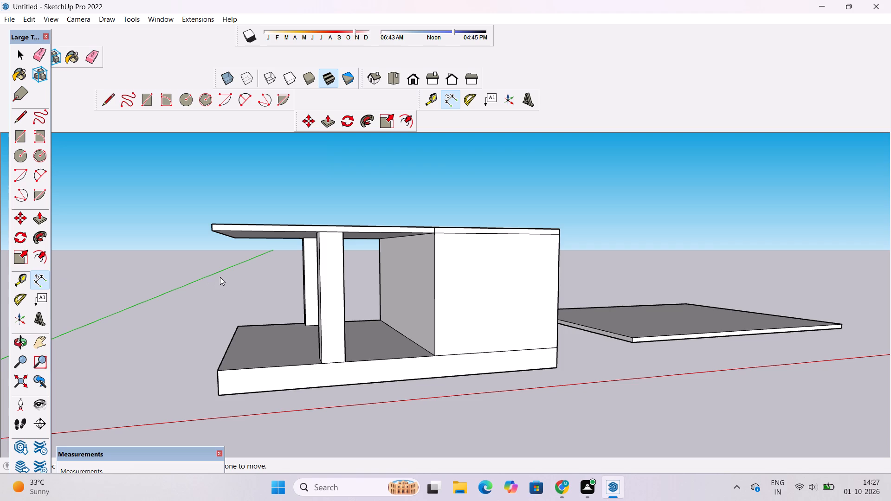
pyautogui.scroll(-1, 216, 278)
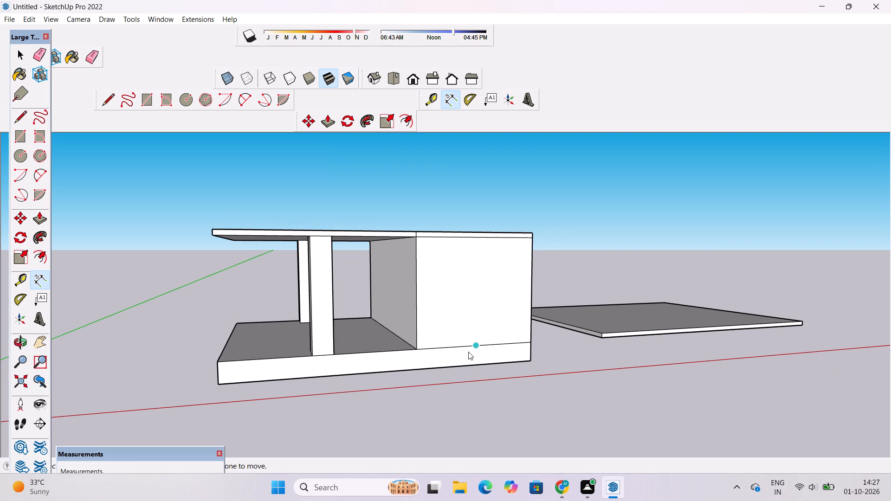
pyautogui.scroll(7, 460, 357)
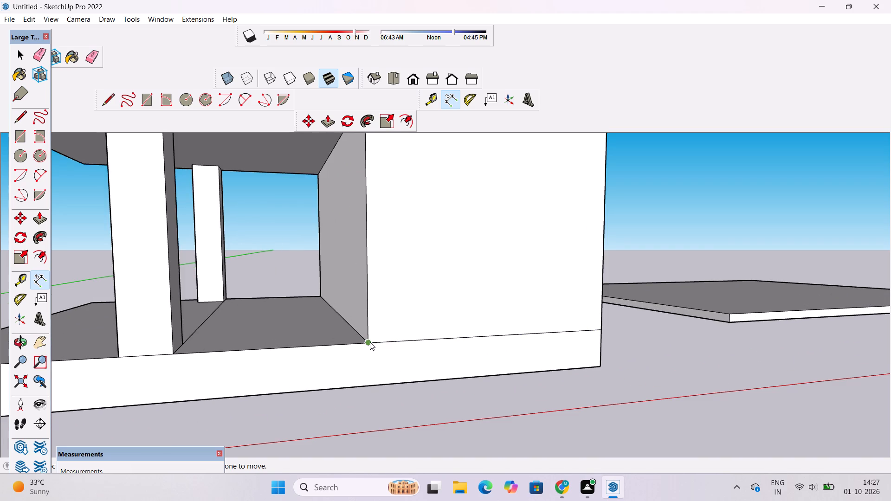
pyautogui.click(370, 342)
pyautogui.scroll(-5, 369, 342)
pyautogui.scroll(4, 373, 193)
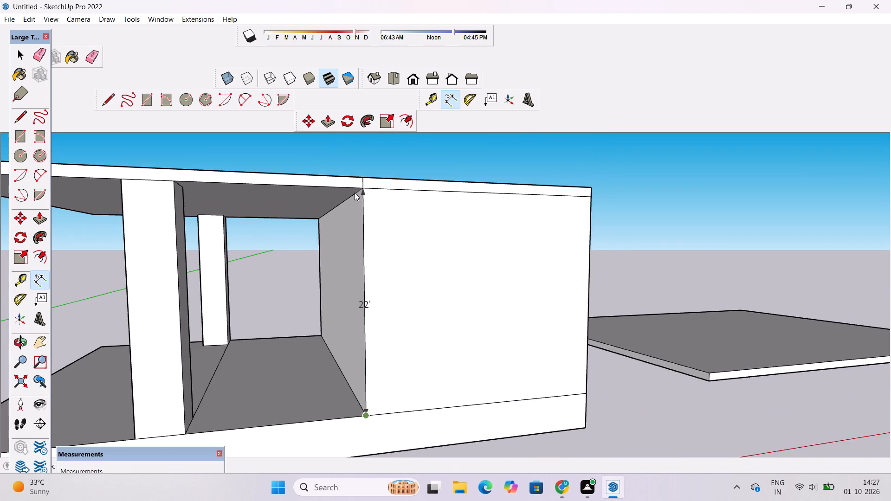
pyautogui.scroll(4, 355, 193)
pyautogui.press('space')
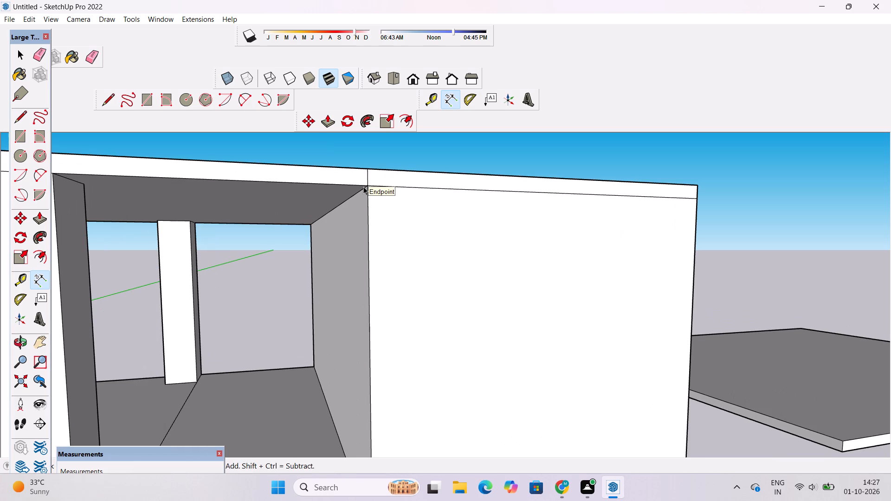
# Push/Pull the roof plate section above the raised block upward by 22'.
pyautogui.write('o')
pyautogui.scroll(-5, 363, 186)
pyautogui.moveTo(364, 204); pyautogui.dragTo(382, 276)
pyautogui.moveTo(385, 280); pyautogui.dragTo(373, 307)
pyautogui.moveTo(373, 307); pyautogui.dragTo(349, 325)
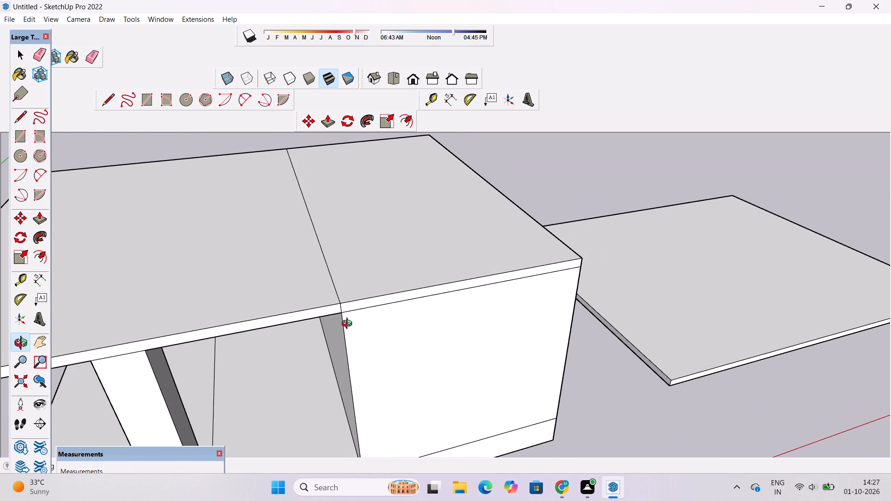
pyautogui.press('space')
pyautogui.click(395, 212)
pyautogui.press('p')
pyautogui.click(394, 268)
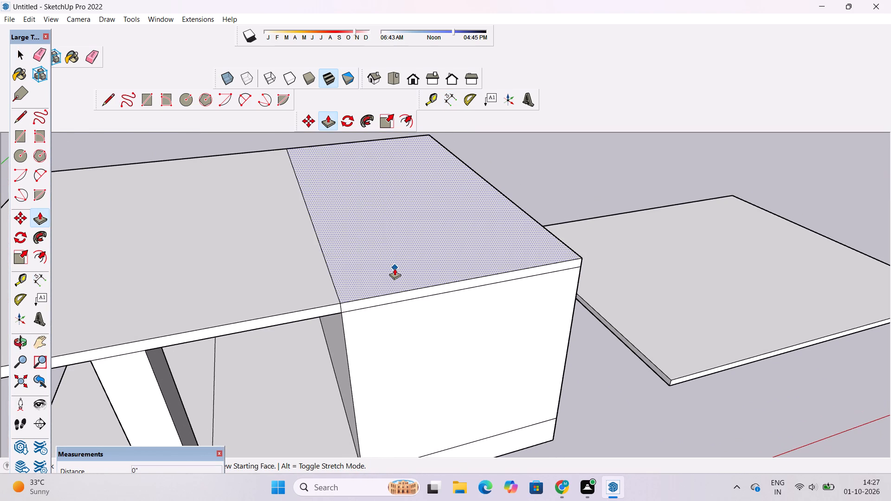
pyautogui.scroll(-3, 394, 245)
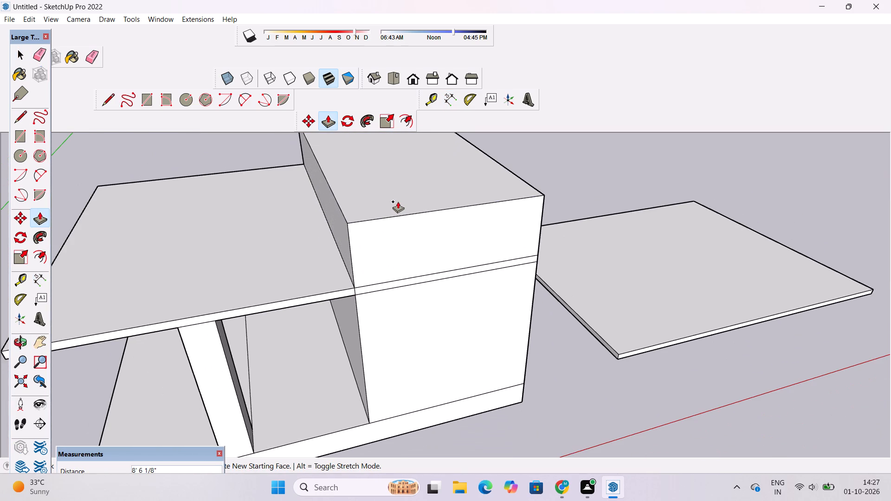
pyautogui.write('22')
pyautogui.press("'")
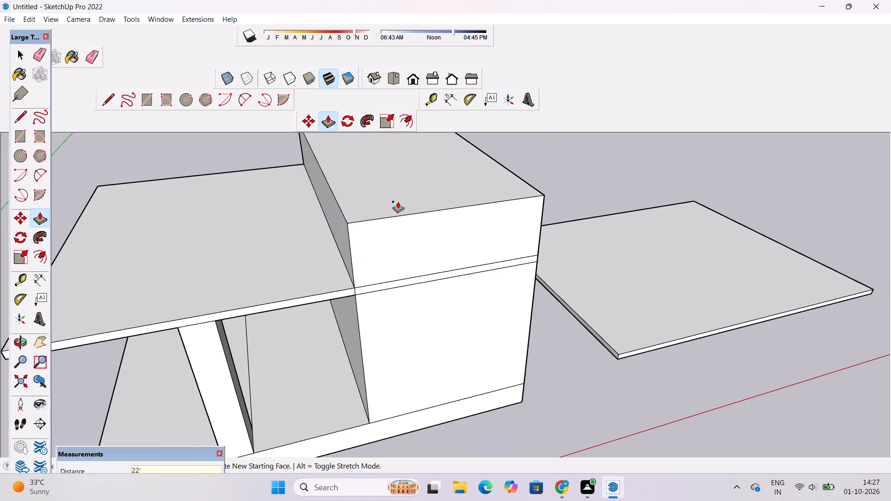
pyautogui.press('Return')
# Examine the upper block and the lower roof overhang beside it from several angles.
pyautogui.press('o')
pyautogui.scroll(-6, 394, 202)
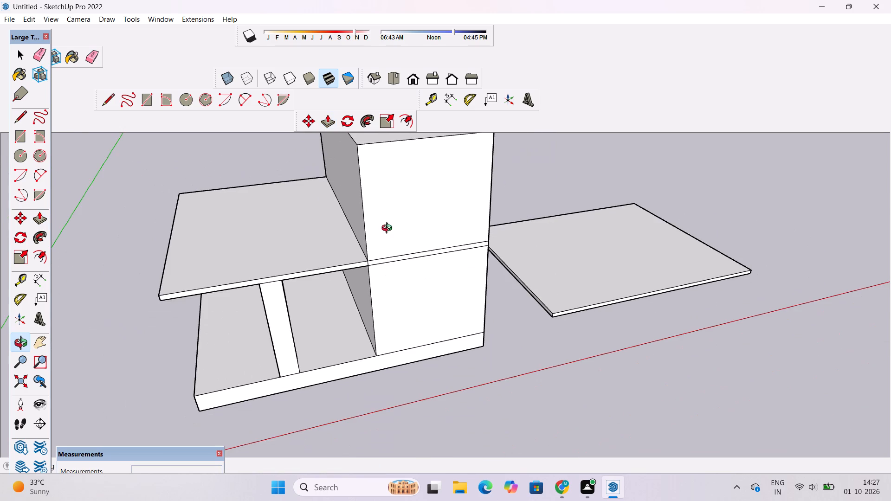
pyautogui.moveTo(384, 262); pyautogui.dragTo(422, 200)
pyautogui.keyDown('shift'); pyautogui.moveTo(422, 208); pyautogui.dragTo(403, 352); pyautogui.keyUp('shift')
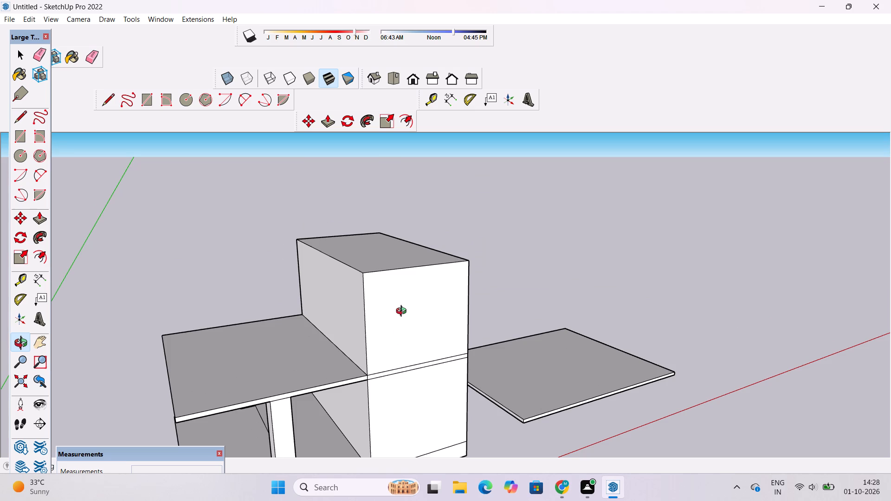
pyautogui.moveTo(404, 300); pyautogui.dragTo(396, 357)
pyautogui.keyDown('shift'); pyautogui.moveTo(387, 358); pyautogui.dragTo(381, 338); pyautogui.keyUp('shift')
pyautogui.moveTo(394, 334); pyautogui.dragTo(388, 316)
pyautogui.keyDown('shift'); pyautogui.moveTo(388, 315); pyautogui.dragTo(365, 321); pyautogui.keyUp('shift')
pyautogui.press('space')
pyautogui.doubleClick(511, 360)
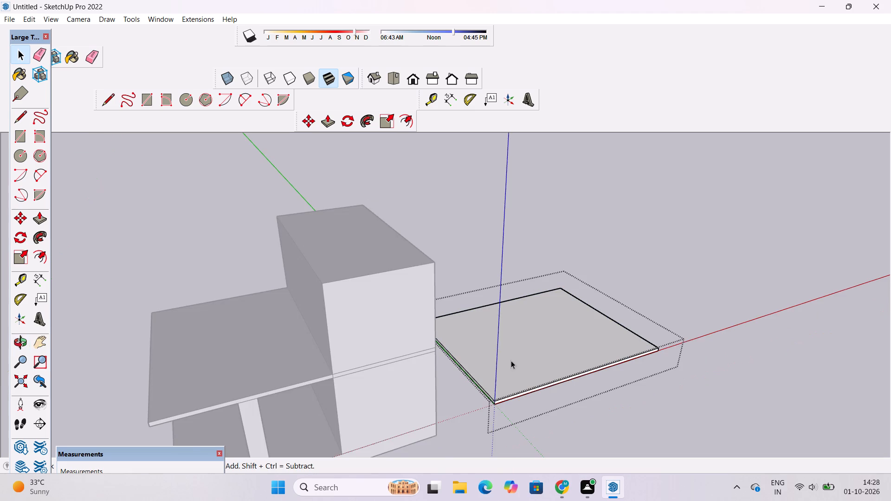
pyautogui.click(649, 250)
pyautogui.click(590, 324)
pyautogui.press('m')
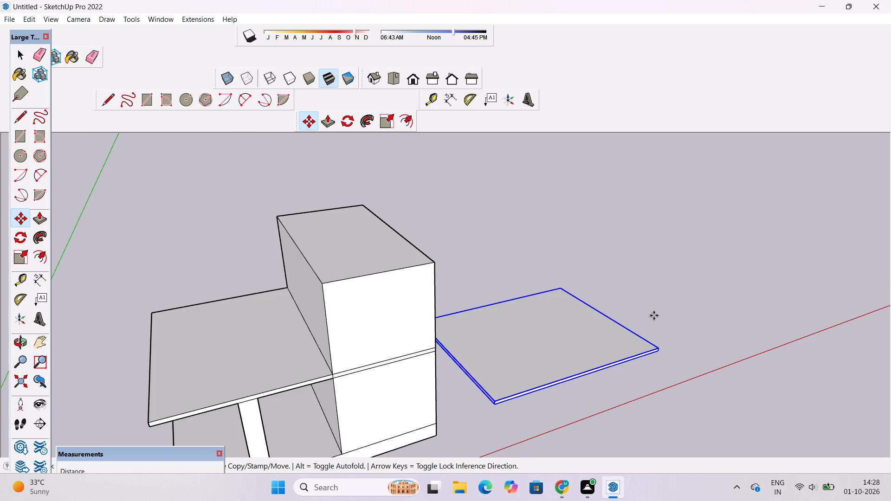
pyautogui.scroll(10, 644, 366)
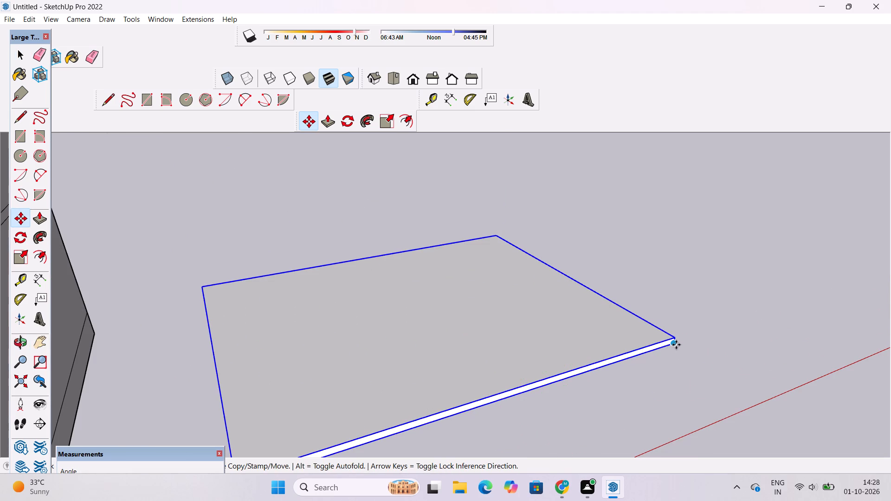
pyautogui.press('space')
# Examine the two-level block and its position relative to the separate flat plate.
pyautogui.scroll(-7, 739, 289)
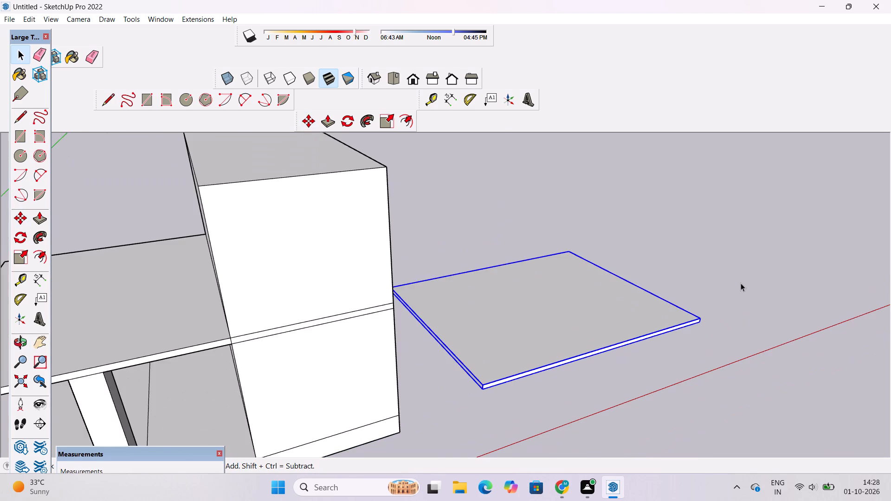
pyautogui.scroll(-5, 741, 283)
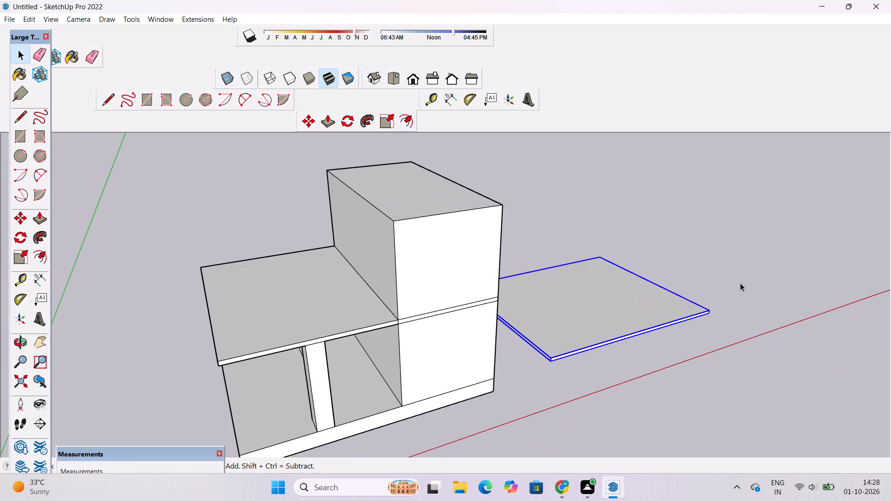
pyautogui.scroll(-2, 624, 303)
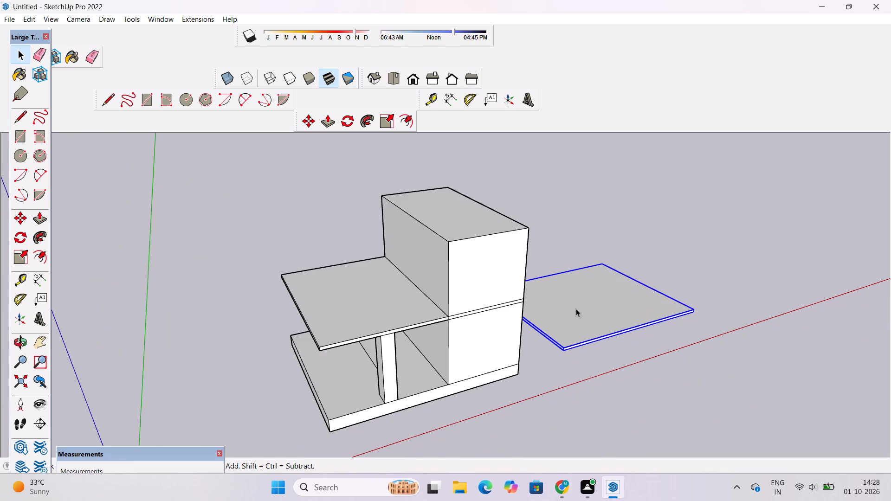
pyautogui.scroll(2, 673, 323)
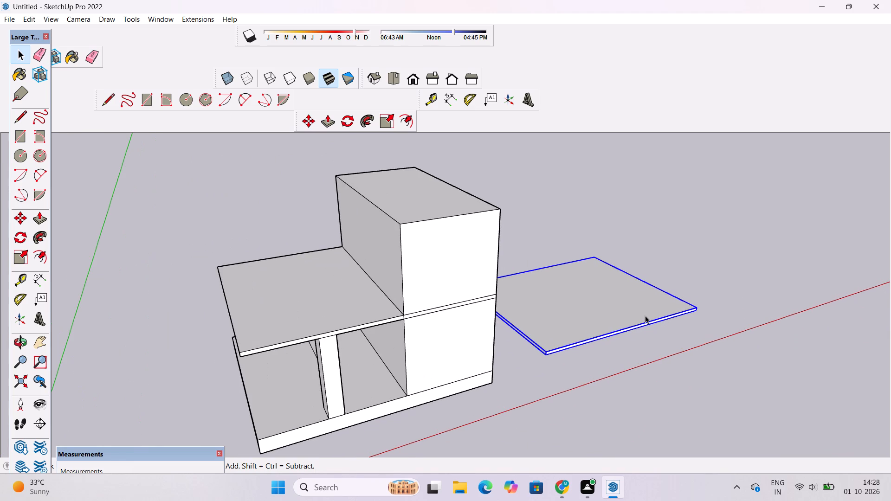
pyautogui.scroll(2, 645, 315)
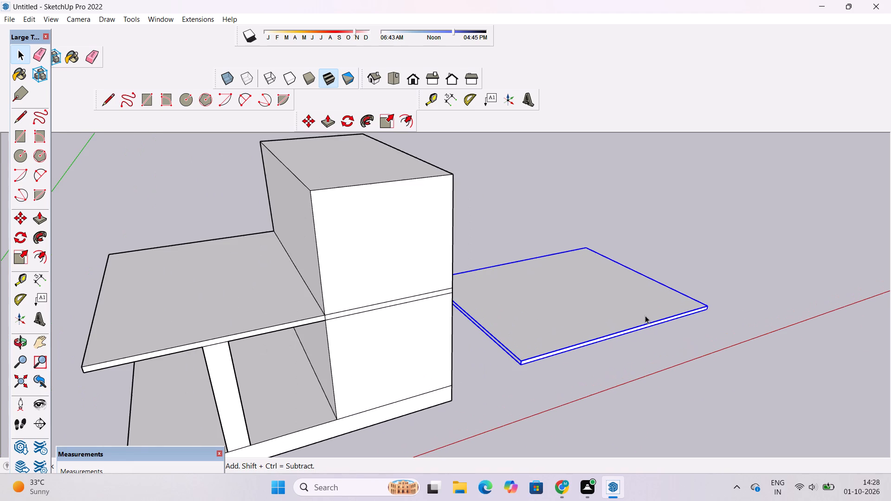
pyautogui.press('space')
pyautogui.write('o')
pyautogui.keyDown('shift'); pyautogui.moveTo(415, 332); pyautogui.dragTo(439, 353); pyautogui.keyUp('shift')
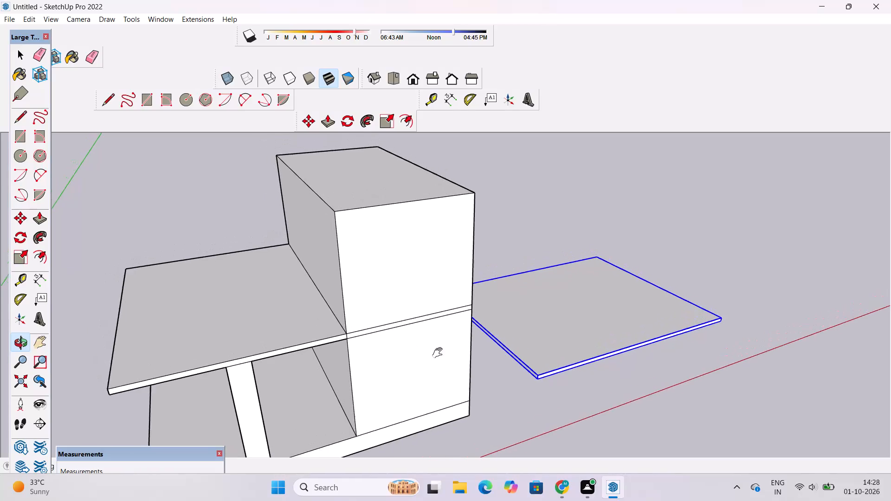
pyautogui.keyDown('shift'); pyautogui.moveTo(439, 353); pyautogui.dragTo(439, 353); pyautogui.keyUp('shift')
pyautogui.keyDown('shift'); pyautogui.moveTo(438, 344); pyautogui.dragTo(439, 355); pyautogui.keyUp('shift')
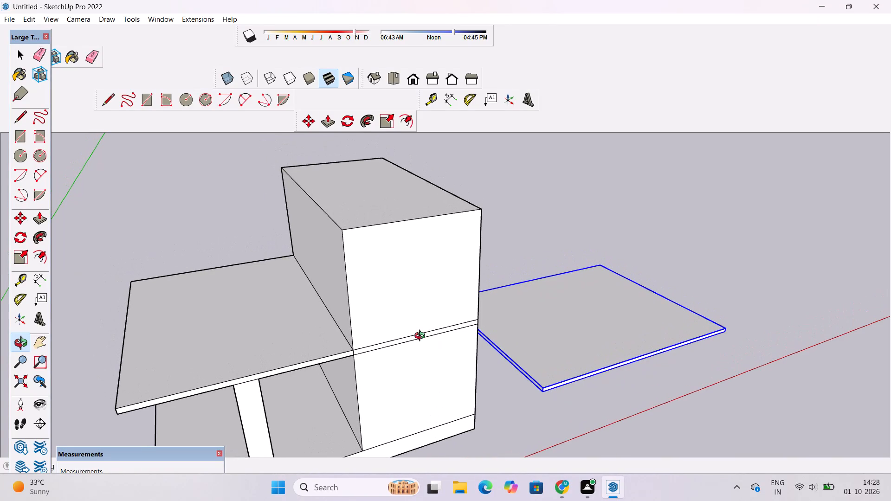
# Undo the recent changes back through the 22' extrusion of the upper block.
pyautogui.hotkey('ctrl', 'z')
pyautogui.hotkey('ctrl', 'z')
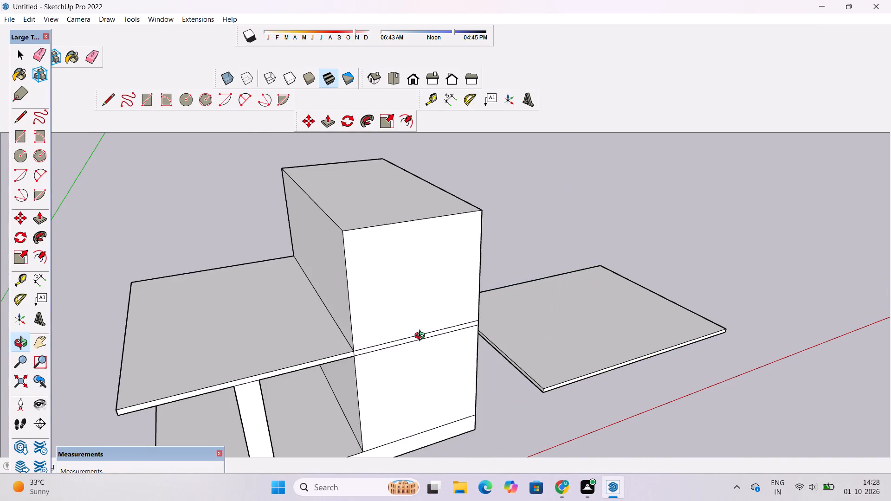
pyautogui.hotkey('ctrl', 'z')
# Erase the dividing line across the top face of the roof plate.
pyautogui.moveTo(376, 353); pyautogui.dragTo(376, 365)
pyautogui.moveTo(376, 365); pyautogui.dragTo(381, 367)
pyautogui.scroll(3, 336, 358)
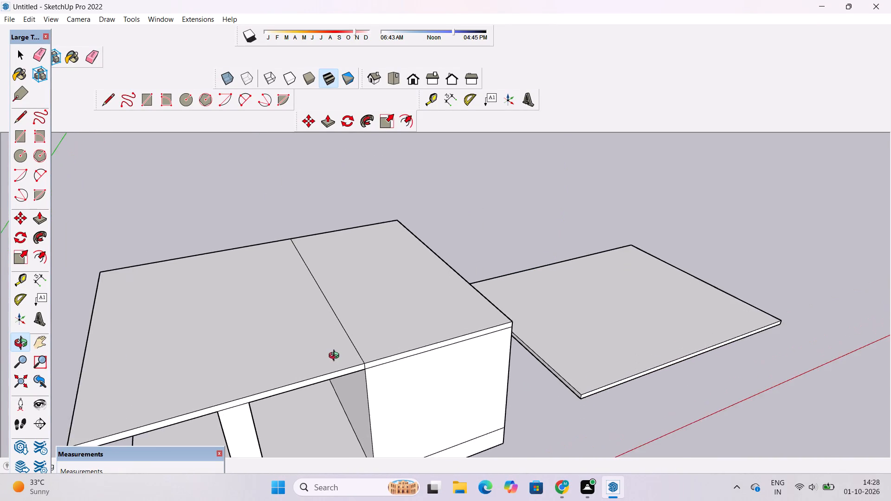
pyautogui.keyDown('shift'); pyautogui.moveTo(361, 352); pyautogui.dragTo(393, 347); pyautogui.keyUp('shift')
pyautogui.press('e')
pyautogui.moveTo(394, 311); pyautogui.dragTo(377, 345)
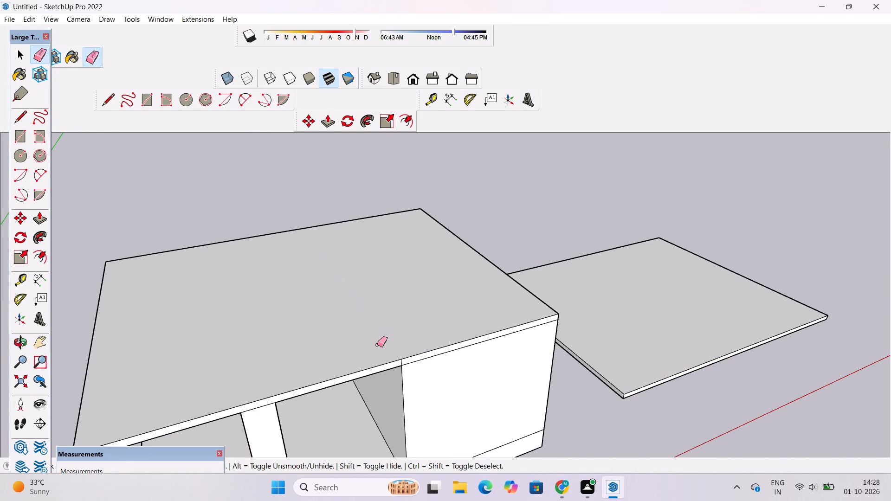
# Push/Pull the roof plate's whole top face upward by 2'.
pyautogui.press('p')
pyautogui.click(393, 341)
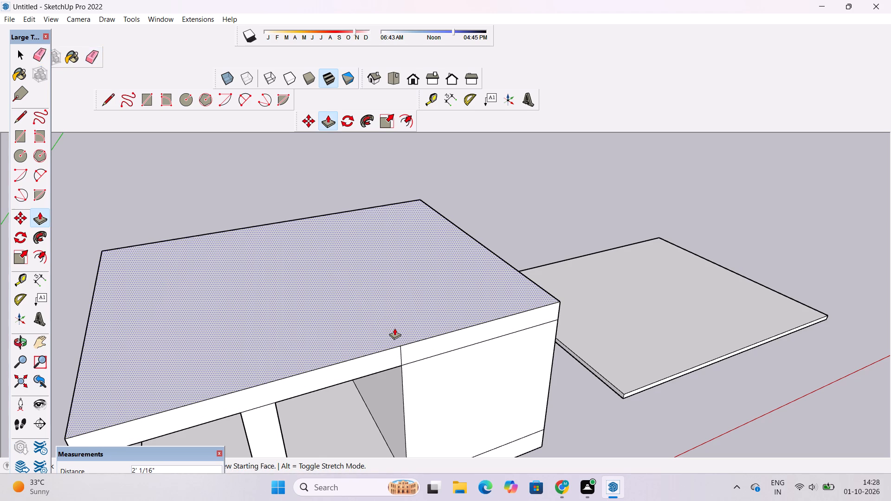
pyautogui.press('2')
pyautogui.press("'")
pyautogui.press('Return')
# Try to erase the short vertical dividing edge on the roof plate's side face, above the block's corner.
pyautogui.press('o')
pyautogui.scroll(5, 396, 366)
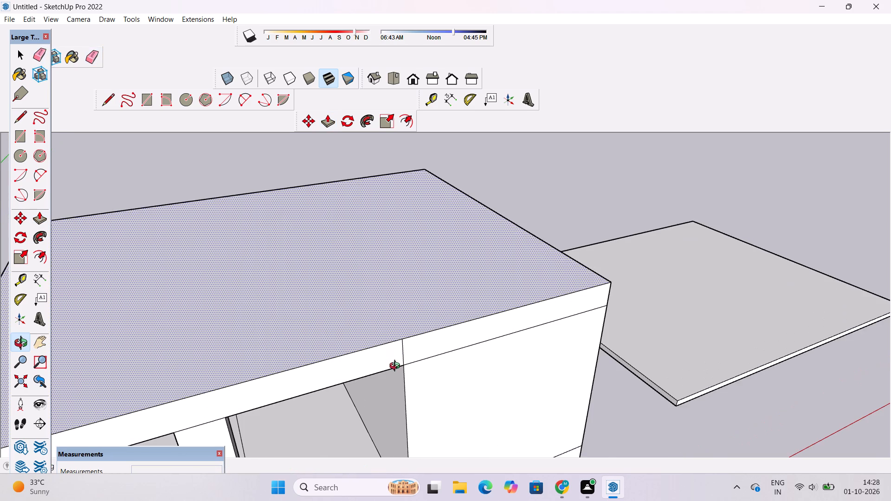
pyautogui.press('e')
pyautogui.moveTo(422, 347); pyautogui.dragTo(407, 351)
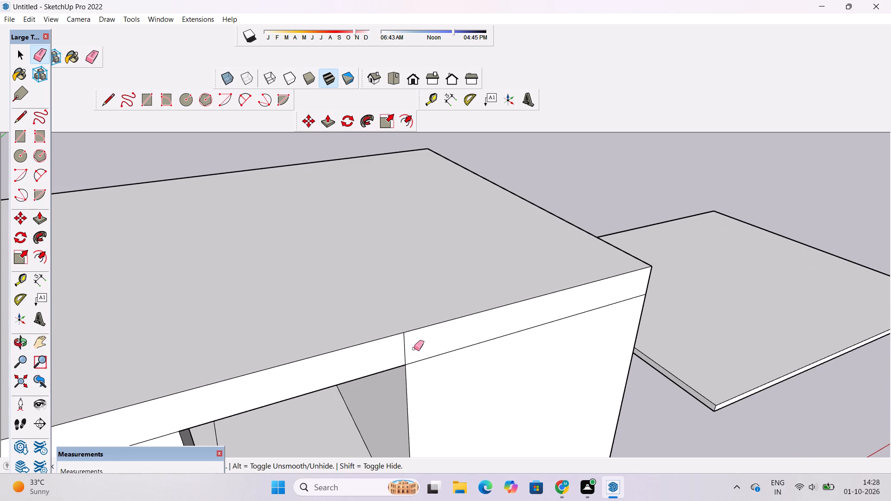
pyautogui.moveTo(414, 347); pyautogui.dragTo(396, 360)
# Examine the thickened roof plate and the vertical edge on its side face from above.
pyautogui.press('o')
pyautogui.scroll(-8, 412, 408)
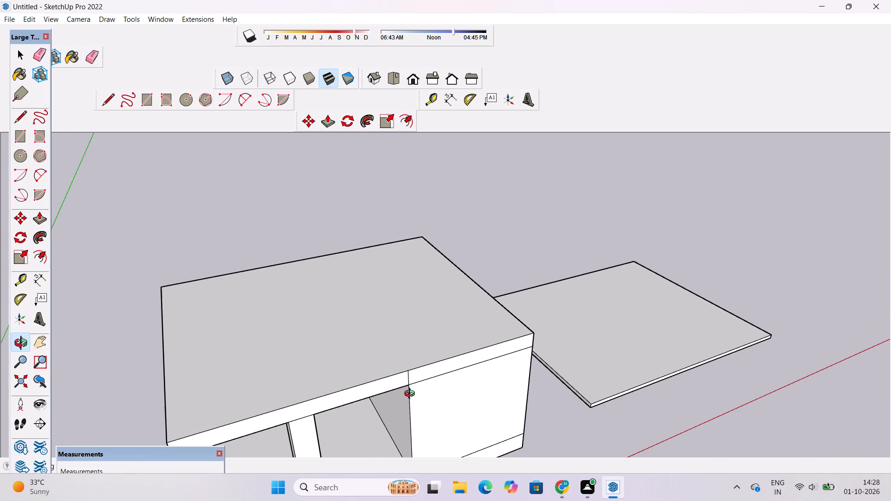
pyautogui.keyDown('shift'); pyautogui.moveTo(411, 395); pyautogui.dragTo(411, 404); pyautogui.keyUp('shift')
pyautogui.moveTo(411, 404); pyautogui.dragTo(412, 386)
pyautogui.scroll(-3, 412, 385)
pyautogui.moveTo(412, 385); pyautogui.dragTo(372, 405)
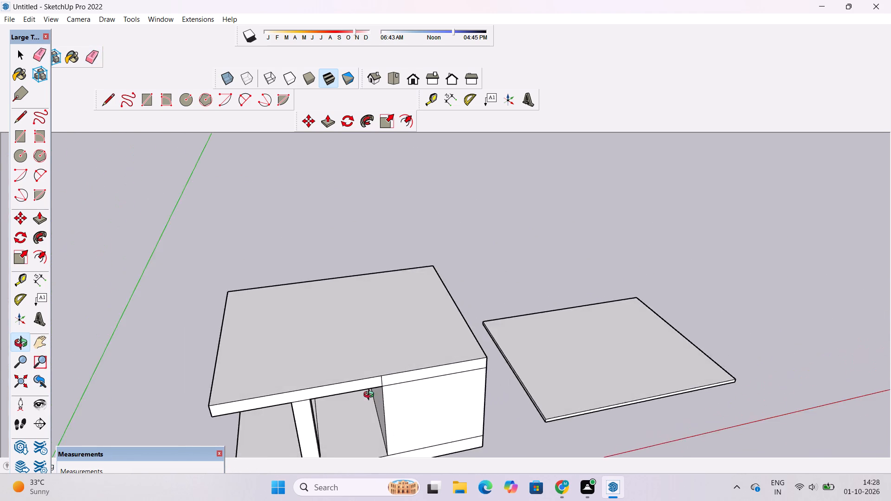
# Draw a 50' line across the roof plate's top face, from the short vertical side edge to the opposite edge.
pyautogui.scroll(3, 371, 396)
pyautogui.keyDown('shift'); pyautogui.moveTo(402, 363); pyautogui.dragTo(408, 395); pyautogui.keyUp('shift')
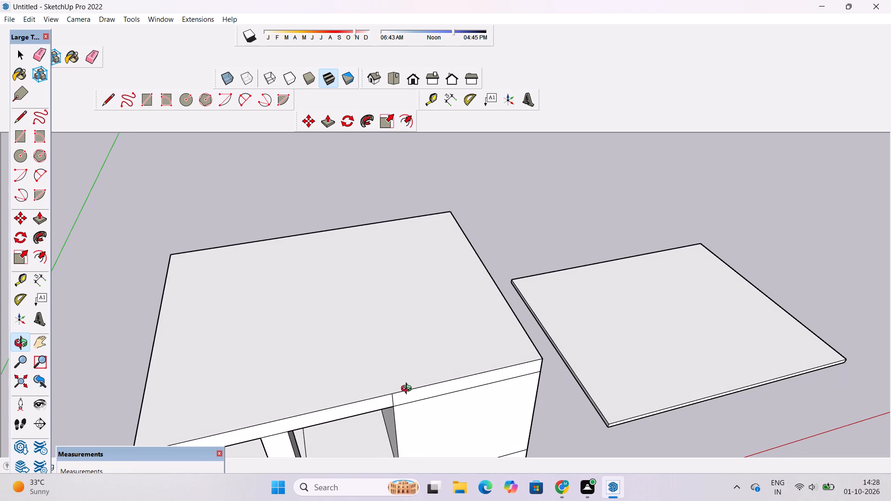
pyautogui.press('l')
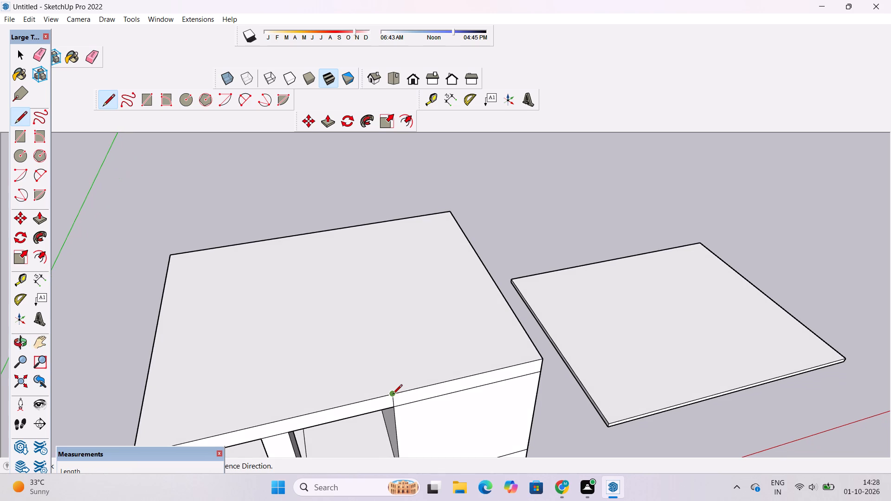
pyautogui.click(393, 395)
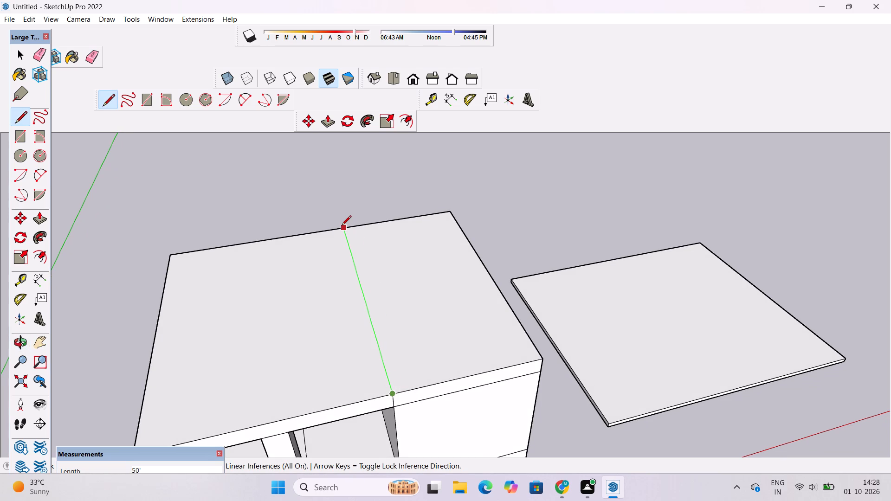
pyautogui.click(342, 228)
pyautogui.scroll(-4, 431, 268)
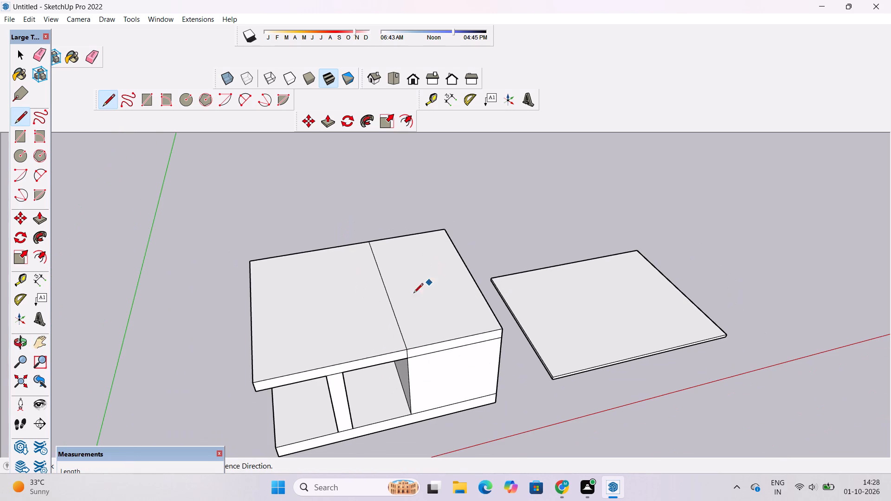
# Push/Pull the strip of the roof plate's top face above the block upward by 22'.
pyautogui.scroll(1, 395, 312)
pyautogui.press('space')
pyautogui.press('o')
pyautogui.moveTo(387, 344); pyautogui.dragTo(387, 358)
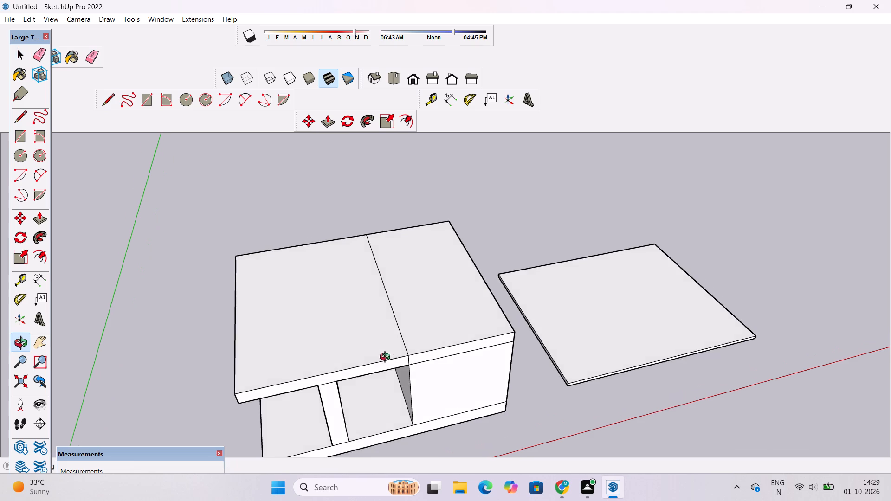
pyautogui.moveTo(387, 358); pyautogui.dragTo(383, 382)
pyautogui.moveTo(383, 383); pyautogui.dragTo(380, 287)
pyautogui.keyDown('shift'); pyautogui.moveTo(380, 287); pyautogui.dragTo(376, 337); pyautogui.keyUp('shift')
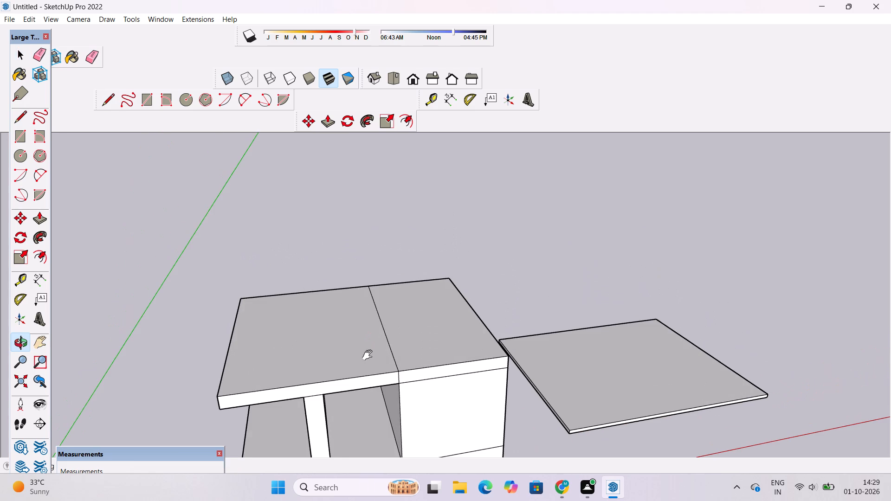
pyautogui.keyDown('shift'); pyautogui.moveTo(369, 355); pyautogui.dragTo(389, 320); pyautogui.keyUp('shift')
pyautogui.scroll(3, 390, 304)
pyautogui.keyDown('shift'); pyautogui.moveTo(400, 307); pyautogui.dragTo(339, 243); pyautogui.keyUp('shift')
pyautogui.moveTo(338, 257); pyautogui.dragTo(363, 336)
pyautogui.scroll(2, 358, 319)
pyautogui.keyDown('shift'); pyautogui.moveTo(358, 319); pyautogui.dragTo(332, 362); pyautogui.keyUp('shift')
pyautogui.moveTo(332, 362); pyautogui.dragTo(333, 357)
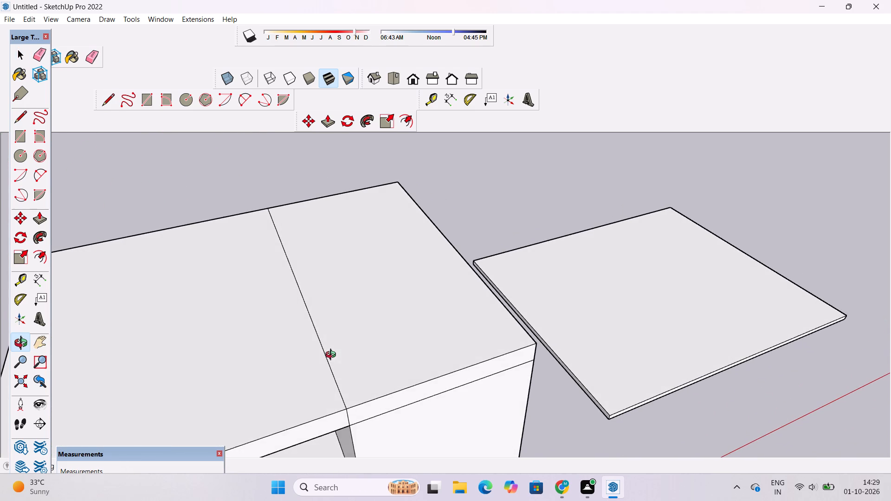
pyautogui.press('p')
pyautogui.scroll(-3, 343, 335)
pyautogui.click(382, 334)
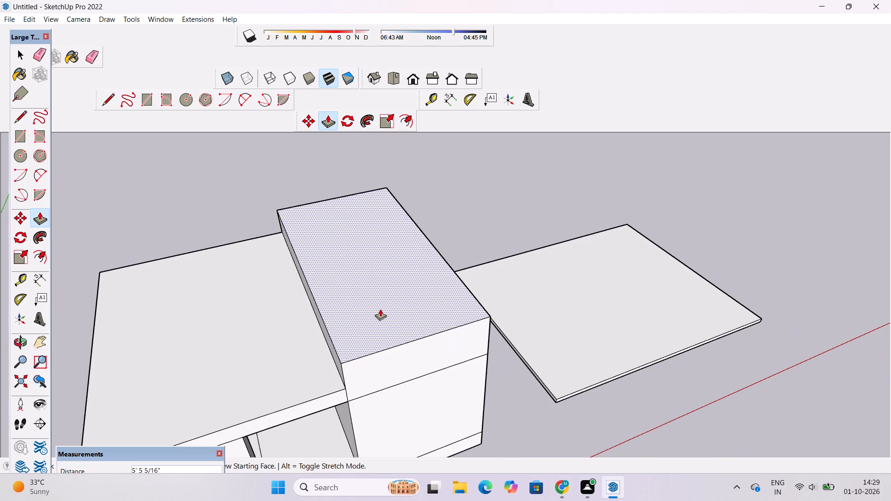
pyautogui.write("22'")
pyautogui.press('Return')
# Examine the raised upper block and the overhanging plate below it from several angles.
pyautogui.press('o')
pyautogui.scroll(-4, 372, 289)
pyautogui.moveTo(389, 368); pyautogui.dragTo(384, 334)
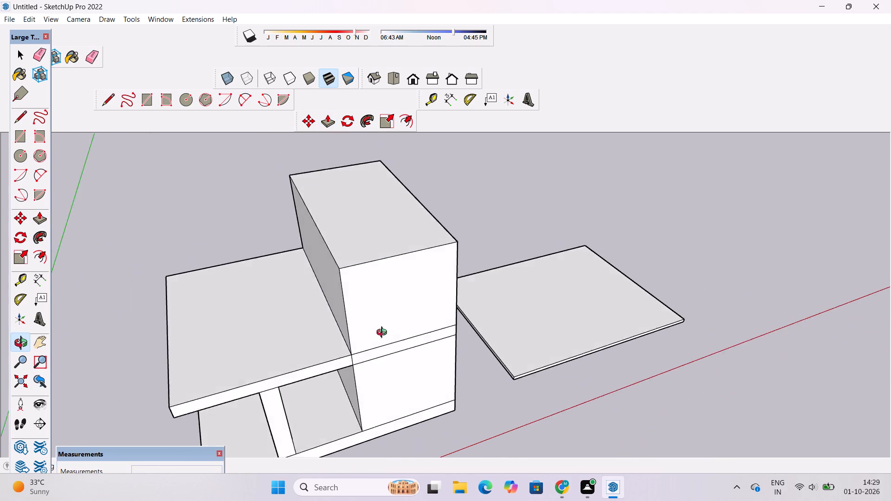
pyautogui.moveTo(384, 334); pyautogui.dragTo(380, 311)
pyautogui.scroll(-2, 351, 297)
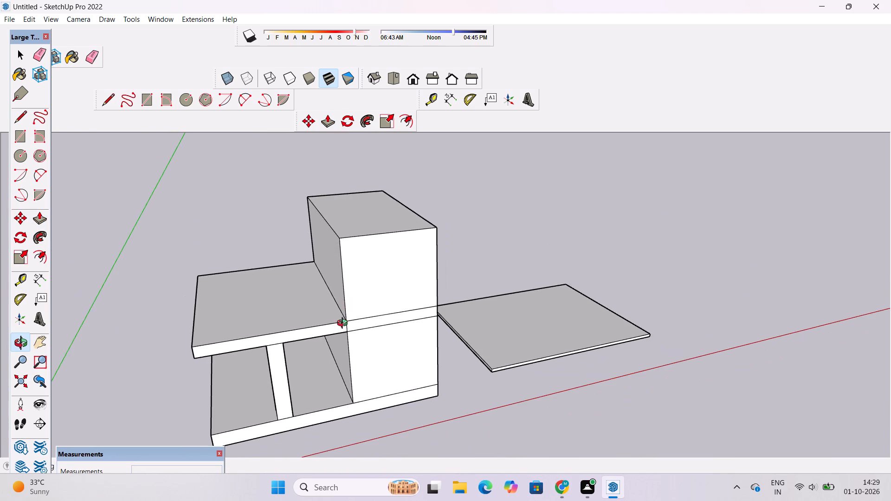
pyautogui.moveTo(346, 327); pyautogui.dragTo(394, 288)
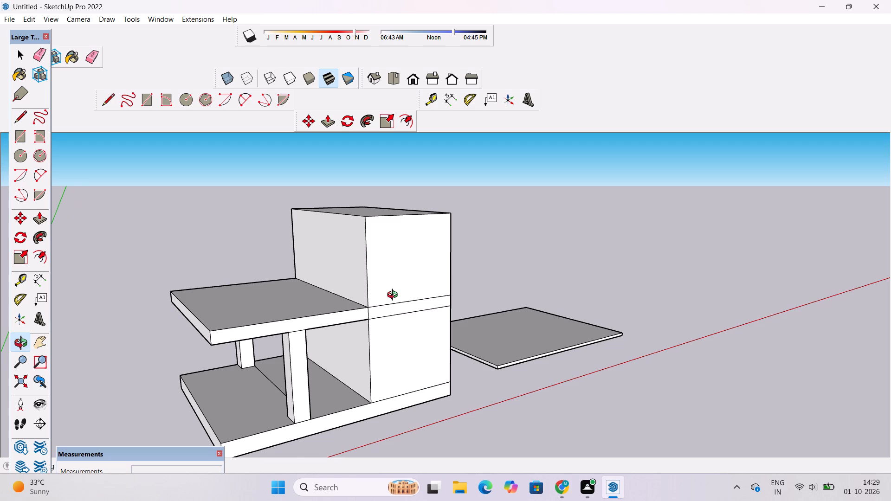
pyautogui.scroll(2, 391, 295)
pyautogui.moveTo(390, 296); pyautogui.dragTo(386, 339)
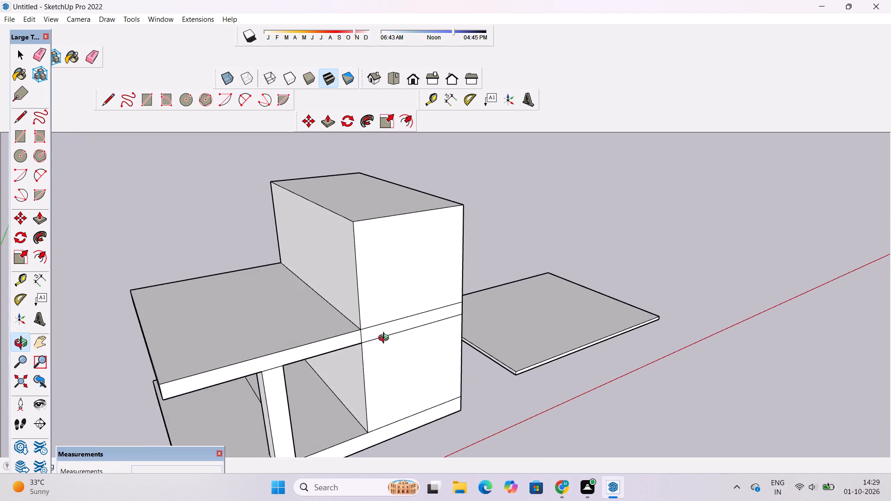
pyautogui.moveTo(386, 339); pyautogui.dragTo(387, 347)
pyautogui.scroll(-4, 372, 335)
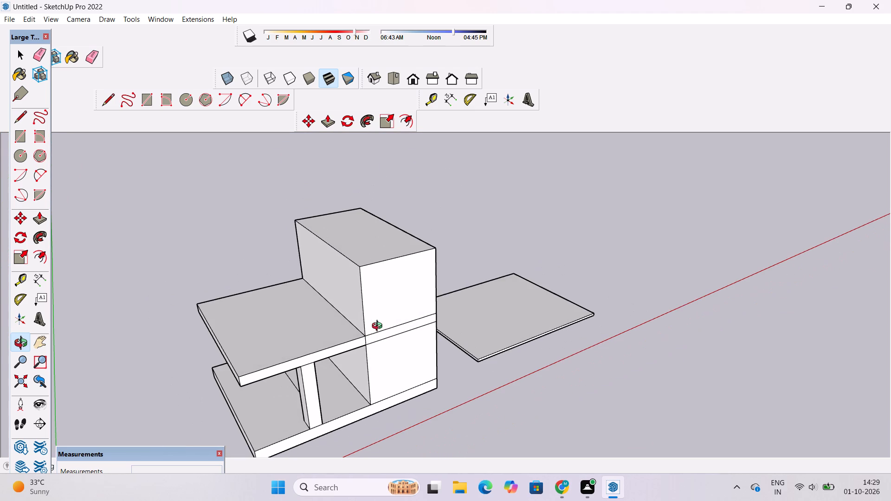
pyautogui.keyDown('shift'); pyautogui.moveTo(379, 326); pyautogui.dragTo(335, 357); pyautogui.keyUp('shift')
pyautogui.scroll(3, 338, 359)
pyautogui.keyDown('shift'); pyautogui.moveTo(340, 359); pyautogui.dragTo(323, 358); pyautogui.keyUp('shift')
# Copy the separate flat plate group onto the upper block, matching its bottom outer corner to the block's top corner.
pyautogui.press('space')
pyautogui.click(481, 351)
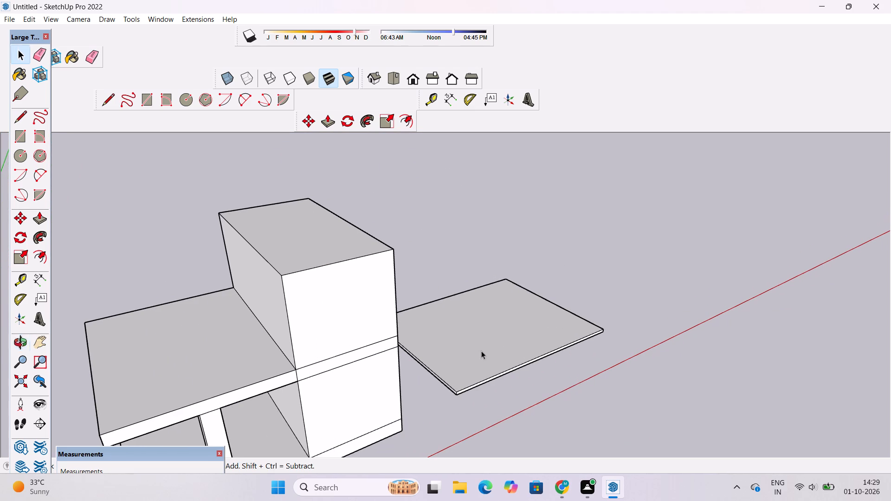
pyautogui.scroll(4, 577, 340)
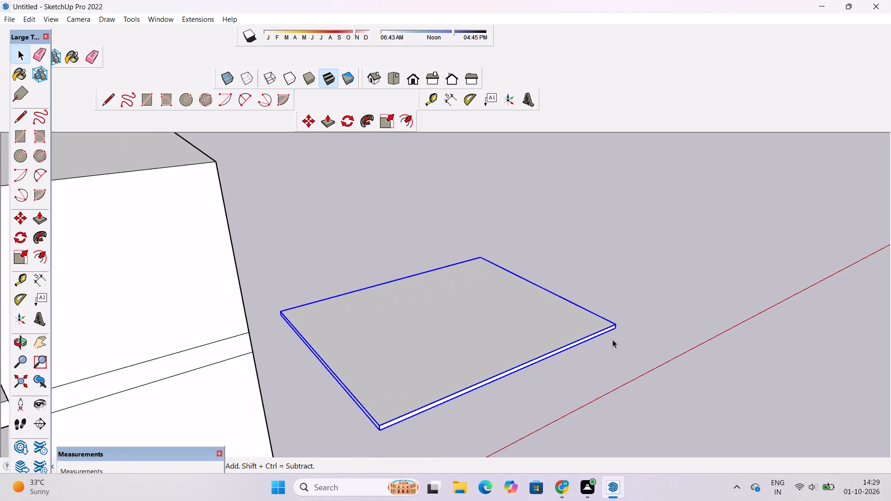
pyautogui.scroll(2, 613, 340)
pyautogui.press('m')
pyautogui.scroll(7, 614, 340)
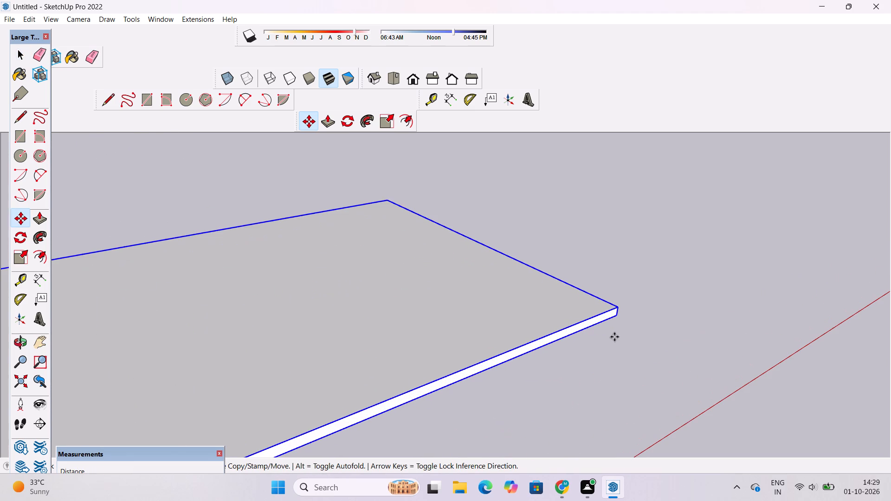
pyautogui.click(617, 317)
pyautogui.scroll(-3, 595, 322)
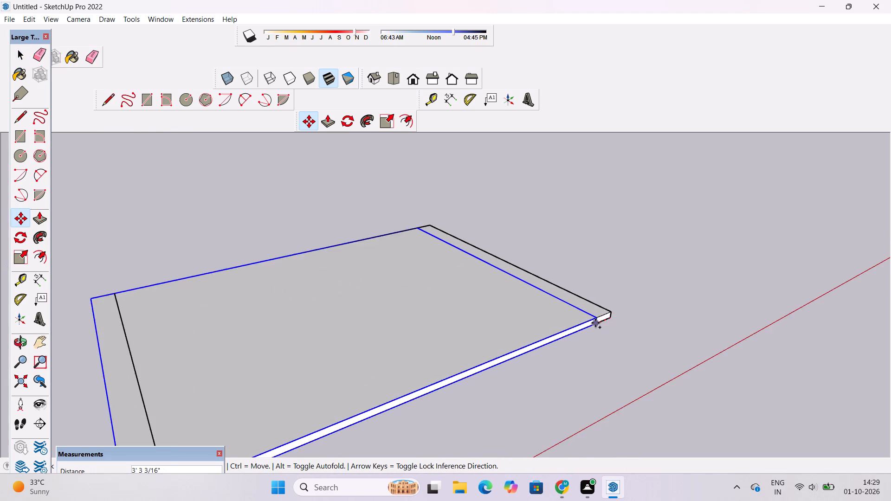
pyautogui.scroll(-12, 595, 323)
pyautogui.scroll(10, 435, 268)
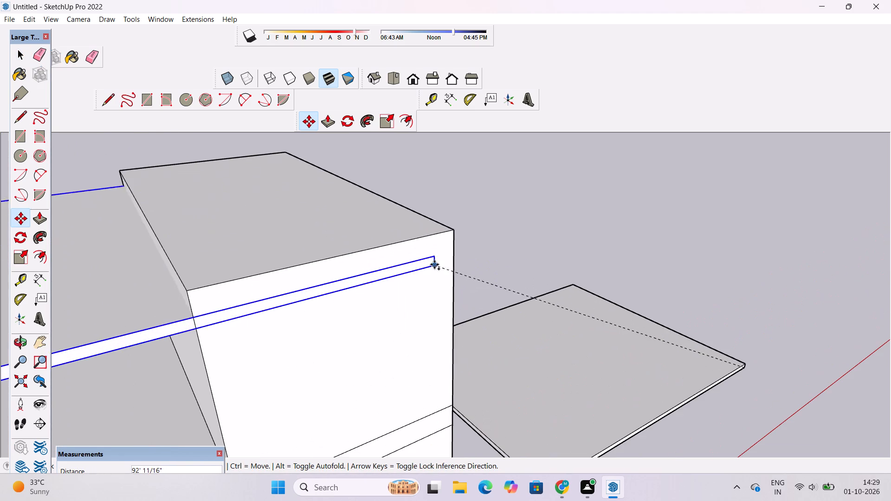
pyautogui.click(456, 231)
pyautogui.press('space')
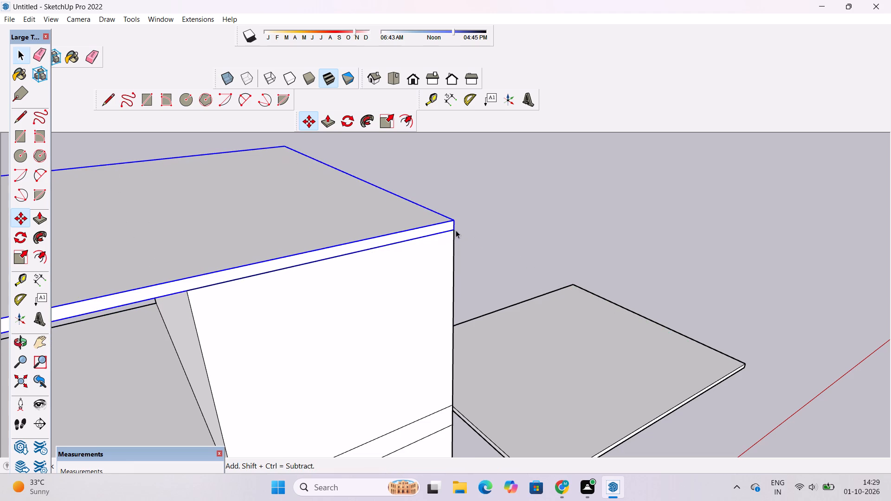
# Explode the copied plate group on top of the upper block.
pyautogui.rightClick(402, 227)
pyautogui.click(436, 302)
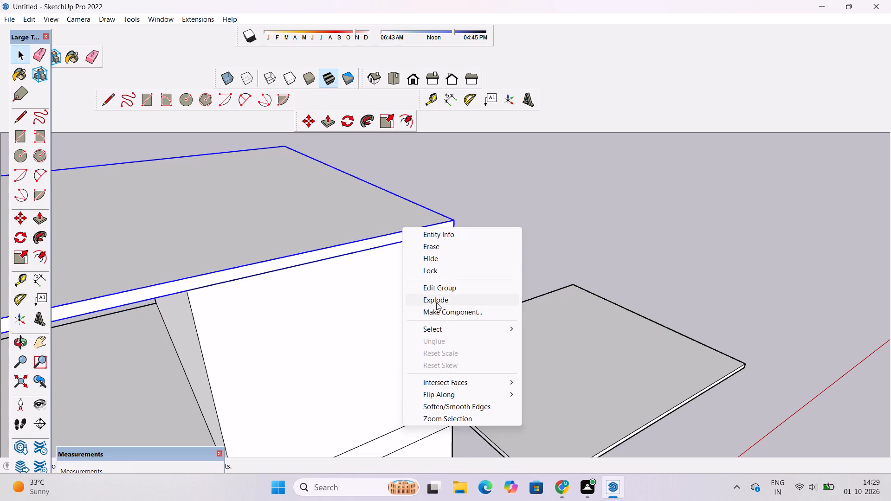
pyautogui.click(484, 251)
# Examine the two-level mass with its new top plate from above, below and the sides.
pyautogui.press('o')
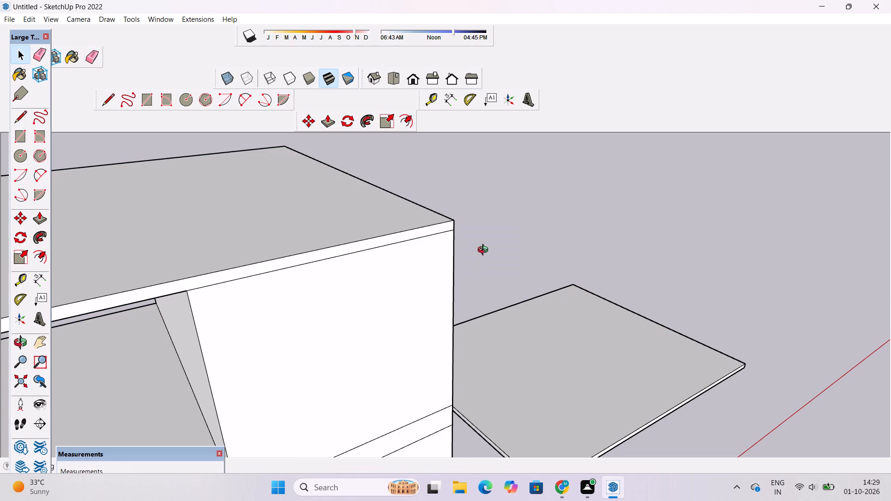
pyautogui.scroll(-5, 504, 259)
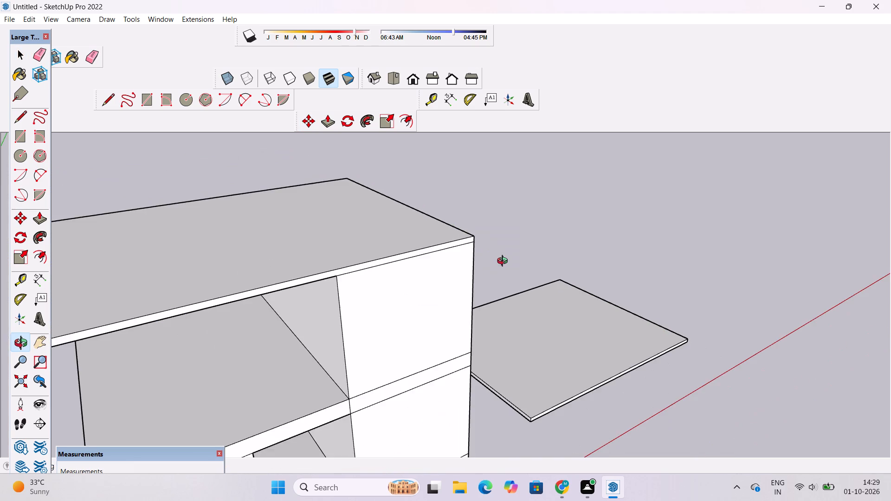
pyautogui.moveTo(504, 273); pyautogui.dragTo(411, 264)
pyautogui.scroll(-4, 391, 263)
pyautogui.keyDown('shift'); pyautogui.moveTo(387, 268); pyautogui.dragTo(491, 322); pyautogui.keyUp('shift')
pyautogui.moveTo(475, 352); pyautogui.dragTo(476, 220)
pyautogui.scroll(5, 458, 238)
pyautogui.moveTo(424, 276); pyautogui.dragTo(503, 378)
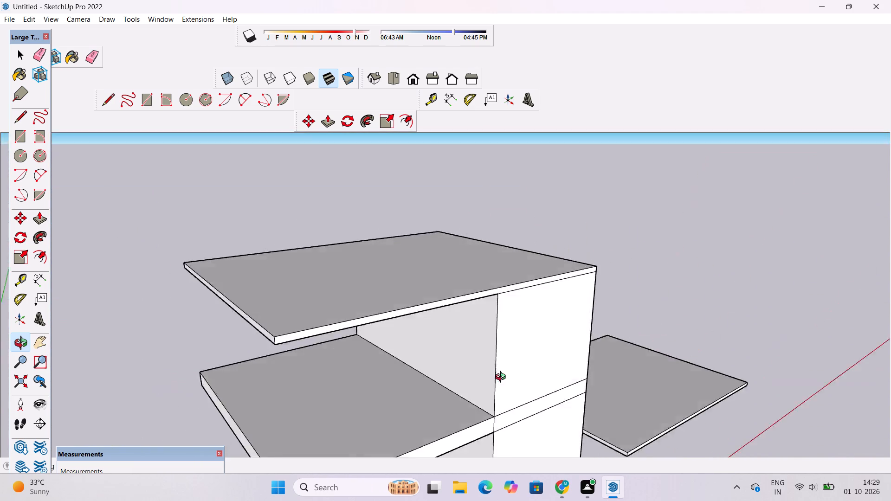
pyautogui.moveTo(503, 378); pyautogui.dragTo(474, 287)
pyautogui.keyDown('shift'); pyautogui.moveTo(486, 278); pyautogui.dragTo(493, 407); pyautogui.keyUp('shift')
pyautogui.scroll(-6, 500, 314)
pyautogui.moveTo(267, 321); pyautogui.dragTo(702, 81)
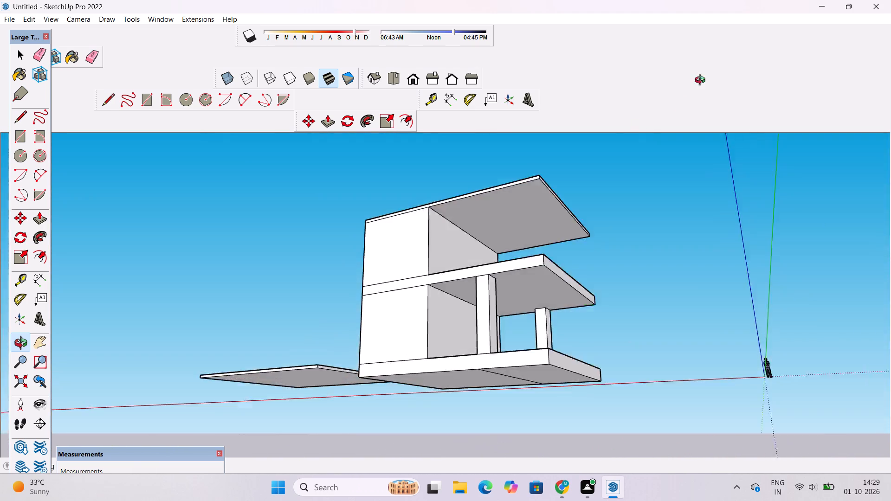
pyautogui.moveTo(702, 81); pyautogui.dragTo(289, 247)
pyautogui.moveTo(420, 293); pyautogui.dragTo(309, 276)
pyautogui.moveTo(369, 302); pyautogui.dragTo(374, 254)
pyautogui.moveTo(374, 322); pyautogui.dragTo(382, 299)
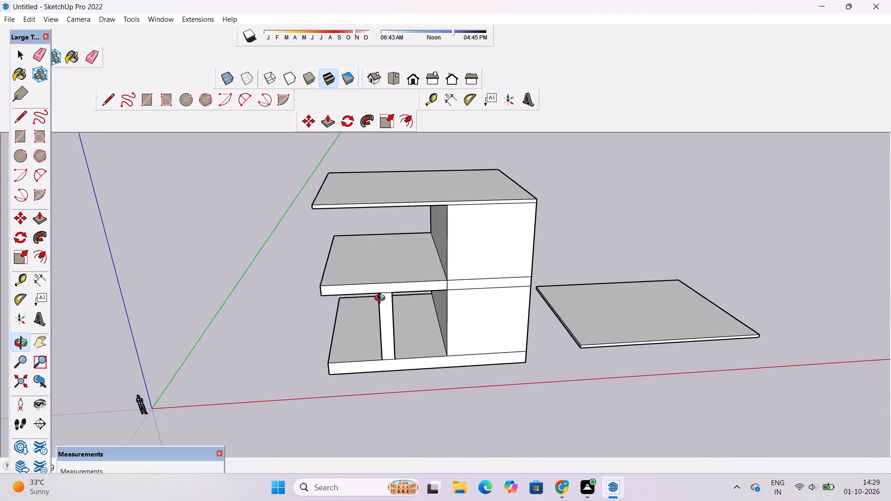
pyautogui.moveTo(382, 299); pyautogui.dragTo(393, 233)
pyautogui.scroll(-2, 393, 233)
pyautogui.keyDown('shift'); pyautogui.moveTo(392, 237); pyautogui.dragTo(386, 279); pyautogui.keyUp('shift')
pyautogui.scroll(-1, 388, 275)
pyautogui.moveTo(402, 259); pyautogui.dragTo(400, 270)
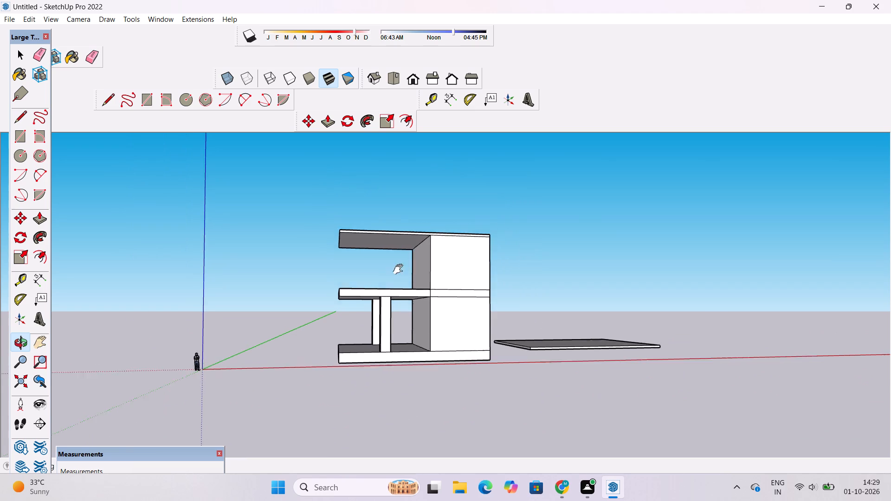
pyautogui.moveTo(400, 270); pyautogui.dragTo(398, 278)
pyautogui.moveTo(398, 280); pyautogui.dragTo(376, 323)
pyautogui.scroll(4, 408, 300)
pyautogui.keyDown('shift'); pyautogui.moveTo(426, 282); pyautogui.dragTo(420, 295); pyautogui.keyUp('shift')
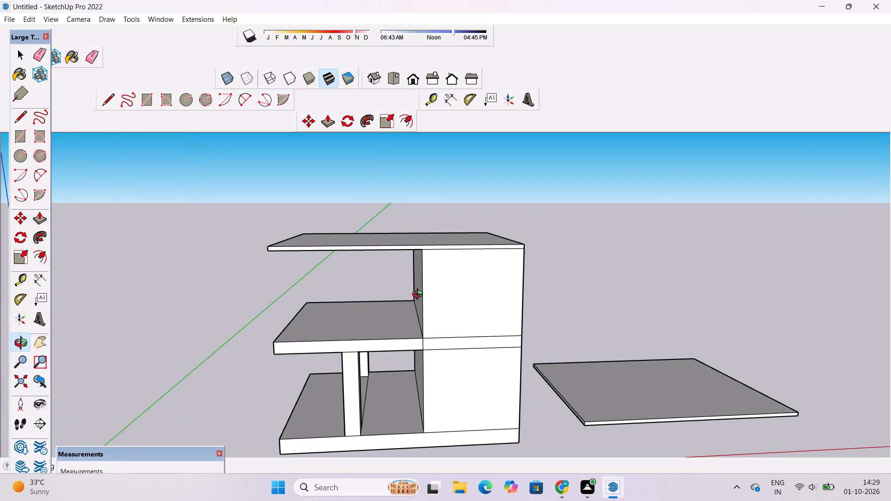
pyautogui.moveTo(435, 308); pyautogui.dragTo(419, 315)
pyautogui.keyDown('shift'); pyautogui.moveTo(418, 313); pyautogui.dragTo(334, 307); pyautogui.keyUp('shift')
pyautogui.scroll(-6, 337, 301)
pyautogui.keyDown('shift'); pyautogui.moveTo(350, 283); pyautogui.dragTo(376, 348); pyautogui.keyUp('shift')
pyautogui.moveTo(383, 342); pyautogui.dragTo(382, 425)
pyautogui.scroll(5, 407, 369)
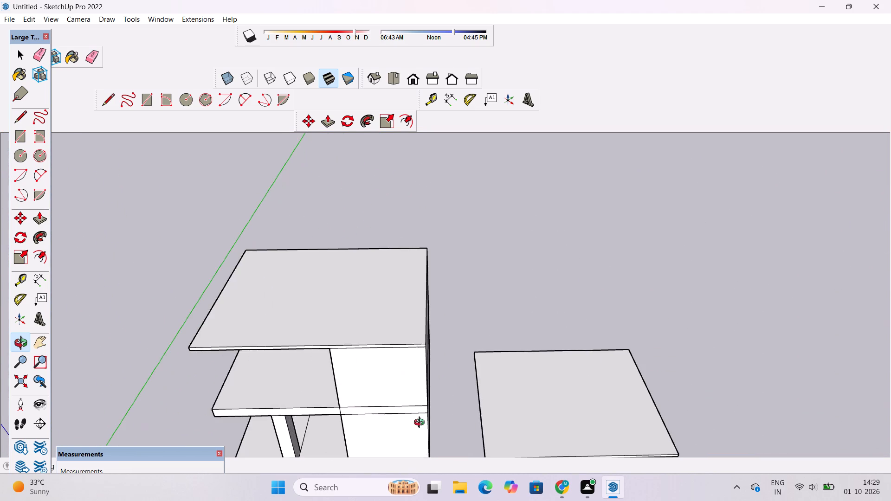
pyautogui.moveTo(421, 426); pyautogui.dragTo(342, 352)
pyautogui.keyDown('shift'); pyautogui.scroll(9, 356, 405); pyautogui.keyUp('shift')
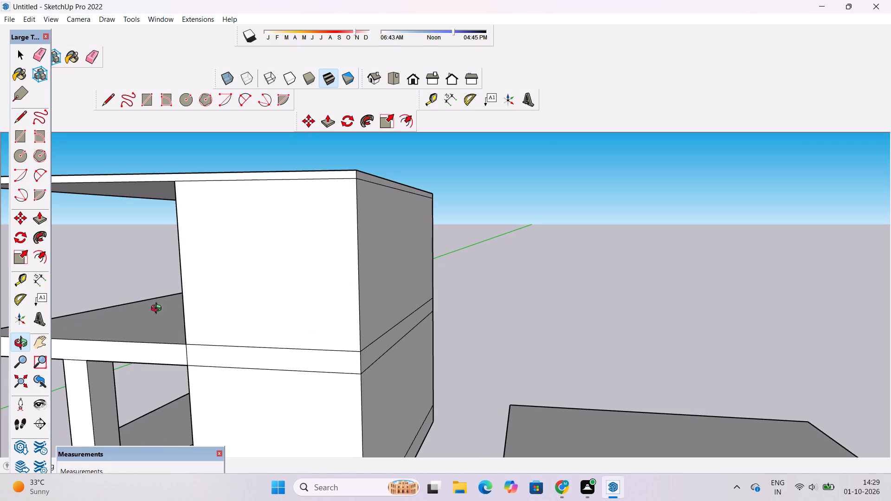
# Measure the middle plate's thickness at the block's vertical edge with the Dimension tool.
pyautogui.click(42, 280)
pyautogui.scroll(9, 139, 368)
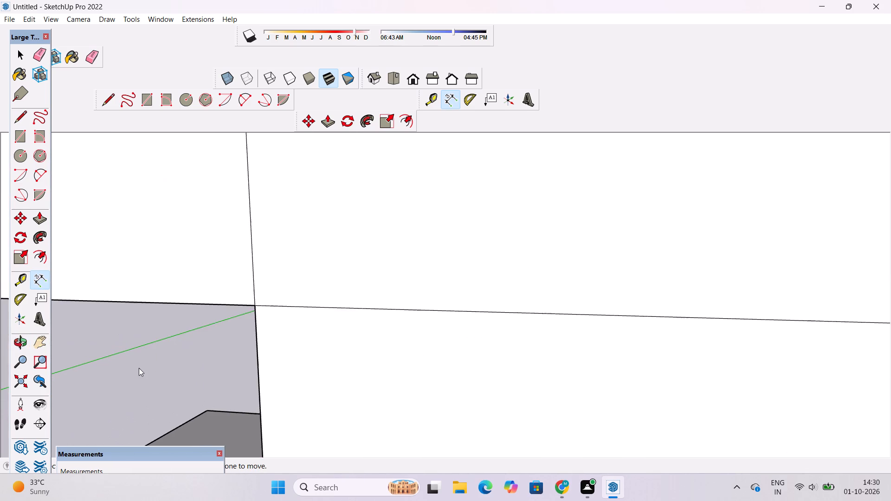
pyautogui.scroll(1, 139, 368)
pyautogui.scroll(-4, 176, 359)
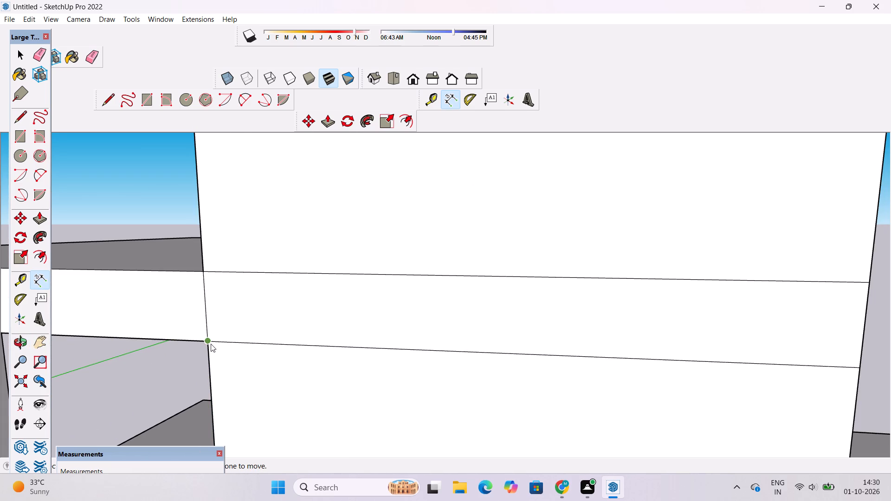
pyautogui.click(208, 341)
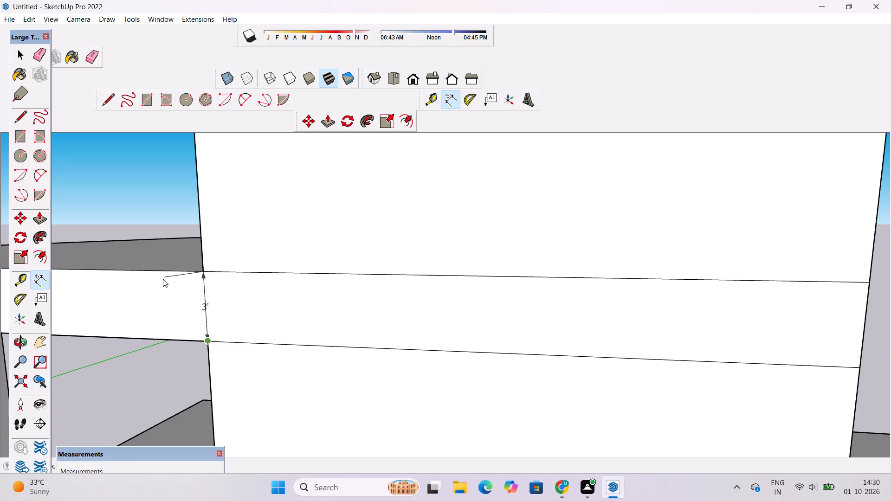
pyautogui.press('space')
# Thicken the new top roof plate by raising its upper face 2' with Push/Pull.
pyautogui.write('o')
pyautogui.scroll(-4, 158, 291)
pyautogui.moveTo(268, 311); pyautogui.dragTo(280, 389)
pyautogui.keyDown('shift'); pyautogui.moveTo(259, 360); pyautogui.dragTo(319, 407); pyautogui.keyUp('shift')
pyautogui.scroll(-4, 308, 376)
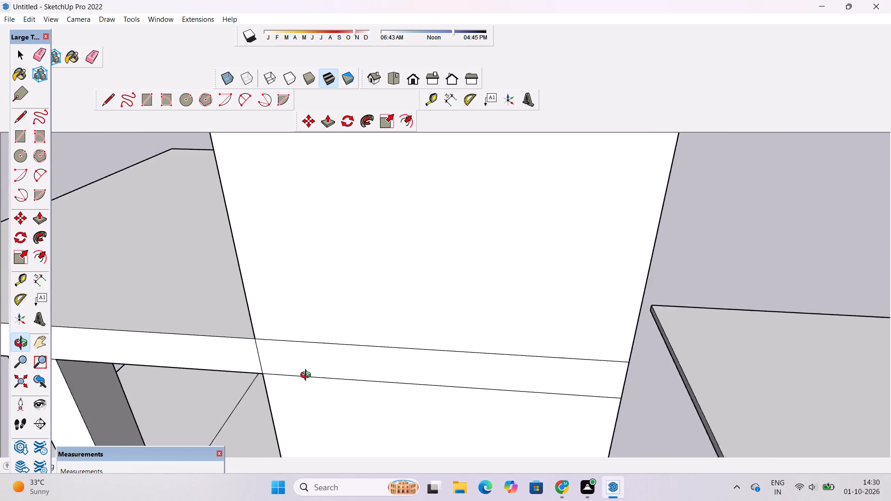
pyautogui.scroll(-2, 308, 376)
pyautogui.keyDown('shift'); pyautogui.moveTo(298, 365); pyautogui.dragTo(332, 434); pyautogui.keyUp('shift')
pyautogui.scroll(-5, 343, 405)
pyautogui.keyDown('shift'); pyautogui.moveTo(320, 392); pyautogui.dragTo(396, 408); pyautogui.keyUp('shift')
pyautogui.scroll(5, 378, 380)
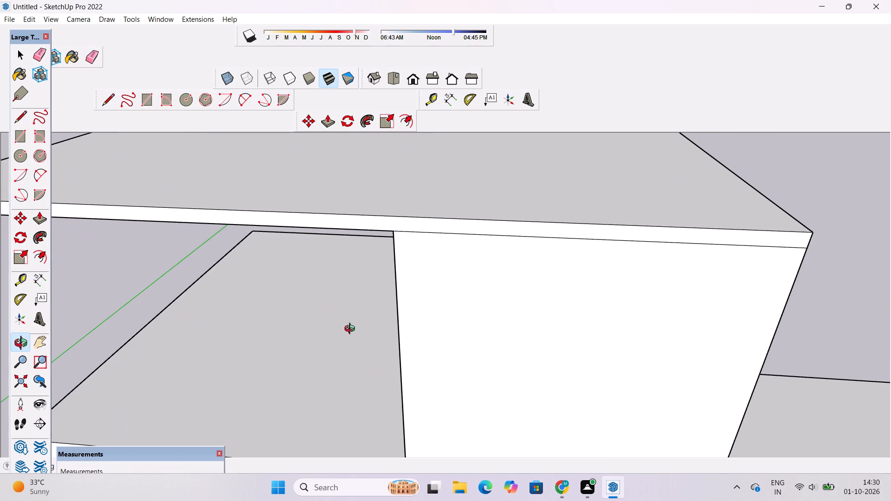
pyautogui.scroll(-4, 204, 309)
pyautogui.click(43, 219)
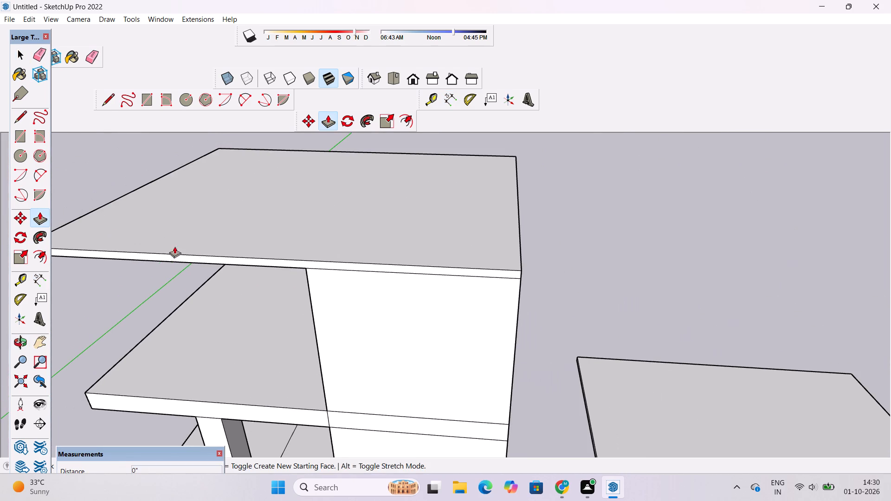
pyautogui.click(268, 245)
pyautogui.write("2'")
pyautogui.press('Return')
# Examine the two-level mass with its thickened roof from the front, the open column side, above and below.
pyautogui.press('o')
pyautogui.scroll(-6, 272, 231)
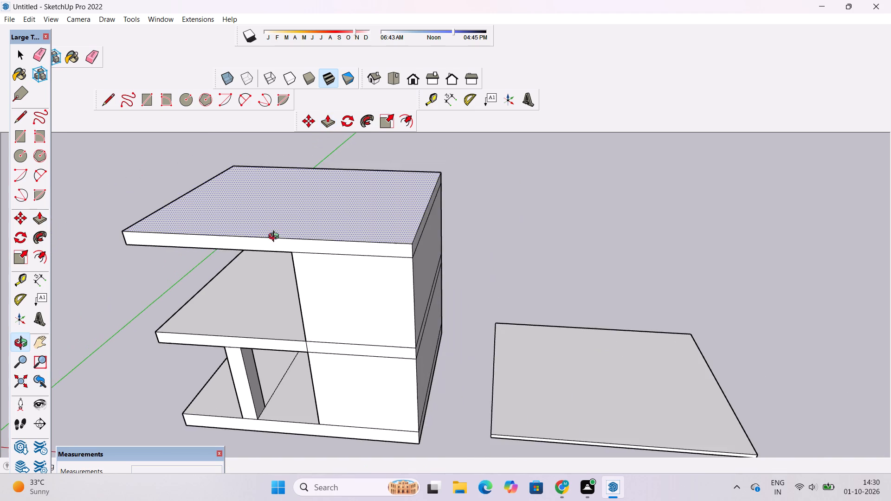
pyautogui.keyDown('shift'); pyautogui.moveTo(279, 250); pyautogui.dragTo(341, 269); pyautogui.keyUp('shift')
pyautogui.moveTo(370, 321); pyautogui.dragTo(398, 230)
pyautogui.scroll(-4, 399, 229)
pyautogui.scroll(1, 399, 229)
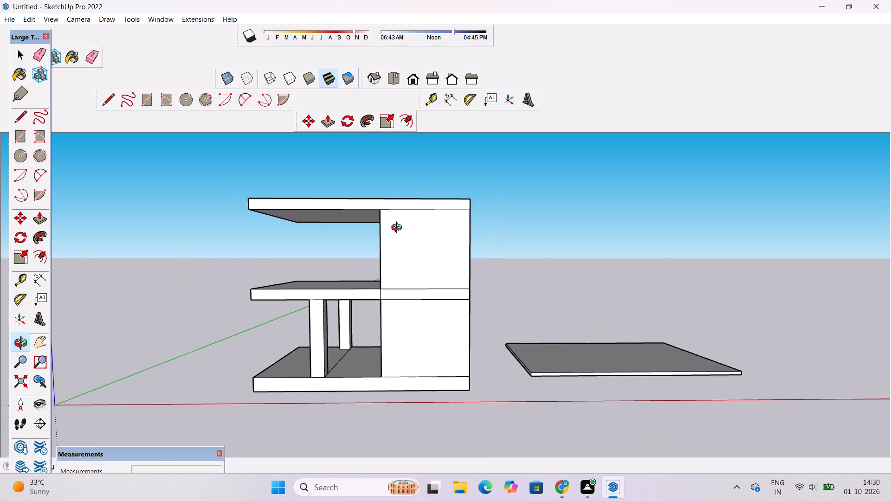
pyautogui.keyDown('shift'); pyautogui.moveTo(399, 229); pyautogui.dragTo(390, 249); pyautogui.keyUp('shift')
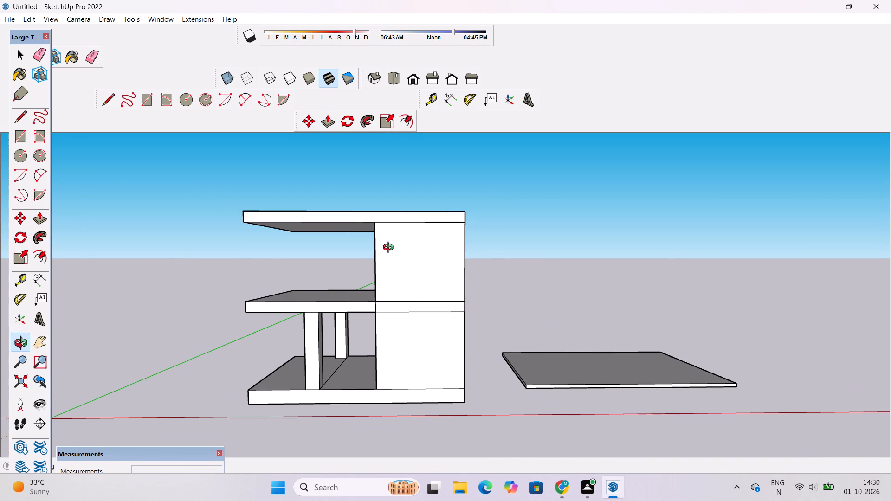
pyautogui.scroll(1, 390, 249)
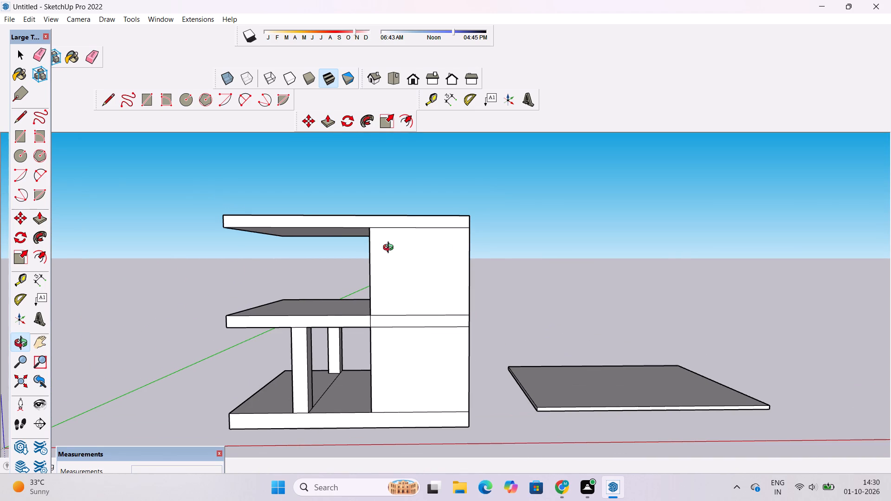
pyautogui.scroll(1, 390, 249)
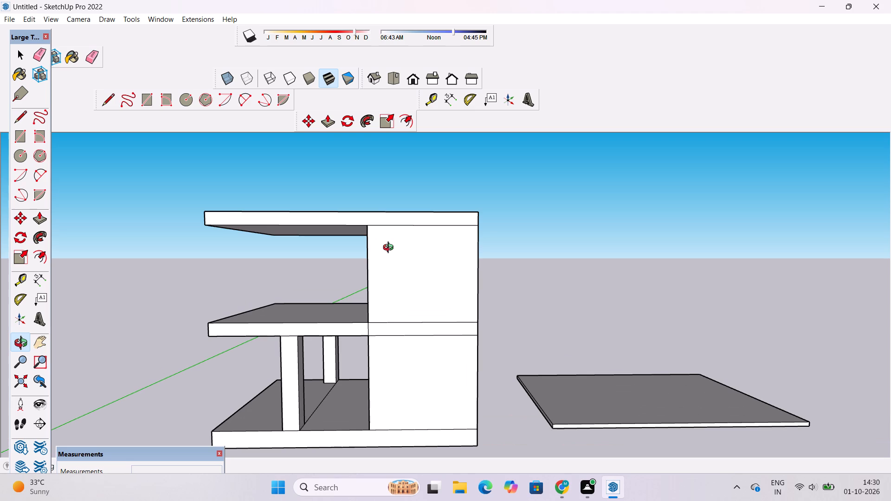
pyautogui.scroll(-2, 390, 249)
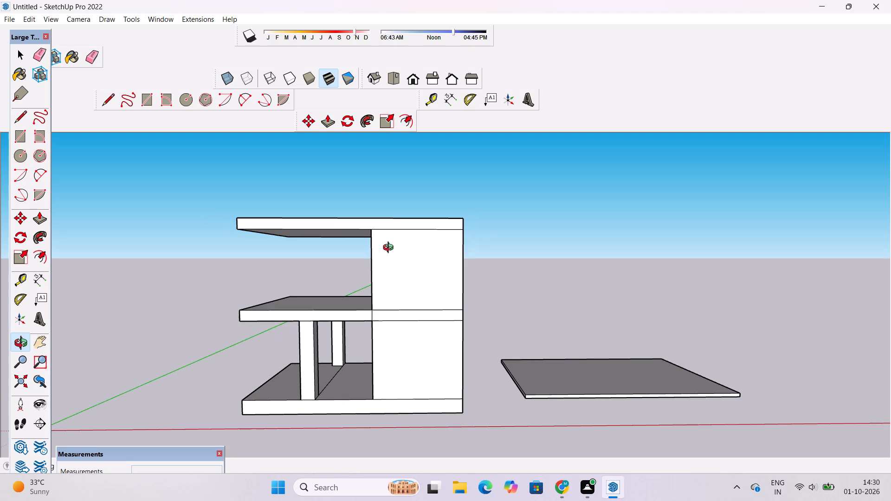
pyautogui.moveTo(392, 253); pyautogui.dragTo(402, 320)
pyautogui.keyDown('shift'); pyautogui.moveTo(382, 321); pyautogui.dragTo(440, 315); pyautogui.keyUp('shift')
pyautogui.moveTo(405, 339); pyautogui.dragTo(447, 303)
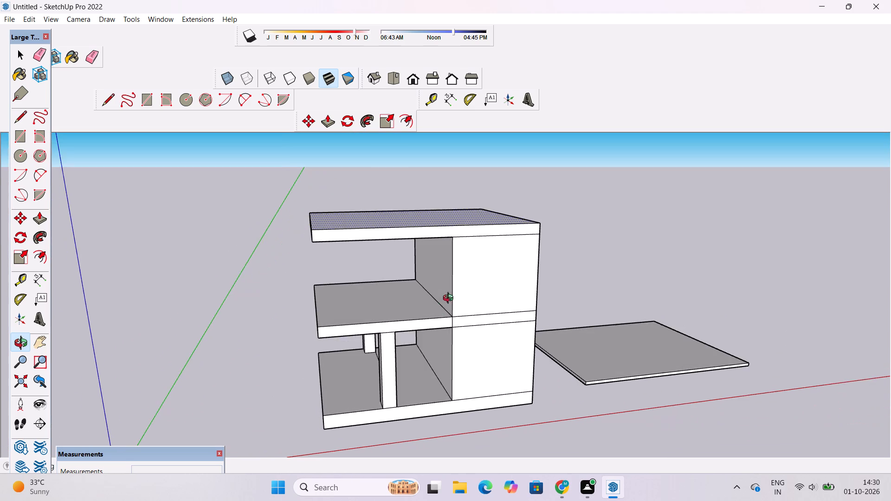
pyautogui.keyDown('shift'); pyautogui.moveTo(431, 312); pyautogui.dragTo(448, 331); pyautogui.keyUp('shift')
pyautogui.moveTo(354, 347); pyautogui.dragTo(360, 334)
pyautogui.moveTo(390, 341); pyautogui.dragTo(372, 345)
pyautogui.keyDown('shift'); pyautogui.moveTo(370, 345); pyautogui.dragTo(367, 333); pyautogui.keyUp('shift')
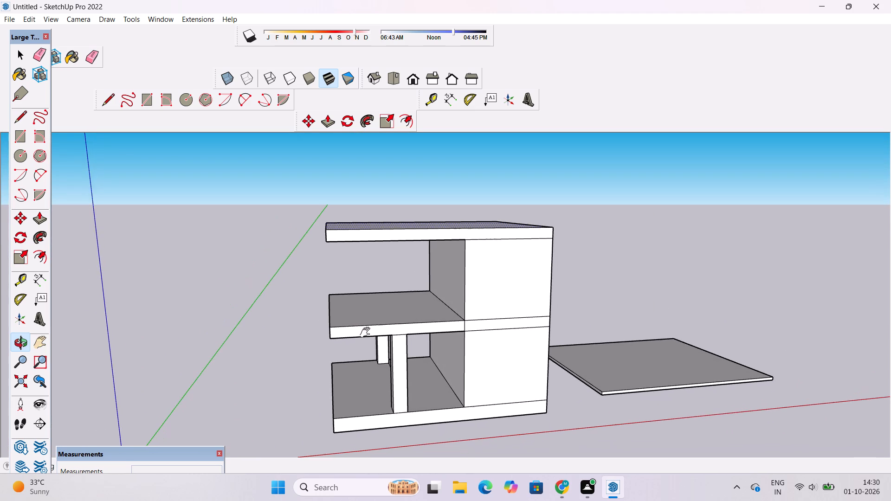
pyautogui.keyDown('shift'); pyautogui.moveTo(410, 334); pyautogui.dragTo(351, 337); pyautogui.keyUp('shift')
pyautogui.scroll(4, 332, 380)
pyautogui.scroll(-5, 336, 374)
pyautogui.moveTo(342, 371); pyautogui.dragTo(413, 370)
pyautogui.keyDown('shift'); pyautogui.moveTo(411, 366); pyautogui.dragTo(413, 335); pyautogui.keyUp('shift')
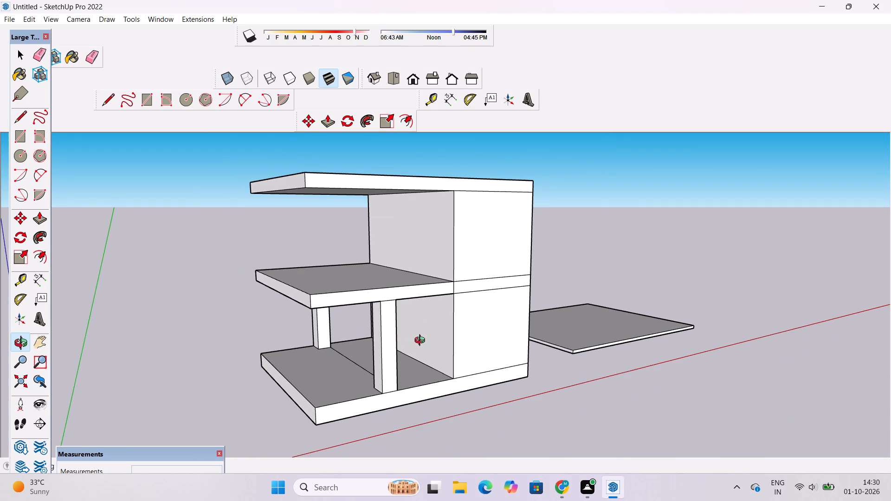
pyautogui.moveTo(422, 341); pyautogui.dragTo(392, 346)
pyautogui.keyDown('shift'); pyautogui.moveTo(392, 346); pyautogui.dragTo(391, 363); pyautogui.keyUp('shift')
pyautogui.scroll(-4, 360, 281)
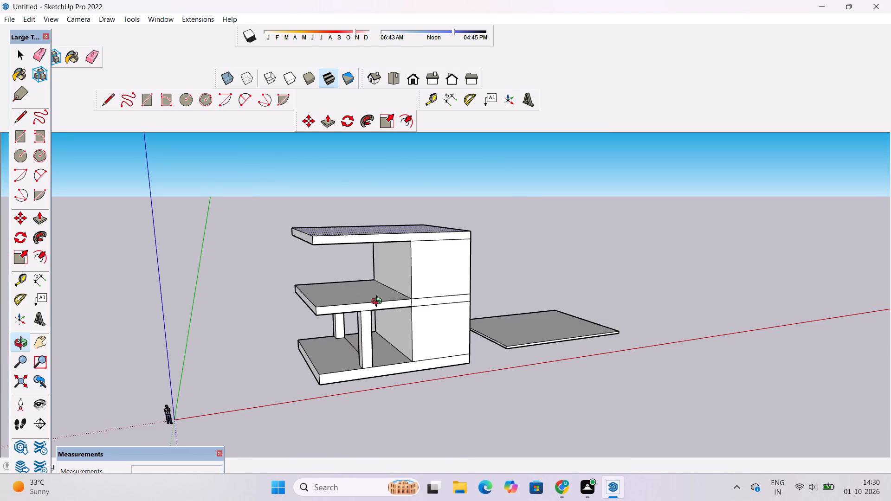
pyautogui.keyDown('shift'); pyautogui.moveTo(381, 302); pyautogui.dragTo(384, 348); pyautogui.keyUp('shift')
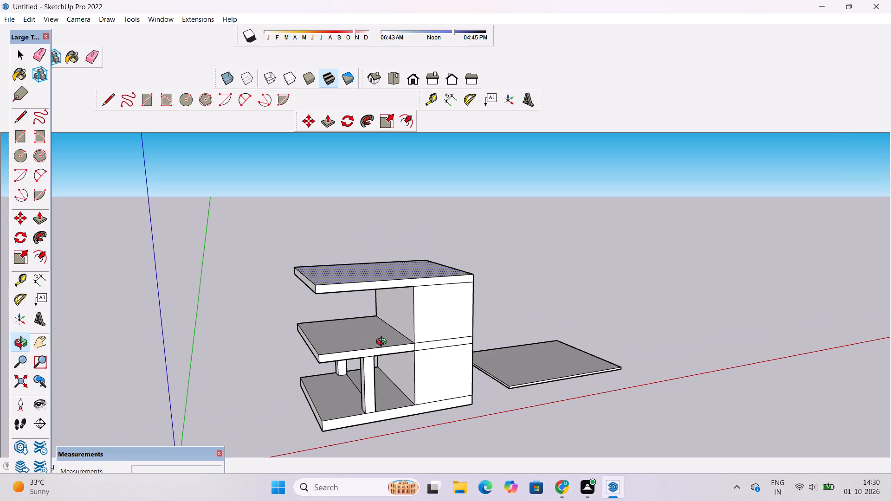
pyautogui.moveTo(351, 417); pyautogui.dragTo(349, 465)
pyautogui.scroll(4, 363, 429)
pyautogui.moveTo(325, 420); pyautogui.dragTo(407, 415)
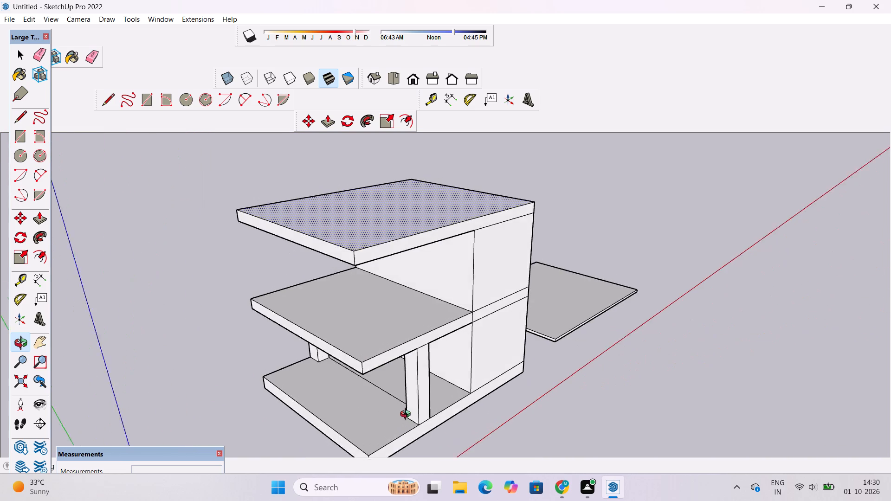
pyautogui.moveTo(407, 415); pyautogui.dragTo(425, 408)
pyautogui.keyDown('shift'); pyautogui.moveTo(431, 424); pyautogui.dragTo(393, 395); pyautogui.keyUp('shift')
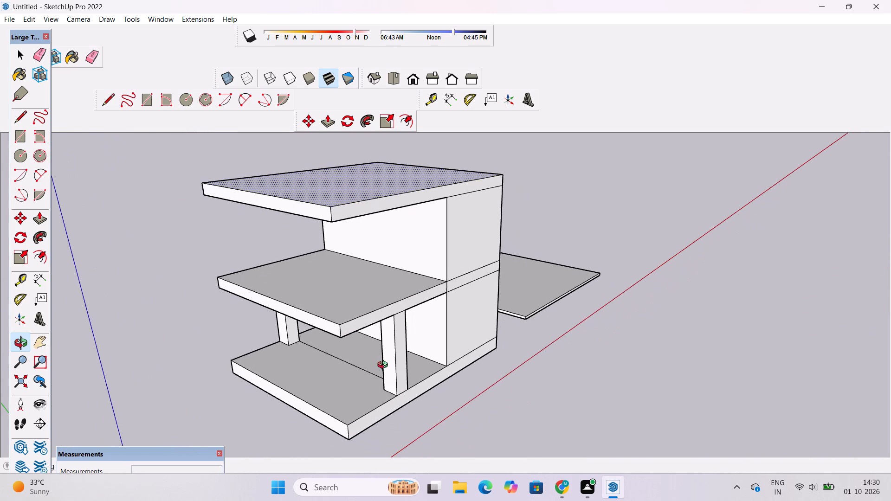
# Copy the four base edges of the front column onto open space in front of the building as a separate square outline.
pyautogui.scroll(4, 384, 365)
pyautogui.keyDown('shift'); pyautogui.moveTo(384, 372); pyautogui.dragTo(359, 354); pyautogui.keyUp('shift')
pyautogui.scroll(4, 326, 361)
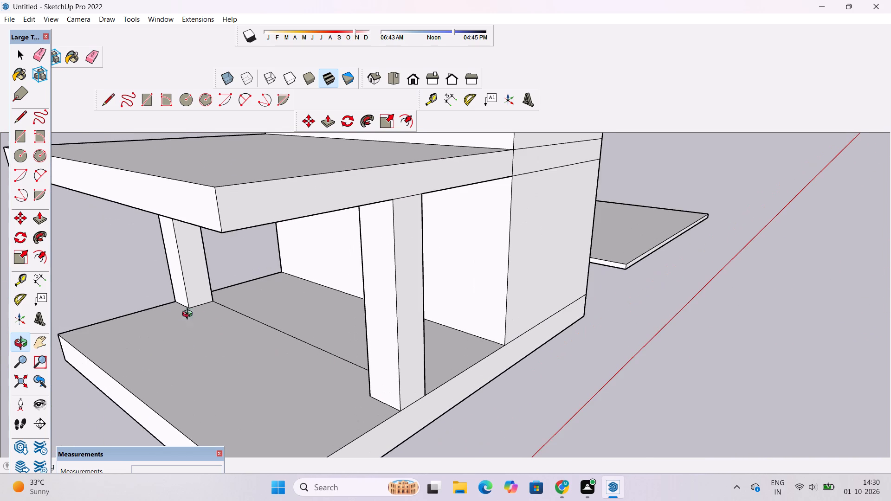
pyautogui.scroll(7, 181, 312)
pyautogui.moveTo(180, 310); pyautogui.dragTo(323, 324)
pyautogui.moveTo(314, 361); pyautogui.dragTo(440, 348)
pyautogui.keyDown('shift'); pyautogui.moveTo(431, 388); pyautogui.dragTo(431, 374); pyautogui.keyUp('shift')
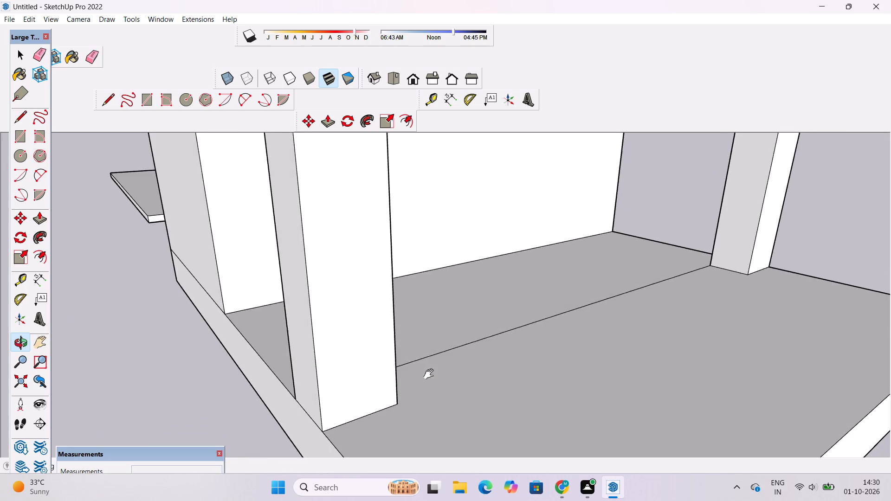
pyautogui.keyDown('shift'); pyautogui.moveTo(431, 374); pyautogui.dragTo(433, 337); pyautogui.keyUp('shift')
pyautogui.moveTo(394, 374); pyautogui.dragTo(460, 361)
pyautogui.press('space')
pyautogui.scroll(2, 371, 378)
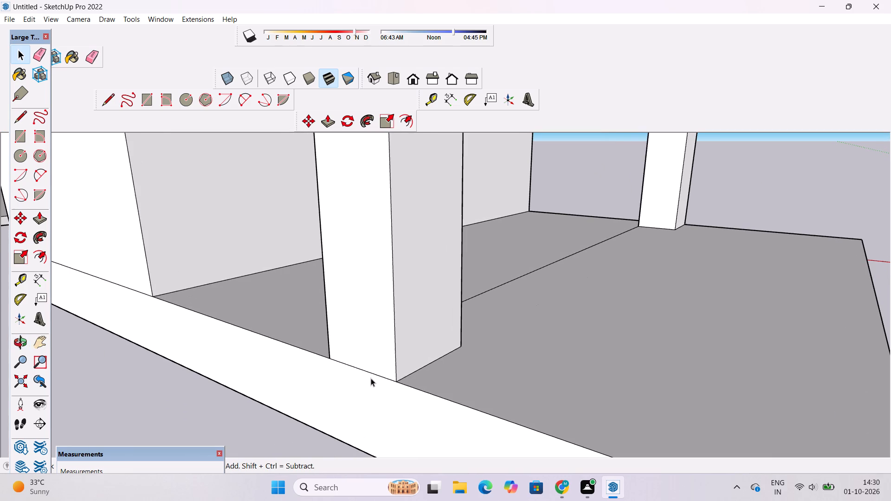
pyautogui.keyDown('shift'); pyautogui.click(371, 373); pyautogui.keyUp('shift')
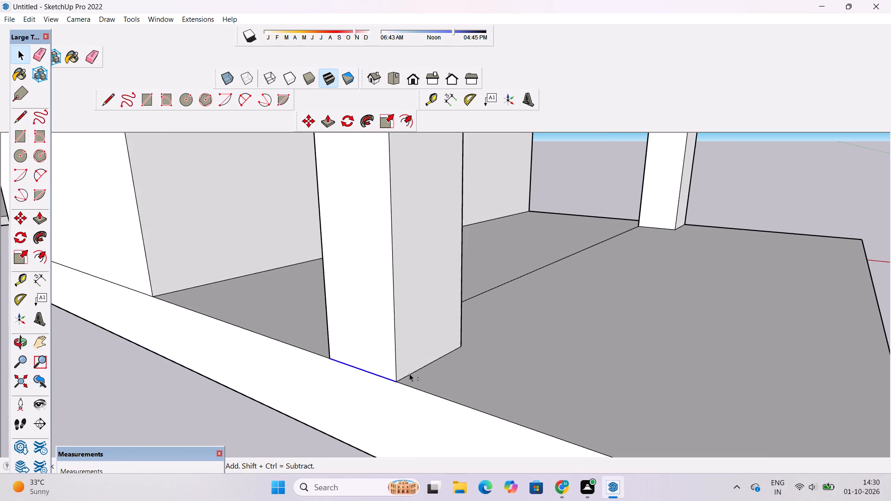
pyautogui.keyDown('shift'); pyautogui.click(410, 373); pyautogui.keyUp('shift')
pyautogui.press('o')
pyautogui.moveTo(320, 369); pyautogui.dragTo(539, 366)
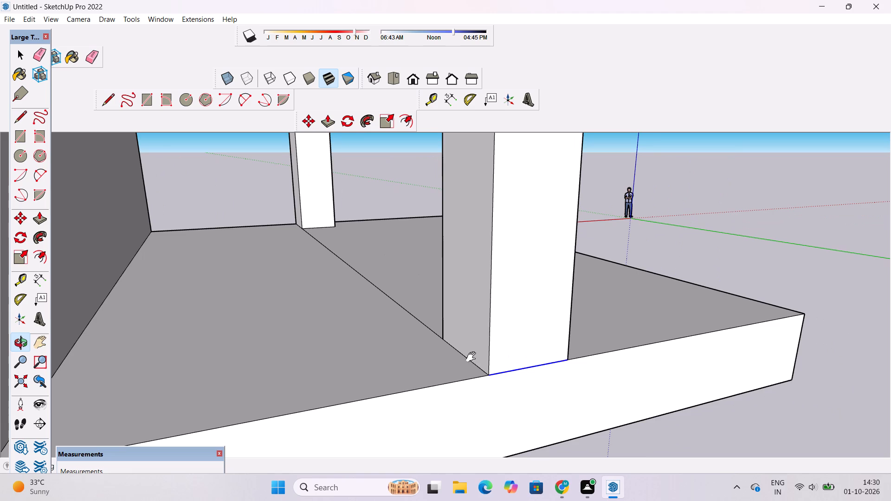
pyautogui.keyDown('shift'); pyautogui.scroll(4, 457, 366); pyautogui.keyUp('shift')
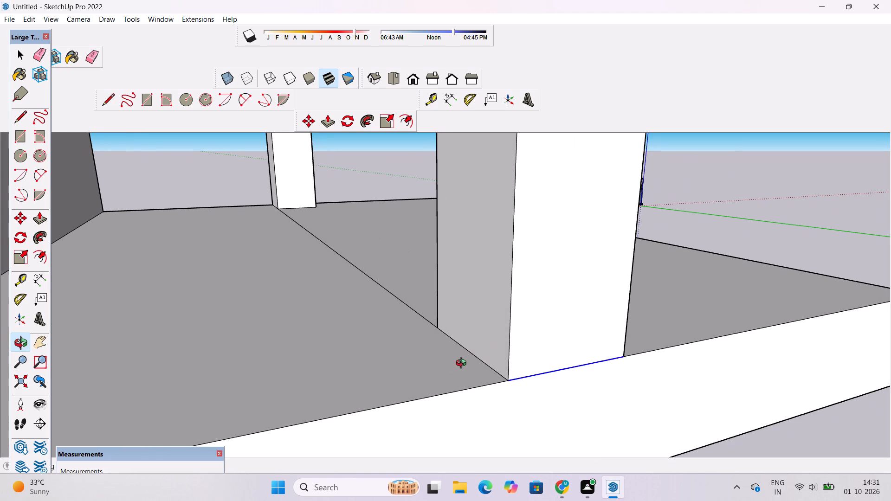
pyautogui.moveTo(438, 379); pyautogui.dragTo(488, 384)
pyautogui.press('space')
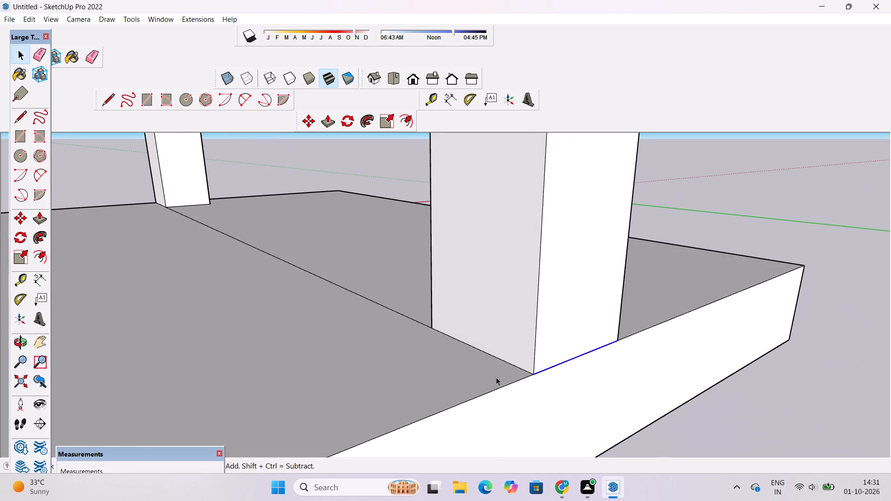
pyautogui.keyDown('shift'); pyautogui.click(511, 362); pyautogui.keyUp('shift')
pyautogui.press('o')
pyautogui.moveTo(486, 375); pyautogui.dragTo(776, 411)
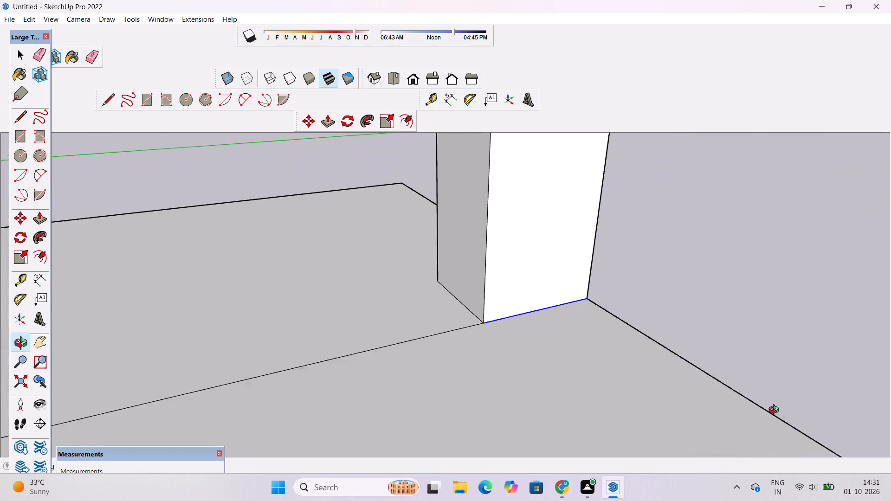
pyautogui.moveTo(776, 411); pyautogui.dragTo(824, 416)
pyautogui.moveTo(335, 350); pyautogui.dragTo(540, 344)
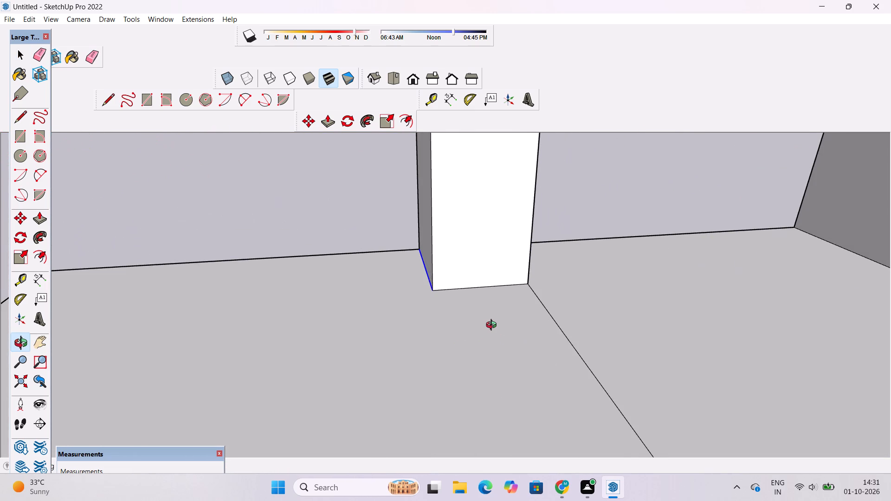
pyautogui.scroll(5, 492, 309)
pyautogui.press('space')
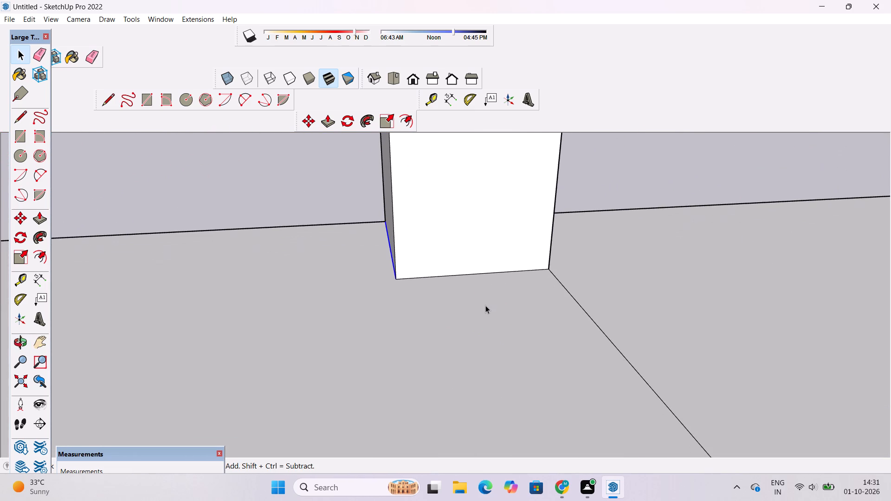
pyautogui.keyDown('shift'); pyautogui.click(474, 274); pyautogui.keyUp('shift')
pyautogui.press('m')
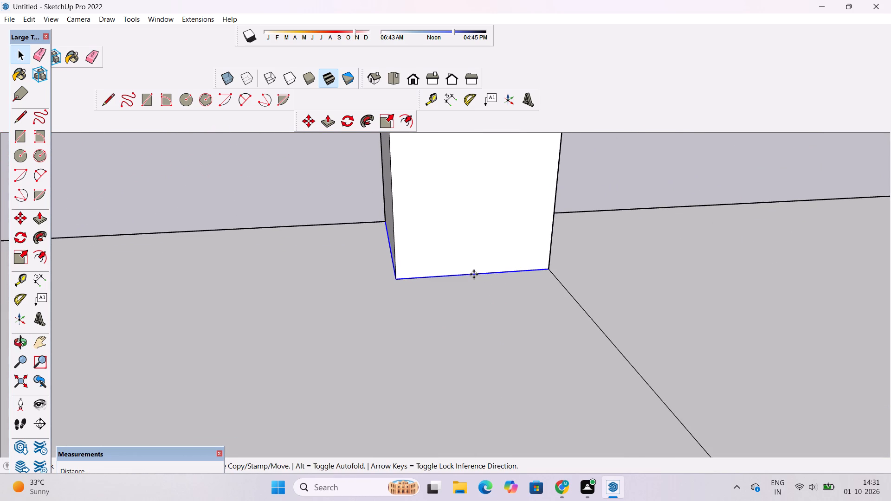
pyautogui.click(553, 274)
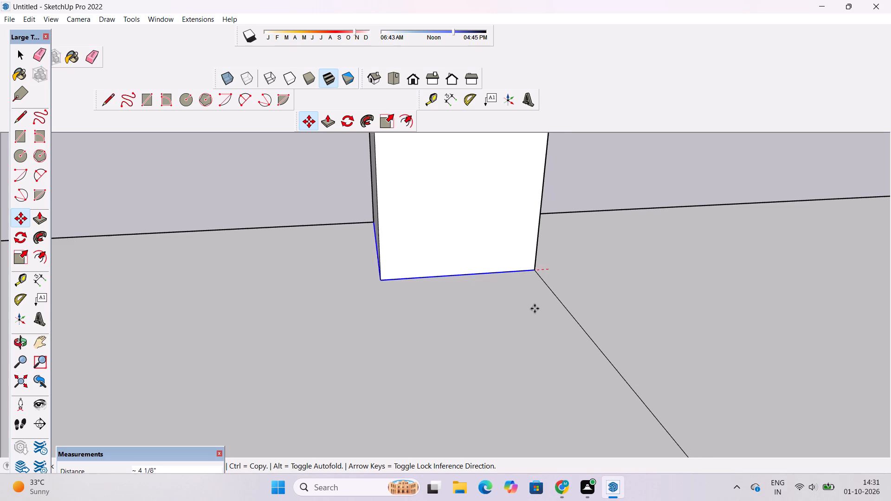
pyautogui.scroll(-17, 525, 321)
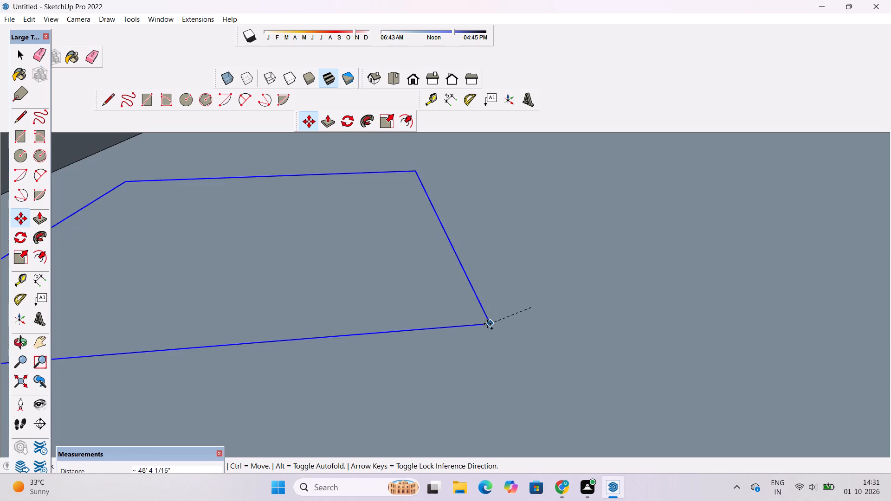
pyautogui.scroll(-20, 460, 329)
pyautogui.scroll(-13, 460, 329)
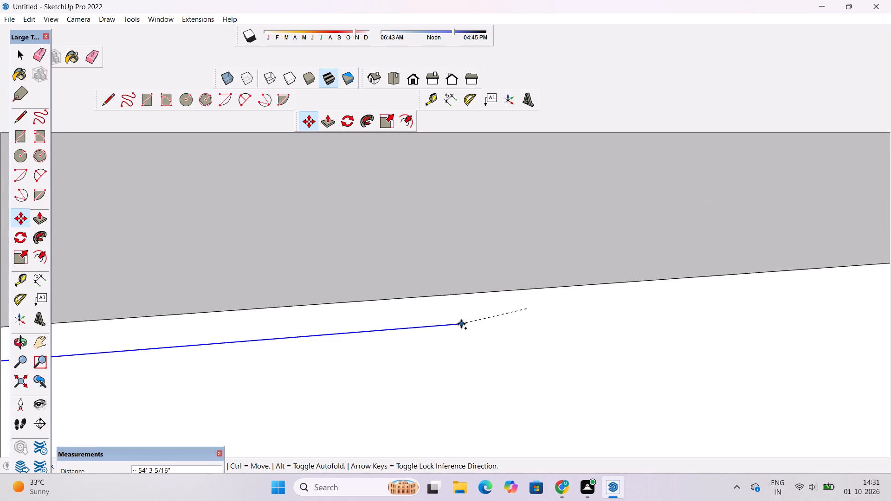
pyautogui.scroll(-20, 461, 324)
pyautogui.scroll(-9, 461, 324)
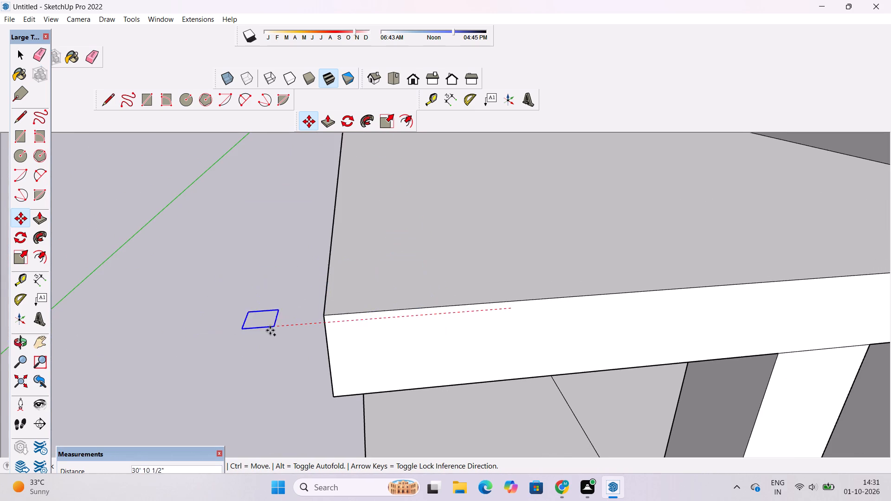
pyautogui.scroll(-20, 270, 330)
pyautogui.scroll(-1, 270, 330)
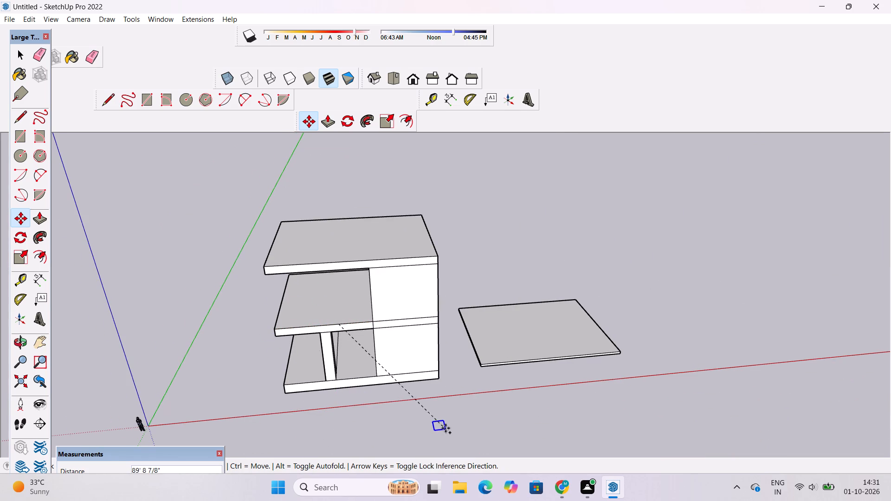
pyautogui.click(445, 413)
pyautogui.scroll(4, 412, 391)
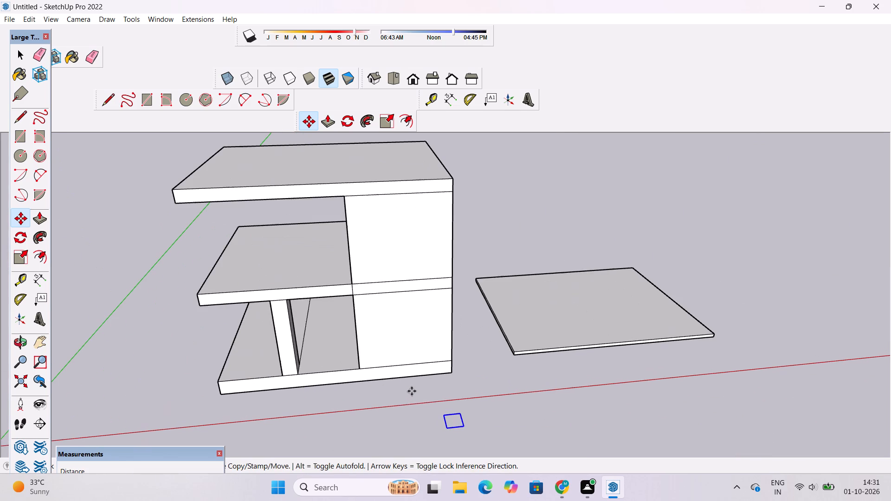
pyautogui.scroll(4, 436, 420)
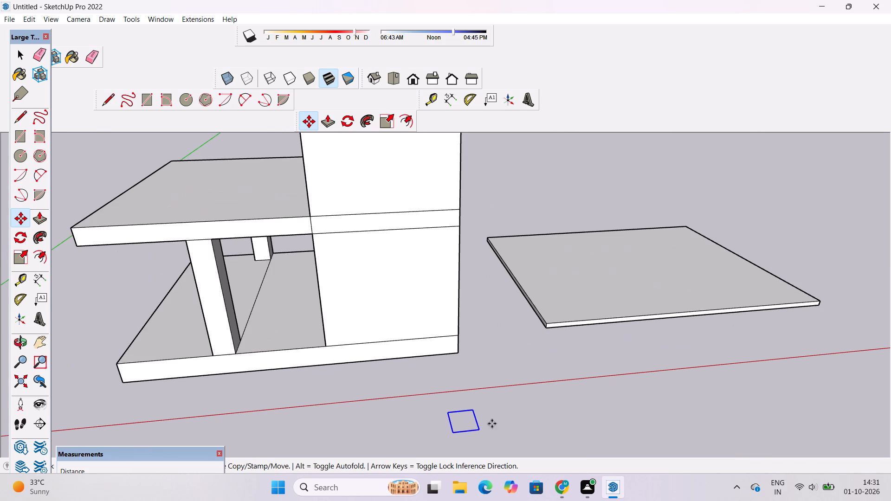
# Move the square outline from the open ground onto the middle plate's top face, flush with its edge above the lower column.
pyautogui.click(479, 430)
pyautogui.scroll(-6, 435, 407)
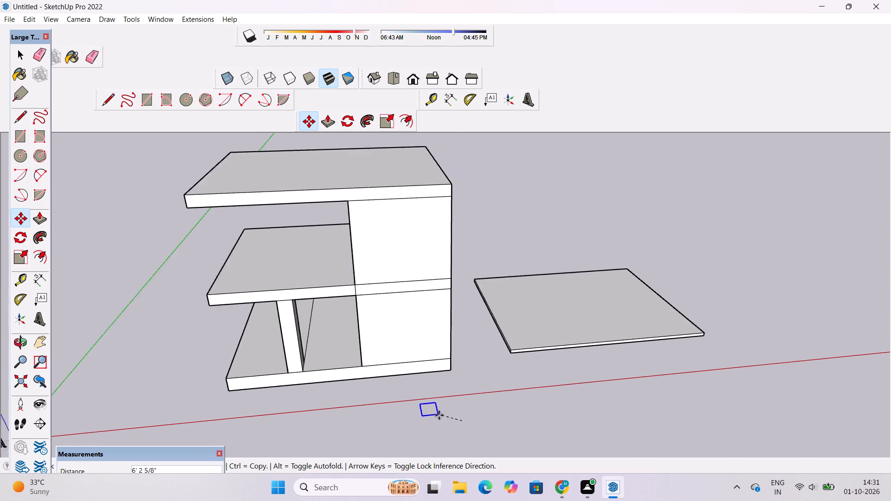
pyautogui.scroll(-2, 439, 415)
pyautogui.scroll(17, 293, 315)
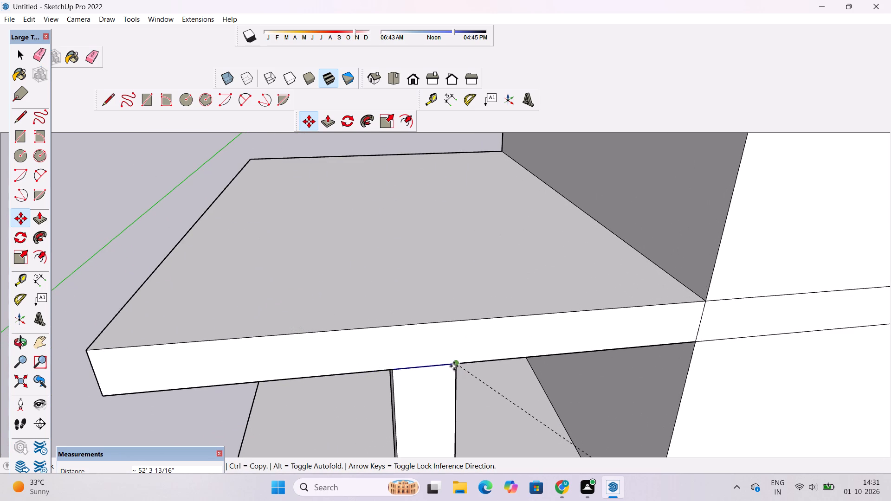
pyautogui.click(451, 321)
pyautogui.press('space')
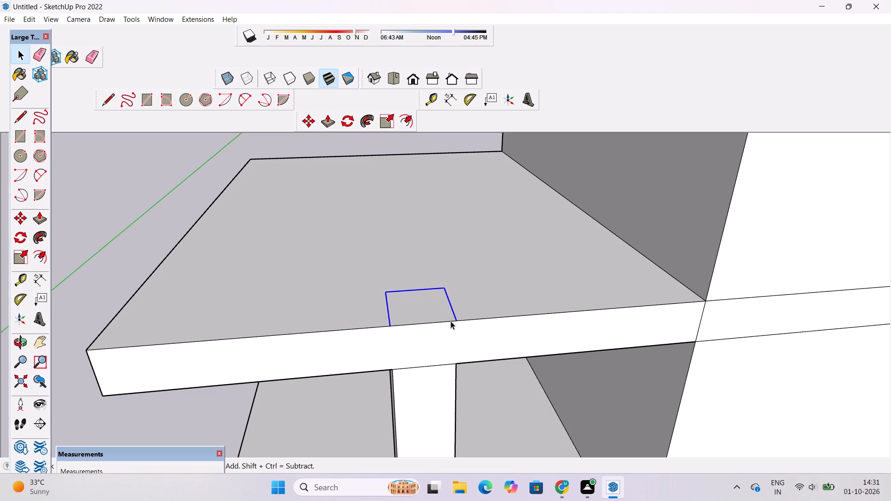
# Examine the placed square outline on the middle plate from the front, the far side and above.
pyautogui.write('o')
pyautogui.scroll(-5, 451, 321)
pyautogui.moveTo(416, 345); pyautogui.dragTo(504, 362)
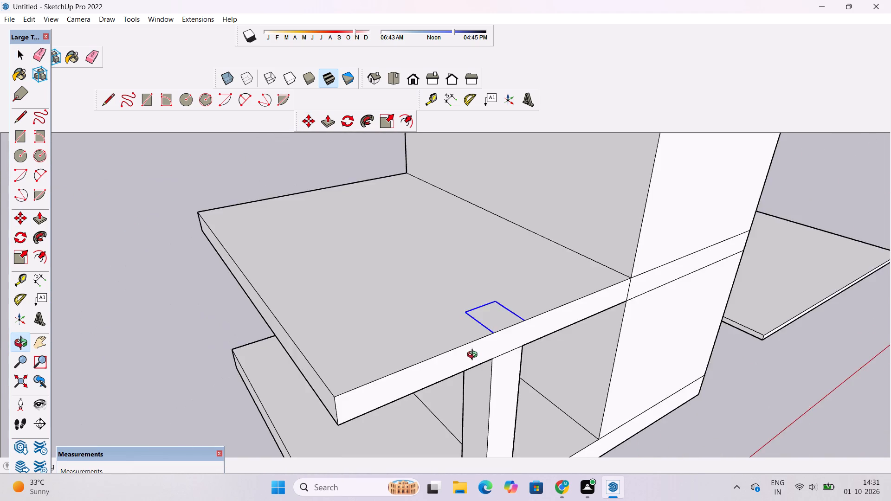
pyautogui.scroll(-5, 471, 340)
pyautogui.moveTo(477, 338); pyautogui.dragTo(522, 414)
pyautogui.moveTo(480, 409); pyautogui.dragTo(692, 373)
pyautogui.scroll(1, 510, 293)
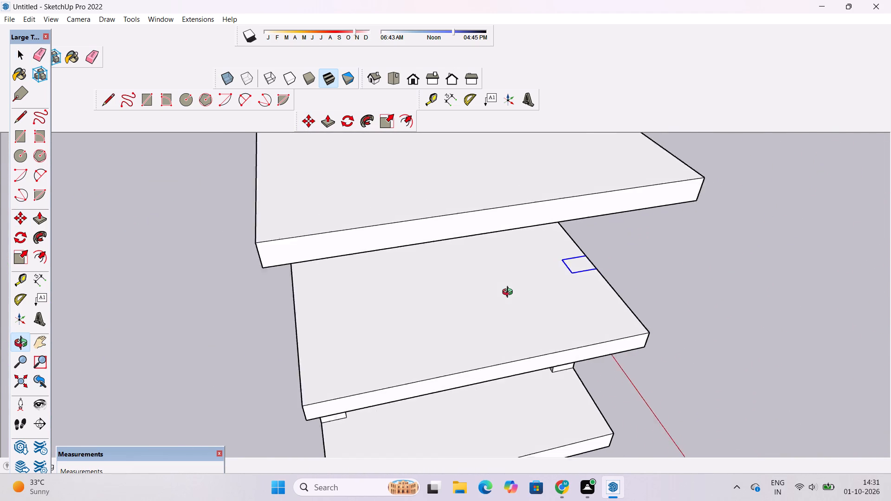
pyautogui.scroll(3, 510, 293)
pyautogui.moveTo(475, 303); pyautogui.dragTo(711, 277)
pyautogui.keyDown('shift'); pyautogui.moveTo(657, 300); pyautogui.dragTo(642, 252); pyautogui.keyUp('shift')
pyautogui.moveTo(600, 273); pyautogui.dragTo(594, 288)
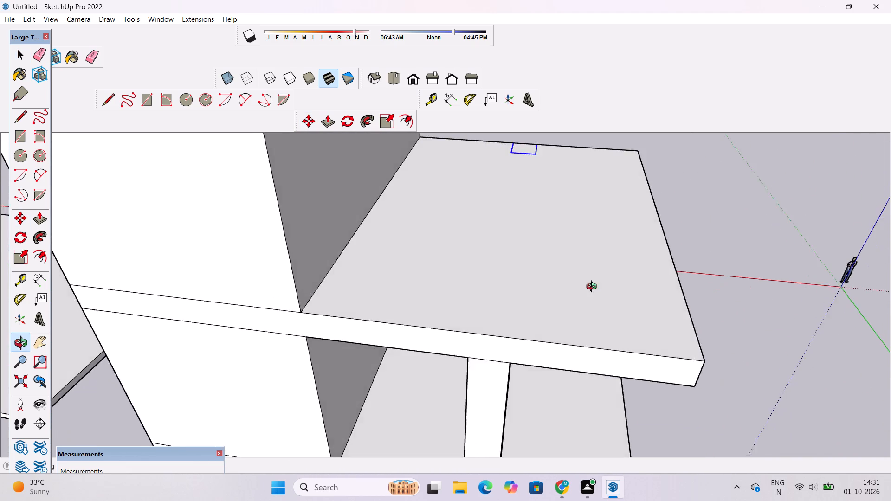
pyautogui.moveTo(594, 288); pyautogui.dragTo(592, 295)
pyautogui.scroll(-4, 583, 295)
pyautogui.keyDown('shift'); pyautogui.moveTo(562, 273); pyautogui.dragTo(523, 353); pyautogui.keyUp('shift')
pyautogui.moveTo(519, 359); pyautogui.dragTo(445, 351)
pyautogui.scroll(3, 485, 319)
pyautogui.moveTo(513, 372); pyautogui.dragTo(458, 362)
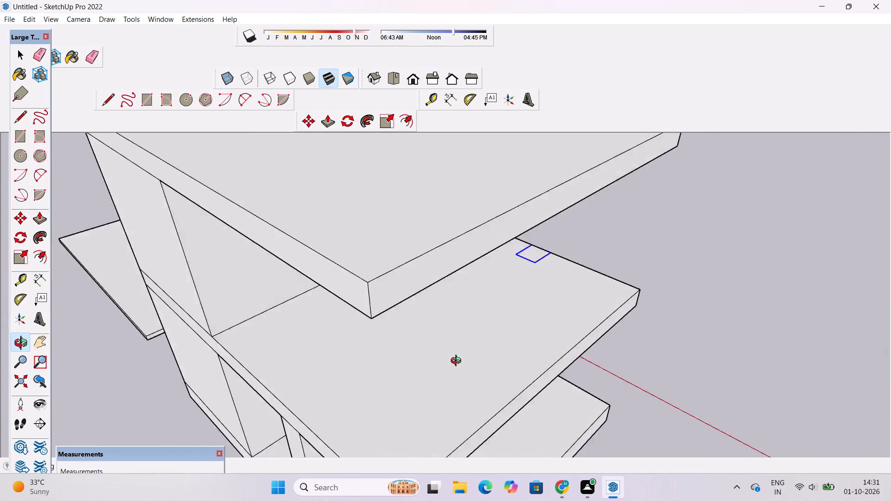
pyautogui.moveTo(458, 362); pyautogui.dragTo(301, 326)
pyautogui.moveTo(383, 292); pyautogui.dragTo(415, 267)
pyautogui.keyDown('shift'); pyautogui.moveTo(415, 267); pyautogui.dragTo(419, 340); pyautogui.keyUp('shift')
pyautogui.keyDown('shift'); pyautogui.moveTo(411, 358); pyautogui.dragTo(436, 292); pyautogui.keyUp('shift')
pyautogui.moveTo(432, 308); pyautogui.dragTo(420, 385)
# Copy the square outline about 45' 5" straight across the middle plate, flush with the plate's opposite edge.
pyautogui.scroll(4, 404, 350)
pyautogui.press('space')
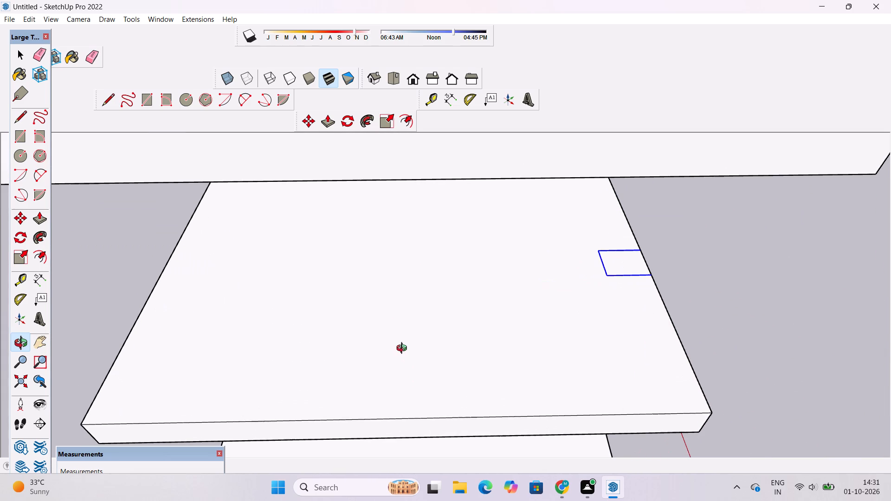
pyautogui.keyDown('shift'); pyautogui.moveTo(404, 349); pyautogui.dragTo(405, 296); pyautogui.keyUp('shift')
pyautogui.press('o')
pyautogui.keyDown('shift'); pyautogui.moveTo(401, 326); pyautogui.dragTo(441, 323); pyautogui.keyUp('shift')
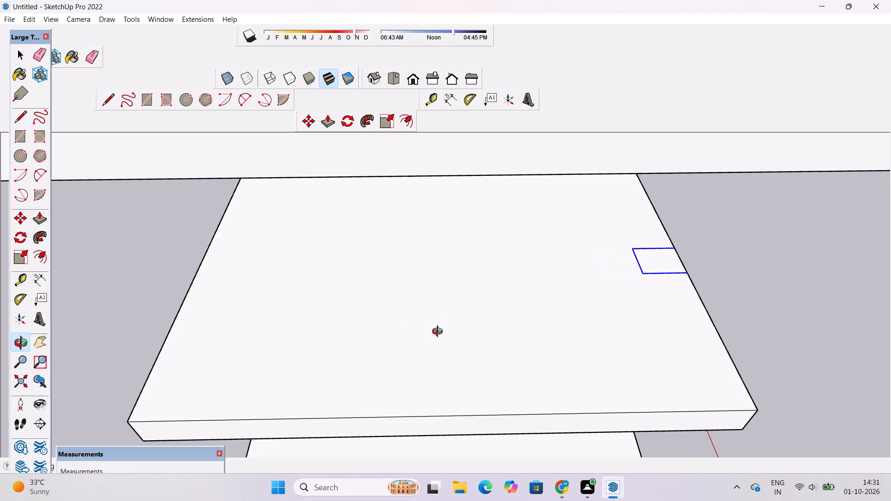
pyautogui.scroll(-3, 439, 334)
pyautogui.moveTo(439, 334); pyautogui.dragTo(445, 353)
pyautogui.moveTo(445, 353); pyautogui.dragTo(443, 334)
pyautogui.keyDown('shift'); pyautogui.click(443, 334); pyautogui.keyUp('shift')
pyautogui.press('space')
pyautogui.press('m')
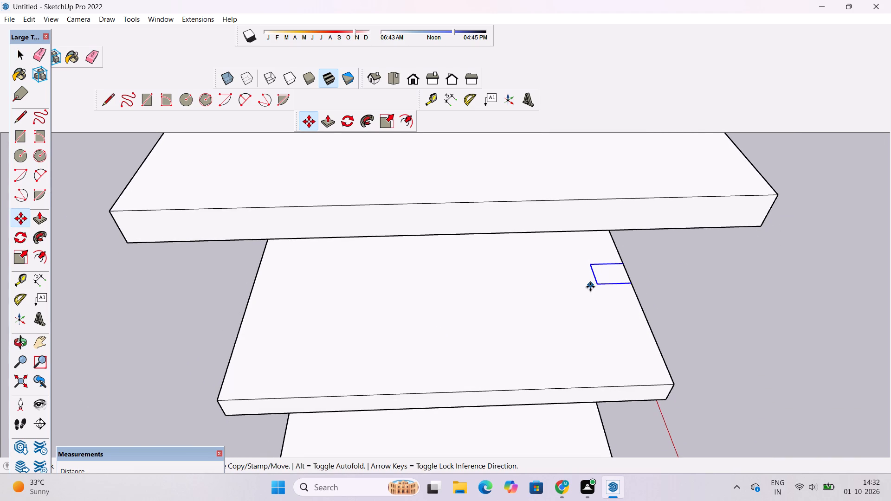
pyautogui.scroll(2, 590, 287)
pyautogui.click(594, 272)
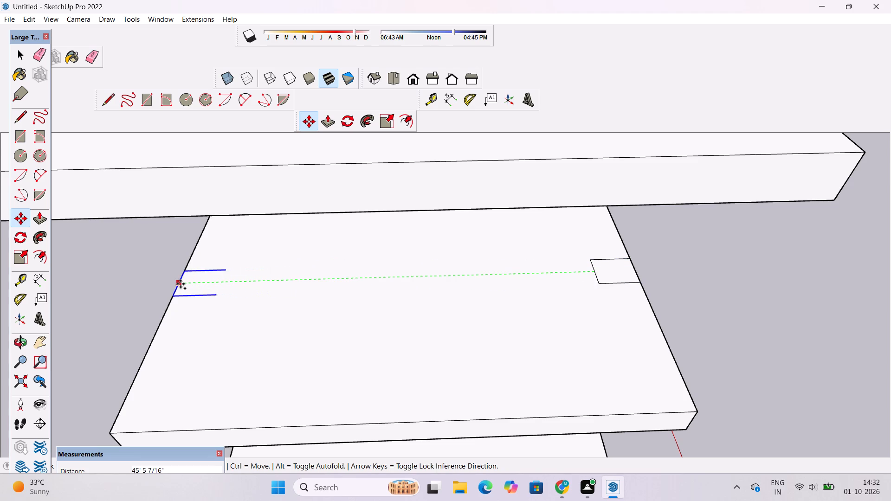
pyautogui.click(181, 284)
pyautogui.press('space')
# Close the copied outline's open inner side with a line about 3' 11" long between its two endpoints.
pyautogui.scroll(2, 220, 283)
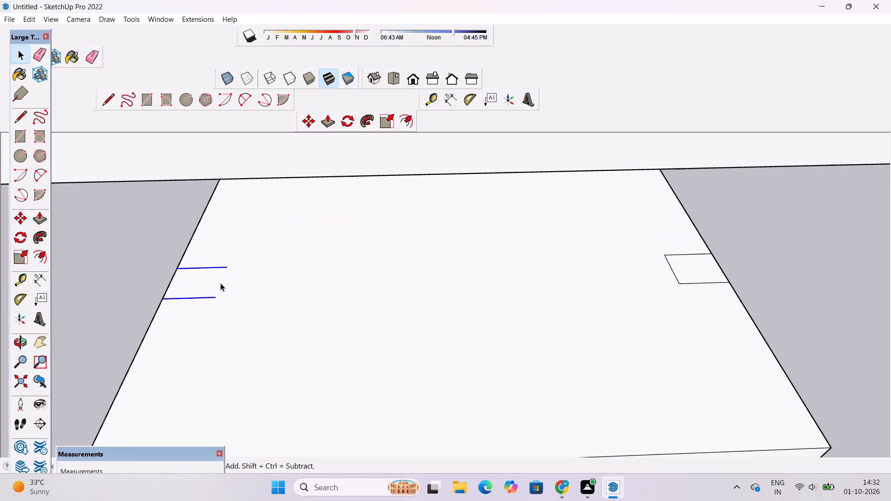
pyautogui.press('l')
pyautogui.click(217, 300)
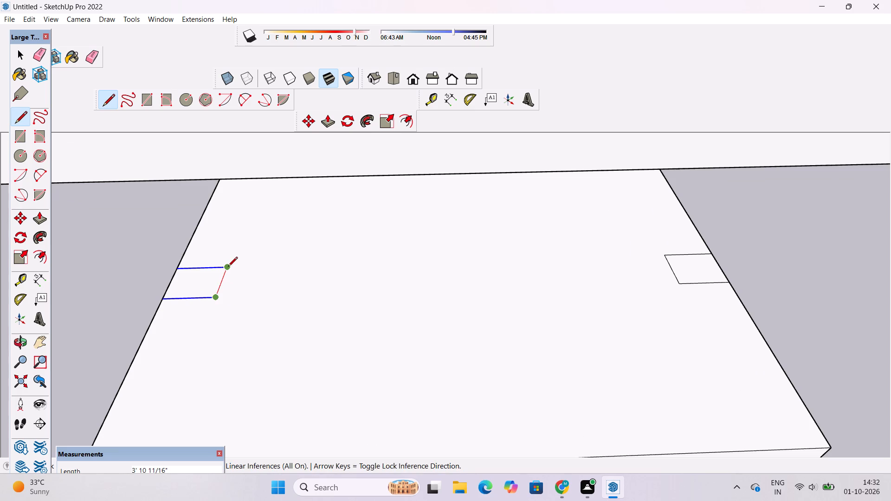
pyautogui.click(228, 267)
pyautogui.press('space')
# Examine both square outlines on the middle plate against the lower columns from several sides.
pyautogui.press('o')
pyautogui.scroll(-6, 239, 291)
pyautogui.moveTo(421, 341); pyautogui.dragTo(376, 302)
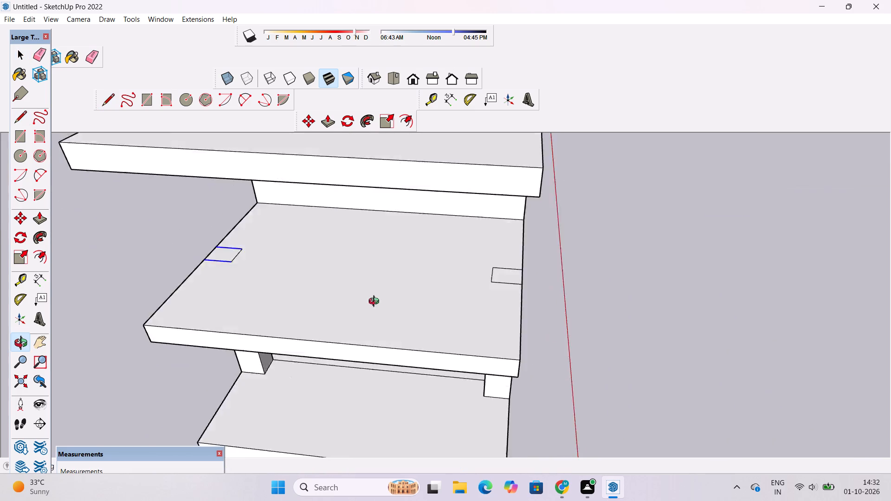
pyautogui.moveTo(376, 302); pyautogui.dragTo(302, 261)
pyautogui.moveTo(443, 295); pyautogui.dragTo(375, 303)
pyautogui.moveTo(388, 305); pyautogui.dragTo(524, 447)
pyautogui.moveTo(524, 447); pyautogui.dragTo(501, 392)
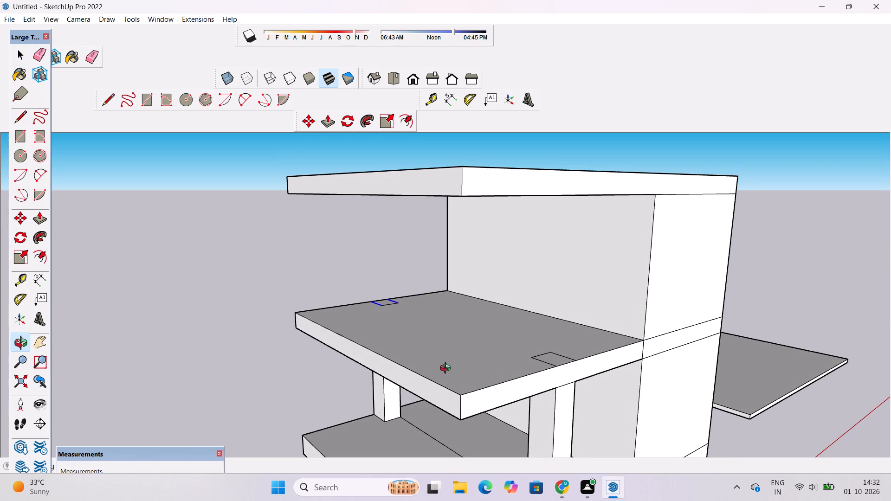
pyautogui.moveTo(503, 417); pyautogui.dragTo(556, 458)
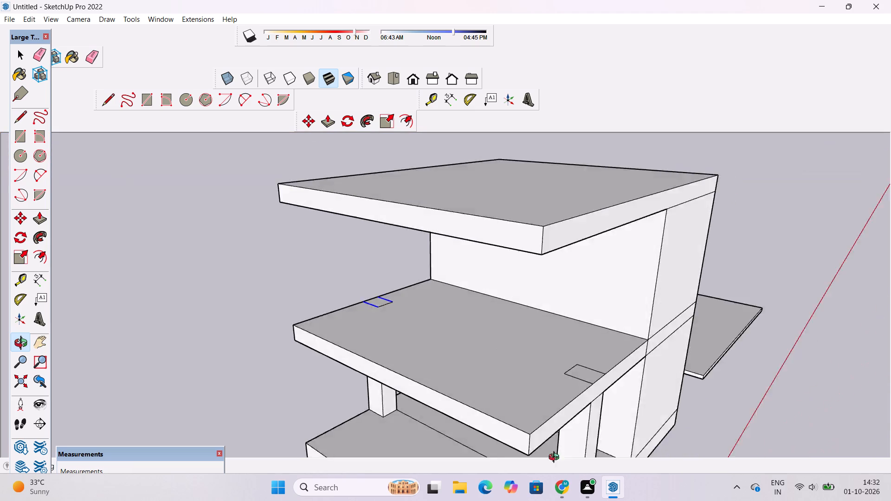
pyautogui.moveTo(556, 458); pyautogui.dragTo(591, 477)
pyautogui.scroll(1, 558, 421)
pyautogui.keyDown('shift'); pyautogui.moveTo(508, 347); pyautogui.dragTo(465, 344); pyautogui.keyUp('shift')
pyautogui.moveTo(401, 368); pyautogui.dragTo(616, 313)
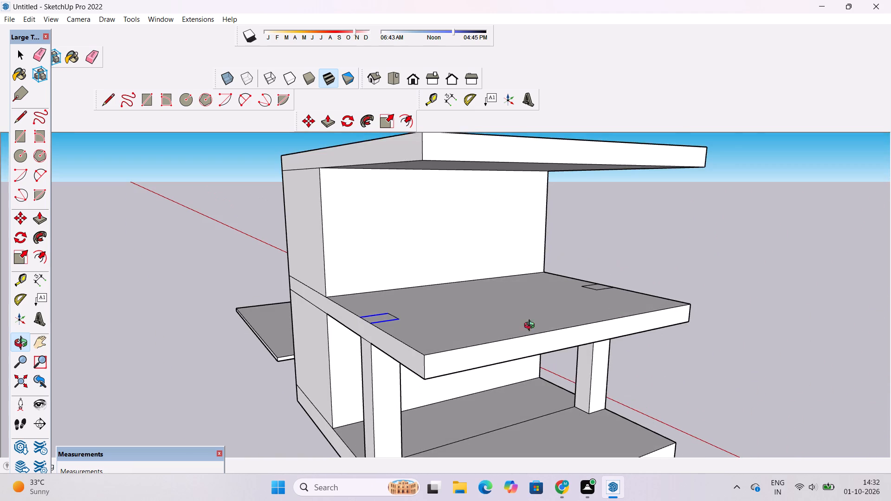
pyautogui.scroll(2, 413, 339)
pyautogui.moveTo(409, 342); pyautogui.dragTo(451, 376)
pyautogui.press('space')
pyautogui.click(165, 369)
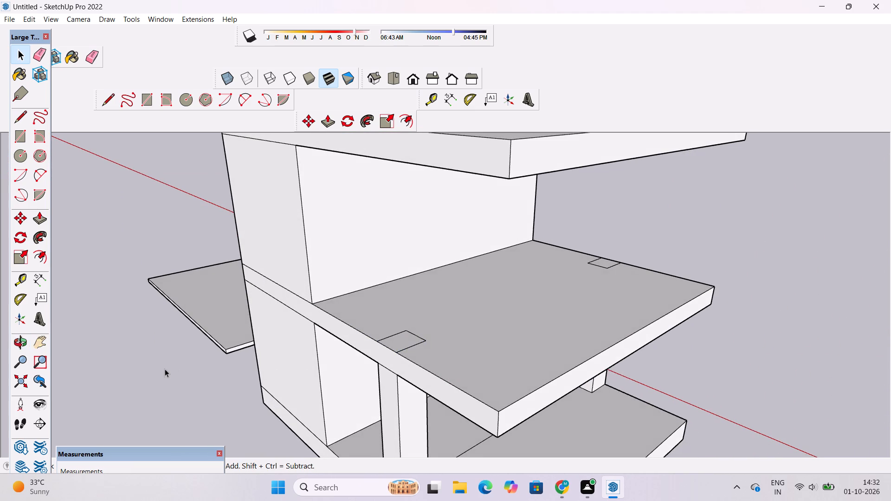
pyautogui.scroll(-2, 148, 298)
pyautogui.press('o')
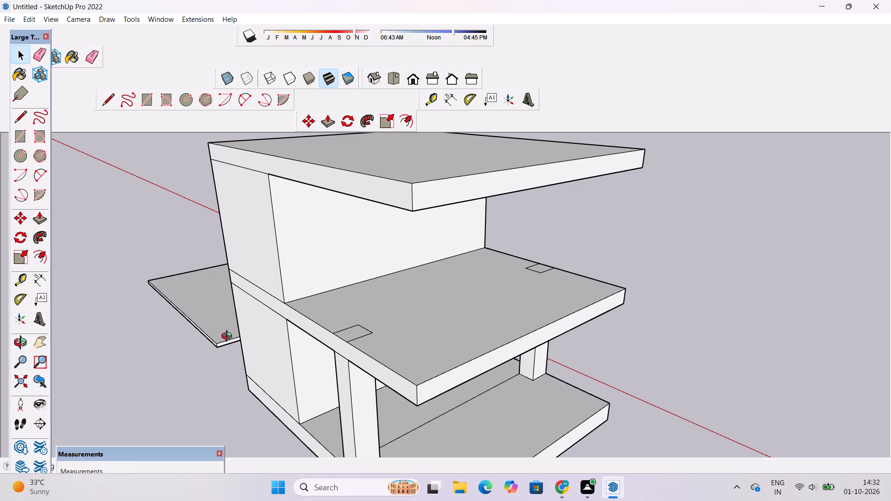
pyautogui.moveTo(281, 314); pyautogui.dragTo(320, 361)
pyautogui.moveTo(319, 369); pyautogui.dragTo(320, 344)
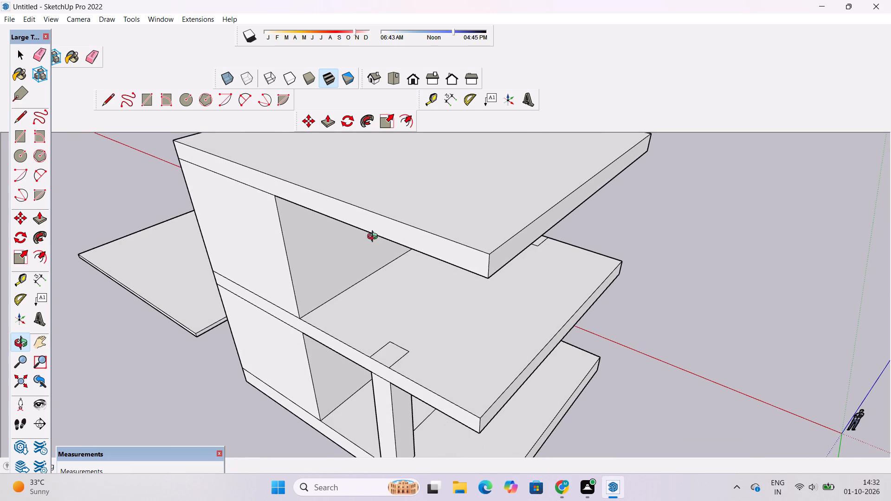
# Push/Pull the copied square outline up 22' to the roof plate's underside to form an upper column.
pyautogui.scroll(4, 362, 308)
pyautogui.moveTo(387, 390); pyautogui.dragTo(479, 414)
pyautogui.keyDown('shift'); pyautogui.moveTo(479, 415); pyautogui.dragTo(401, 335); pyautogui.keyUp('shift')
pyautogui.keyDown('shift'); pyautogui.scroll(3, 399, 334); pyautogui.keyUp('shift')
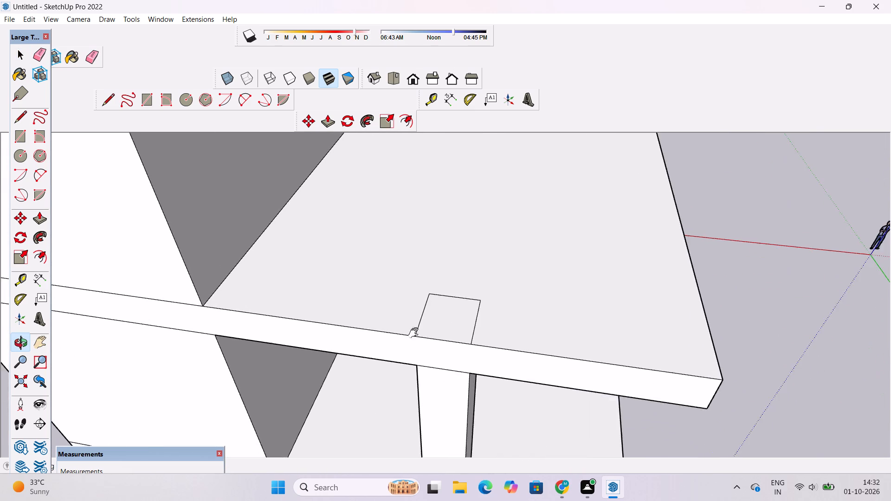
pyautogui.keyDown('shift'); pyautogui.moveTo(422, 334); pyautogui.dragTo(343, 343); pyautogui.keyUp('shift')
pyautogui.keyDown('shift'); pyautogui.scroll(-5, 341, 347); pyautogui.keyUp('shift')
pyautogui.keyDown('shift'); pyautogui.moveTo(367, 350); pyautogui.dragTo(329, 367); pyautogui.keyUp('shift')
pyautogui.moveTo(328, 365); pyautogui.dragTo(325, 345)
pyautogui.moveTo(327, 346); pyautogui.dragTo(355, 389)
pyautogui.press('p')
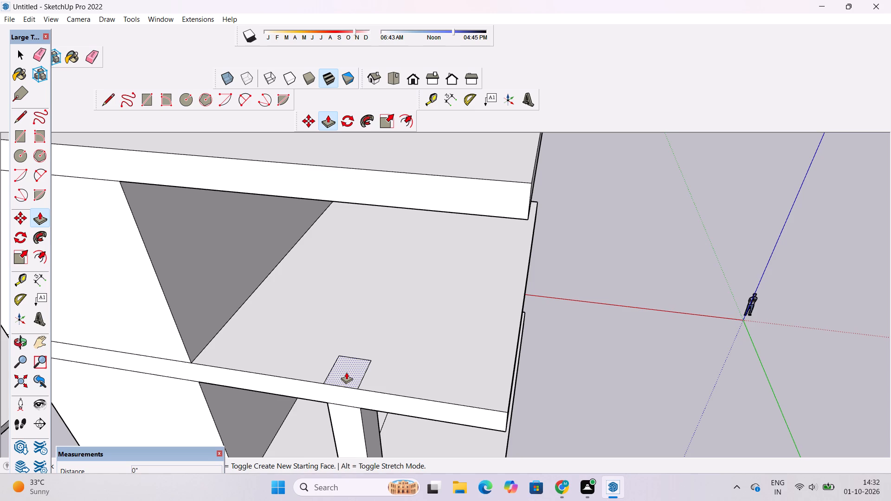
pyautogui.click(346, 372)
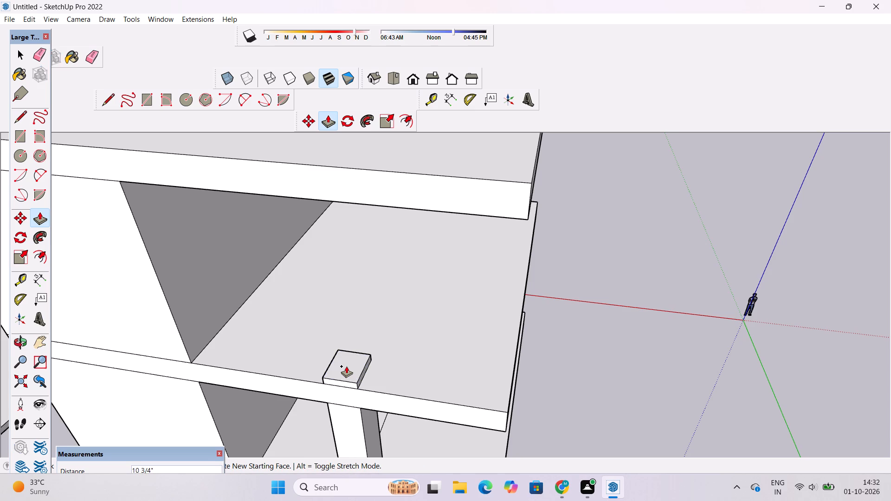
pyautogui.scroll(-5, 346, 366)
pyautogui.scroll(5, 333, 305)
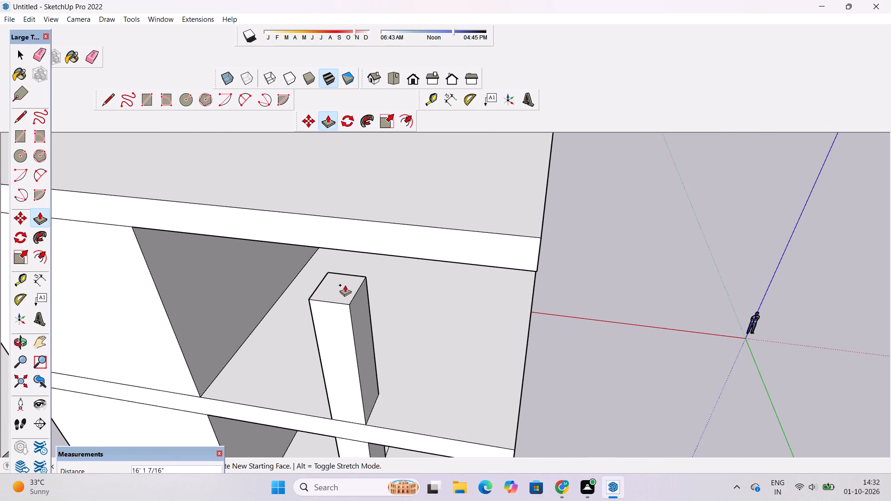
pyautogui.click(368, 253)
pyautogui.scroll(-5, 275, 389)
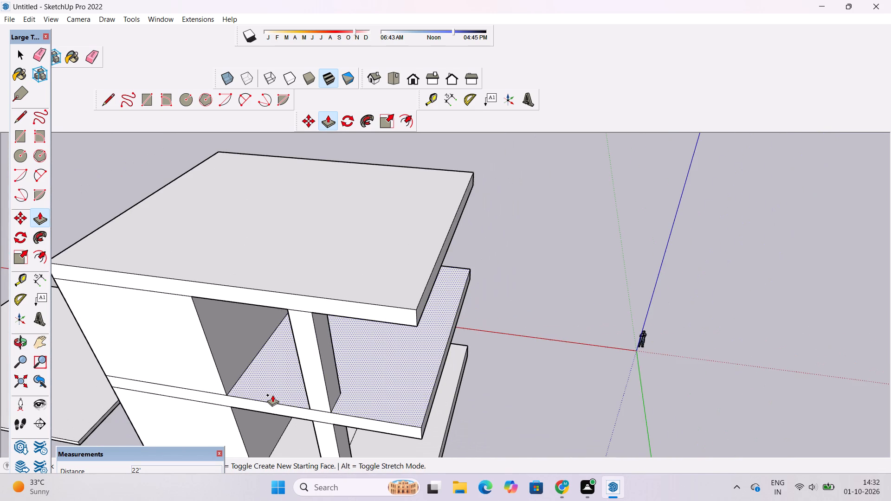
# Push/Pull the other square outline on the middle plate up 22' to the roof plate's underside as the second upper column.
pyautogui.press('o')
pyautogui.moveTo(608, 399); pyautogui.dragTo(449, 287)
pyautogui.scroll(-5, 433, 304)
pyautogui.moveTo(583, 303); pyautogui.dragTo(383, 362)
pyautogui.scroll(4, 476, 308)
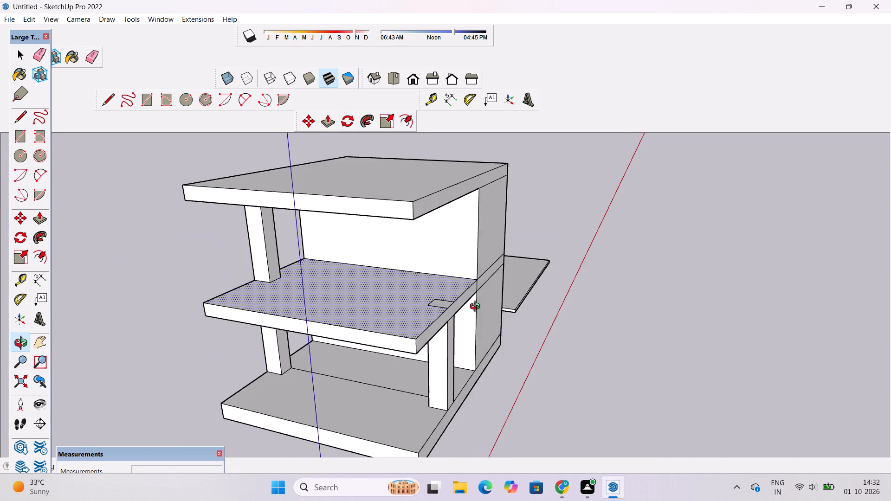
pyautogui.scroll(6, 477, 308)
pyautogui.moveTo(460, 304); pyautogui.dragTo(441, 313)
pyautogui.keyDown('shift'); pyautogui.moveTo(432, 313); pyautogui.dragTo(457, 373); pyautogui.keyUp('shift')
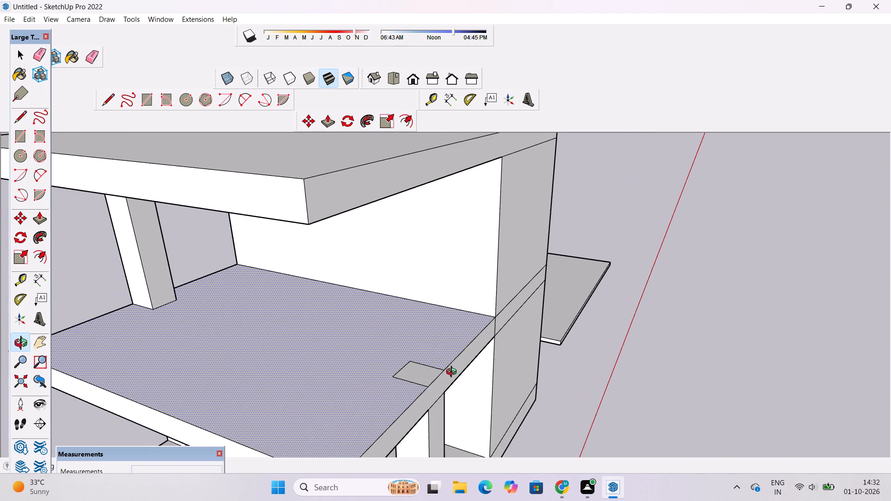
pyautogui.press('p')
pyautogui.click(418, 372)
pyautogui.scroll(-4, 402, 310)
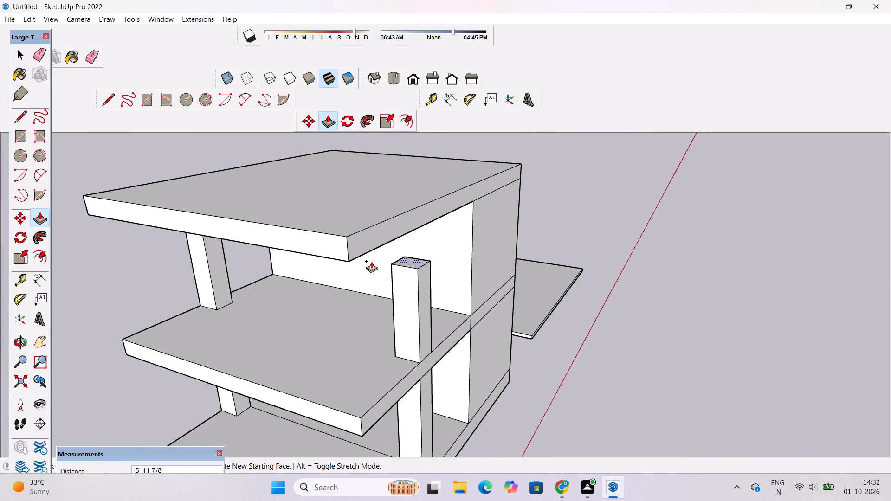
pyautogui.scroll(4, 365, 254)
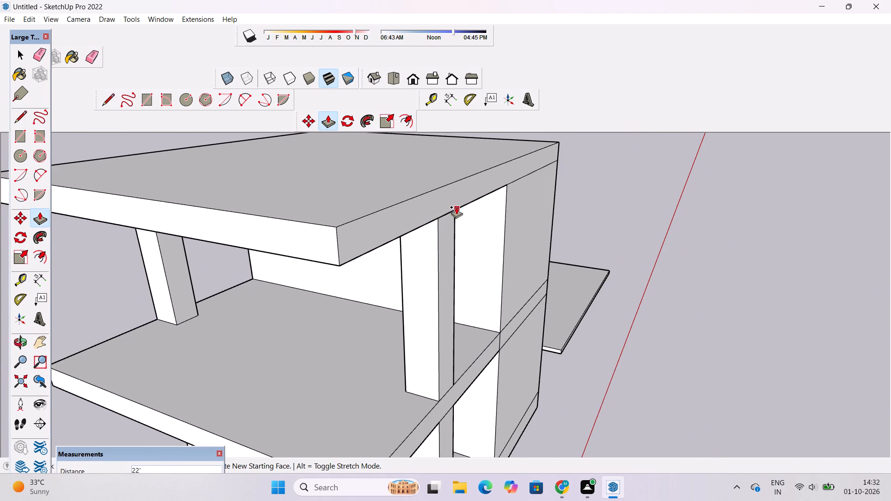
pyautogui.click(456, 207)
# Examine the building with its upper and lower columns from eye level, above and both sides.
pyautogui.press('o')
pyautogui.scroll(-5, 454, 212)
pyautogui.moveTo(521, 268); pyautogui.dragTo(520, 178)
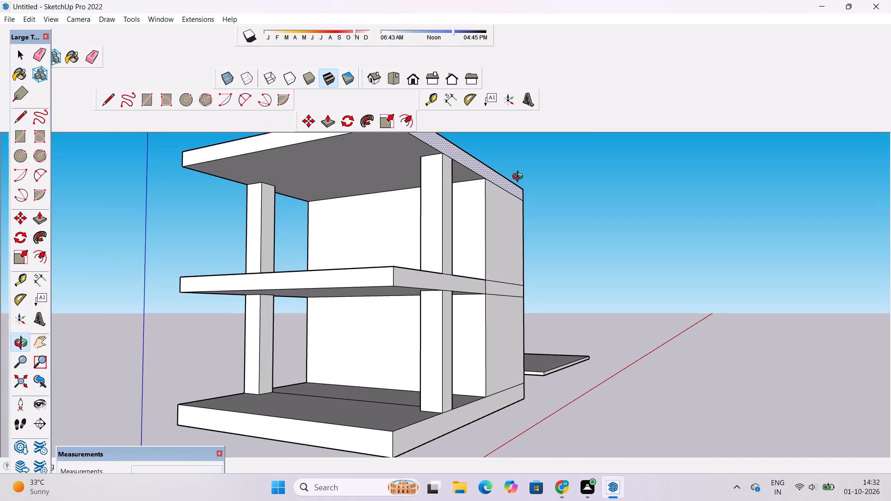
pyautogui.scroll(-4, 520, 178)
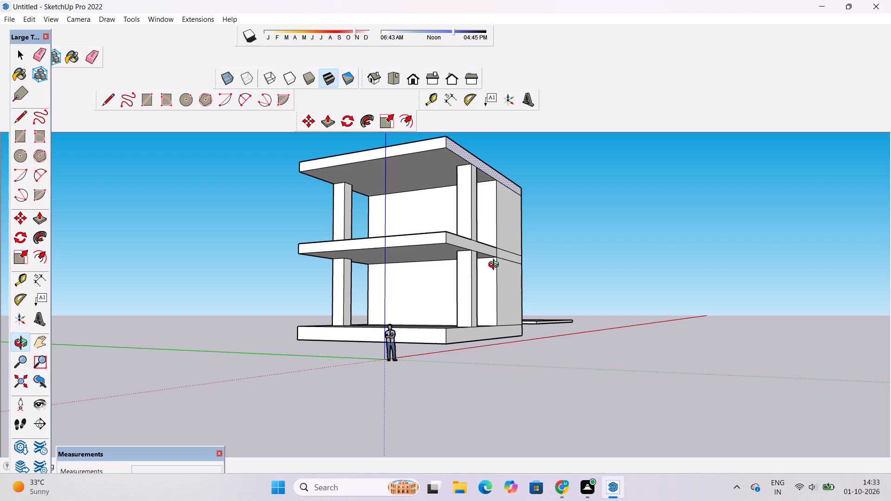
pyautogui.scroll(-3, 492, 281)
pyautogui.moveTo(490, 241); pyautogui.dragTo(479, 336)
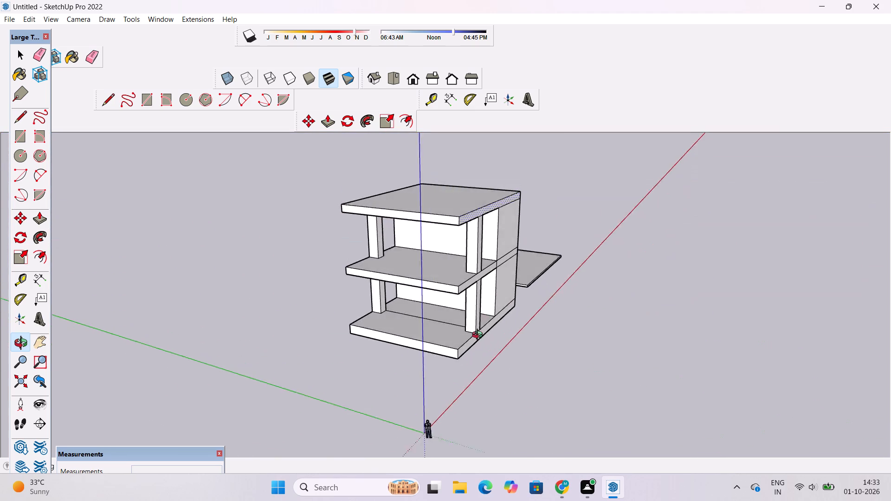
pyautogui.moveTo(479, 336); pyautogui.dragTo(335, 354)
pyautogui.moveTo(497, 304); pyautogui.dragTo(415, 302)
pyautogui.keyDown('shift'); pyautogui.moveTo(409, 294); pyautogui.dragTo(509, 334); pyautogui.keyUp('shift')
pyautogui.scroll(4, 508, 299)
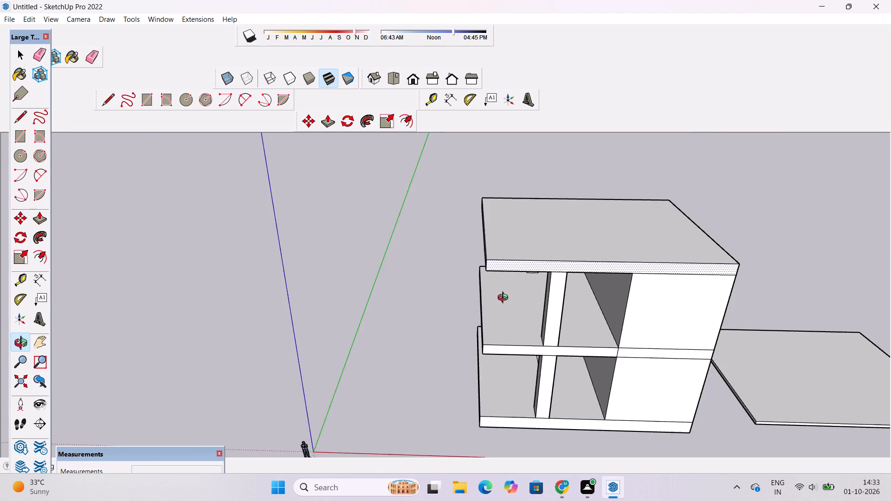
pyautogui.moveTo(455, 306); pyautogui.dragTo(639, 302)
pyautogui.keyDown('shift'); pyautogui.moveTo(536, 263); pyautogui.dragTo(512, 307); pyautogui.keyUp('shift')
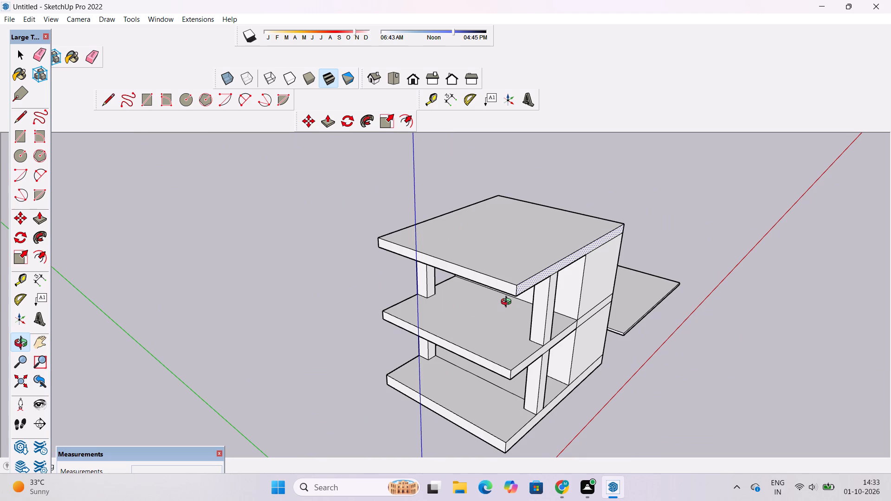
# Push/Pull the roof plate's overhanging front face back about 16' 1 5/16", in line with the upper columns.
pyautogui.scroll(3, 515, 305)
pyautogui.keyDown('shift'); pyautogui.moveTo(517, 303); pyautogui.dragTo(486, 347); pyautogui.keyUp('shift')
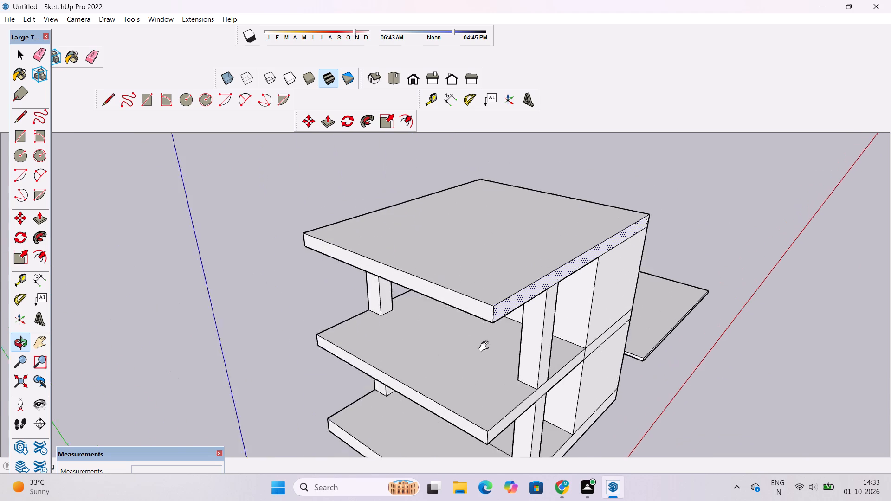
pyautogui.keyDown('shift'); pyautogui.moveTo(486, 347); pyautogui.dragTo(477, 357); pyautogui.keyUp('shift')
pyautogui.scroll(2, 475, 350)
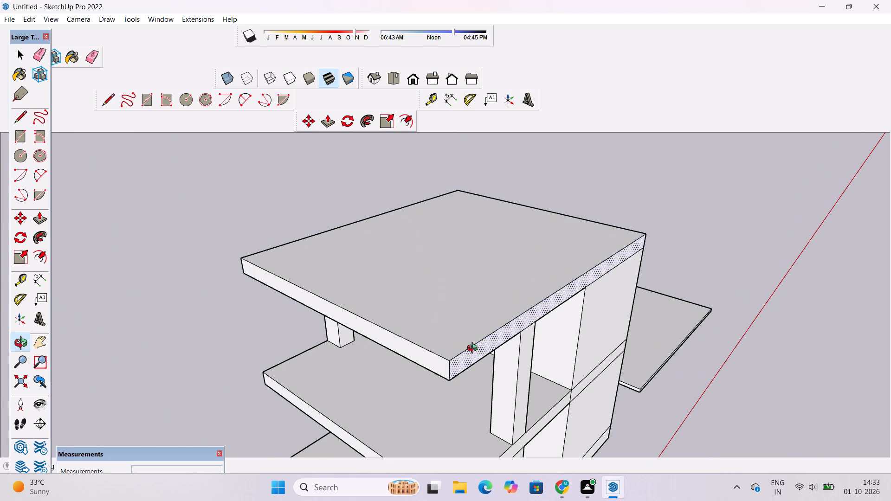
pyautogui.press('p')
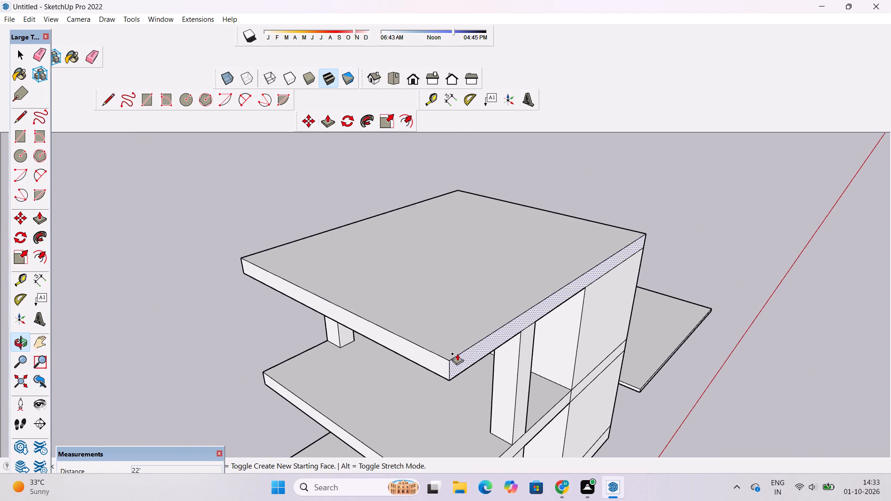
pyautogui.click(435, 357)
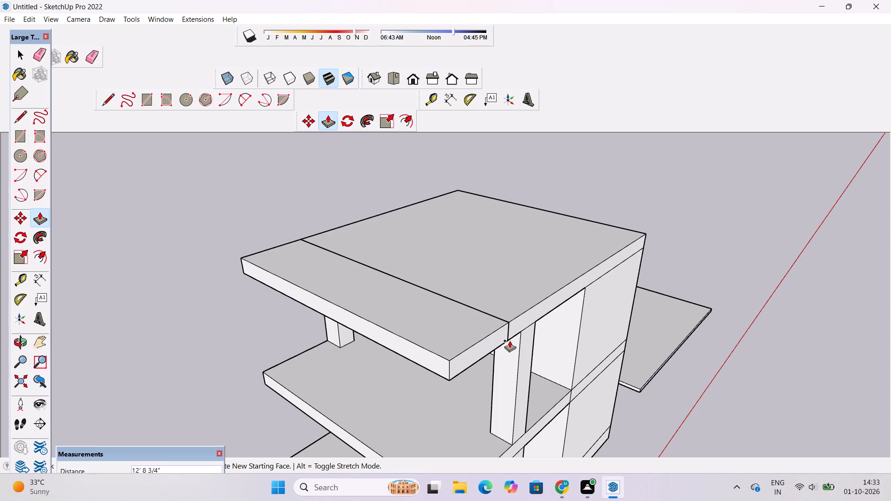
pyautogui.click(518, 331)
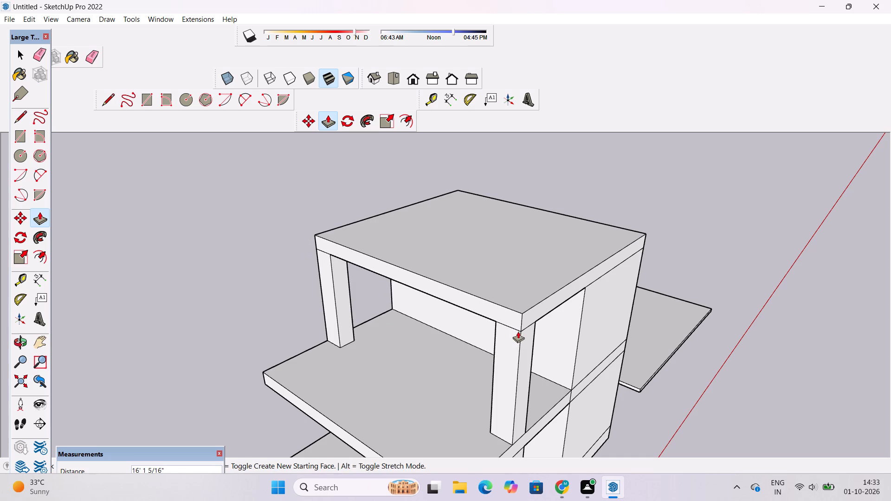
# Examine the shortened roof plate against the upper columns and the middle plate from both sides and eye level.
pyautogui.press('o')
pyautogui.scroll(-4, 516, 332)
pyautogui.keyDown('shift'); pyautogui.moveTo(622, 300); pyautogui.dragTo(442, 324); pyautogui.keyUp('shift')
pyautogui.keyDown('shift'); pyautogui.moveTo(322, 353); pyautogui.dragTo(666, 295); pyautogui.keyUp('shift')
pyautogui.scroll(3, 655, 302)
pyautogui.moveTo(716, 321); pyautogui.dragTo(627, 263)
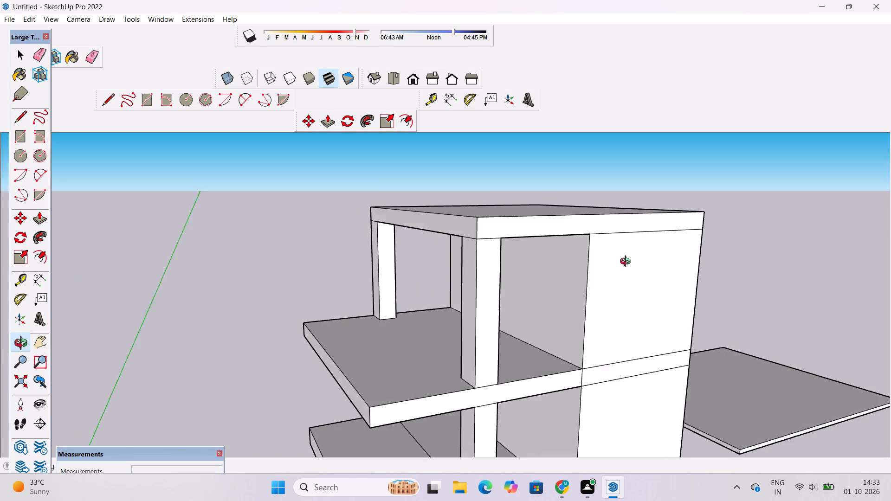
pyautogui.moveTo(627, 263); pyautogui.dragTo(592, 235)
pyautogui.scroll(-4, 562, 244)
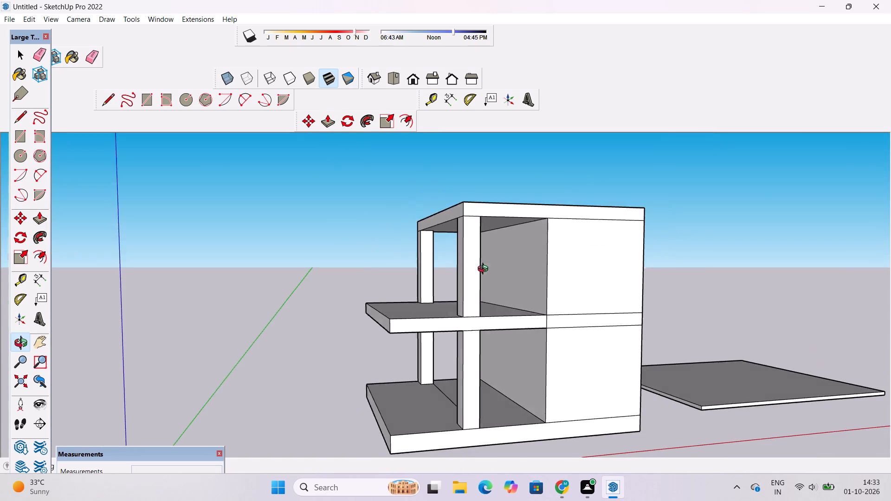
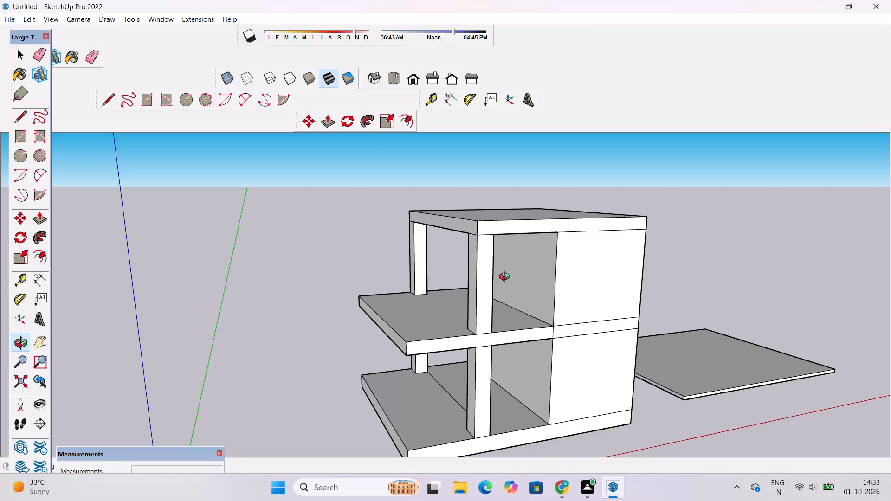
# Draw a 3' vertical line across the middle plate's side edge, in line with the columns' front edge.
pyautogui.keyDown('shift'); pyautogui.moveTo(490, 302); pyautogui.dragTo(414, 314); pyautogui.keyUp('shift')
pyautogui.keyDown('shift'); pyautogui.scroll(5, 408, 346); pyautogui.keyUp('shift')
pyautogui.keyDown('shift'); pyautogui.moveTo(393, 378); pyautogui.dragTo(400, 357); pyautogui.keyUp('shift')
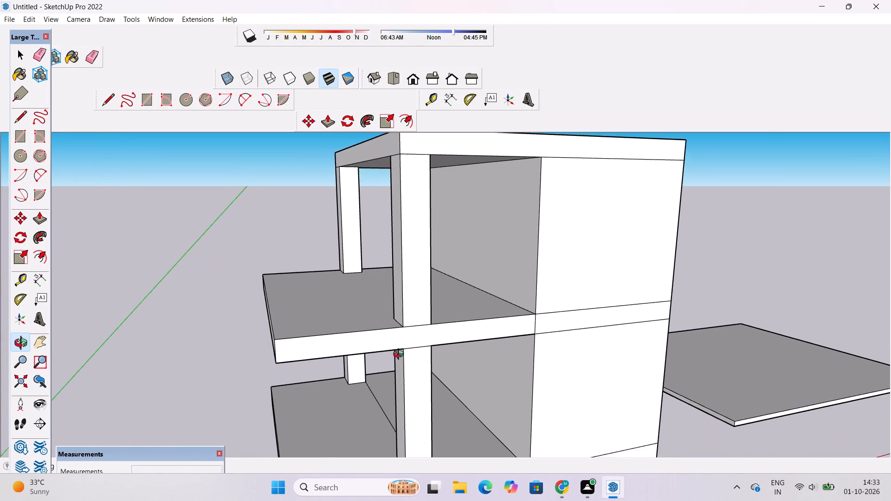
pyautogui.scroll(4, 400, 355)
pyautogui.press('l')
pyautogui.scroll(4, 403, 349)
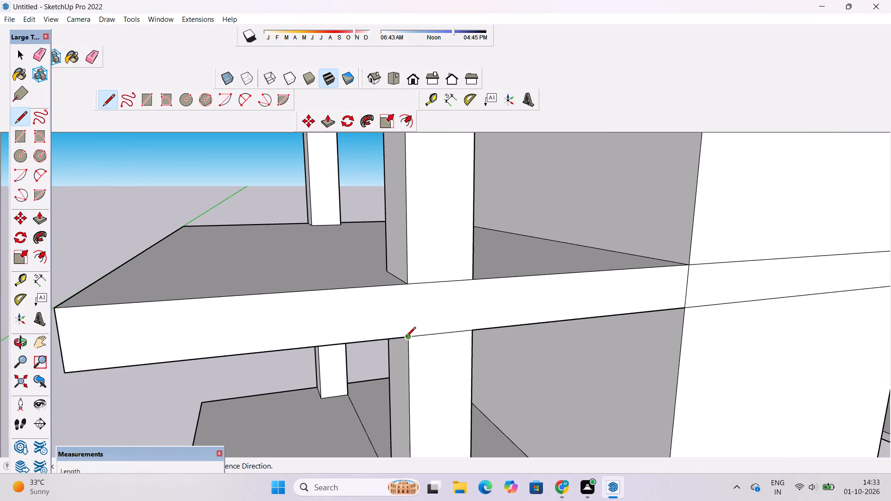
pyautogui.click(410, 336)
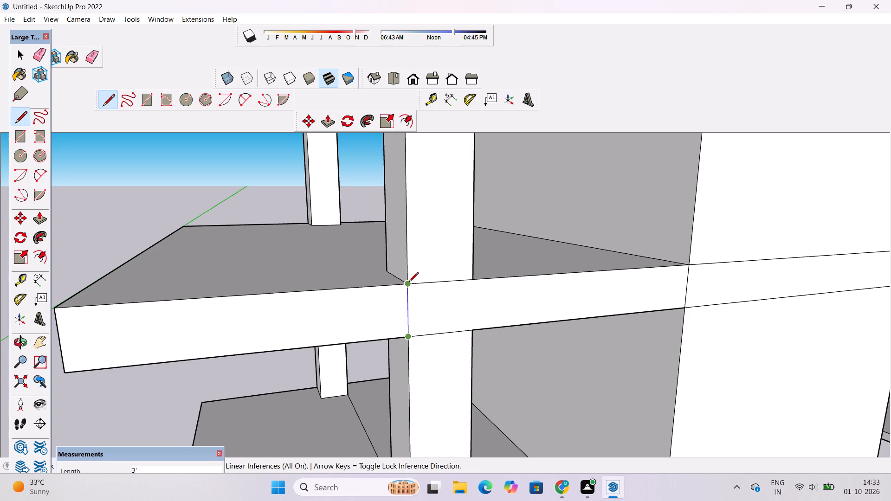
pyautogui.click(409, 283)
# Draw the matching 3' vertical line across the middle plate's opposite side edge, in line with the columns' front edge.
pyautogui.press('o')
pyautogui.scroll(-5, 467, 290)
pyautogui.moveTo(357, 332); pyautogui.dragTo(535, 311)
pyautogui.scroll(-5, 541, 310)
pyautogui.moveTo(434, 313); pyautogui.dragTo(756, 340)
pyautogui.scroll(8, 455, 283)
pyautogui.press('l')
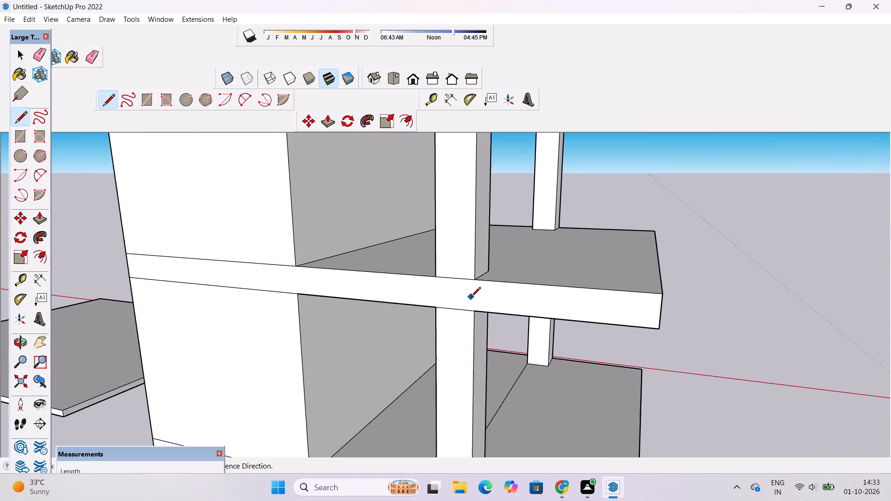
pyautogui.scroll(5, 471, 297)
pyautogui.click(477, 267)
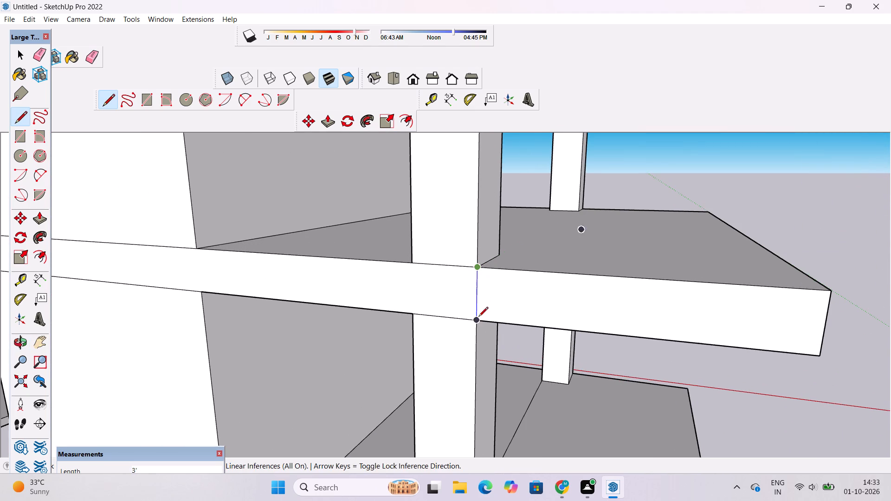
pyautogui.click(478, 321)
pyautogui.press('space')
# Draw a line about 40' 10 7/8" long on the middle plate's top, joining the inner front corners of the two upper columns.
pyautogui.press('o')
pyautogui.scroll(-5, 435, 305)
pyautogui.moveTo(702, 320); pyautogui.dragTo(608, 259)
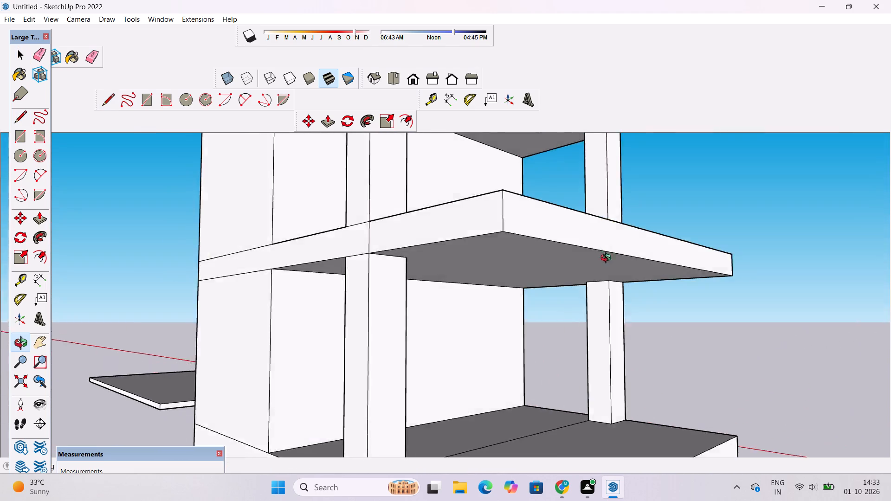
pyautogui.moveTo(608, 259); pyautogui.dragTo(561, 238)
pyautogui.scroll(-4, 519, 240)
pyautogui.moveTo(523, 242); pyautogui.dragTo(521, 396)
pyautogui.keyDown('shift'); pyautogui.moveTo(541, 351); pyautogui.dragTo(496, 342); pyautogui.keyUp('shift')
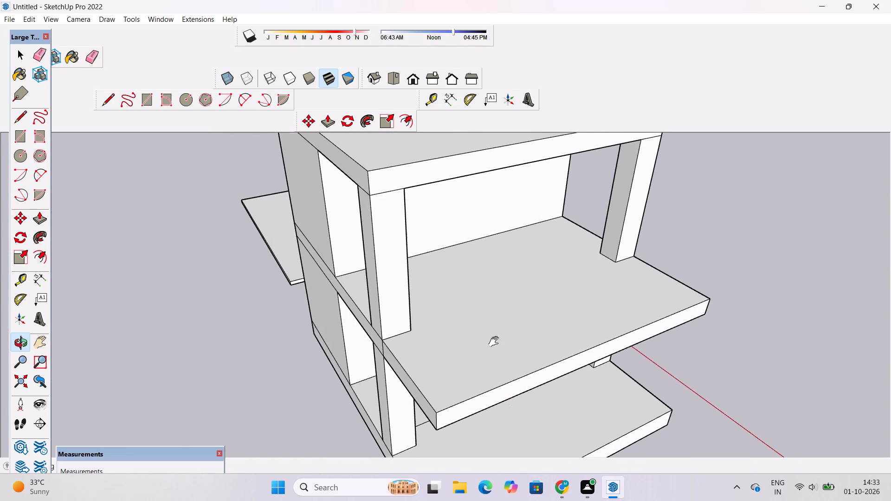
pyautogui.keyDown('shift'); pyautogui.moveTo(496, 342); pyautogui.dragTo(457, 348); pyautogui.keyUp('shift')
pyautogui.scroll(3, 429, 344)
pyautogui.moveTo(427, 343); pyautogui.dragTo(391, 355)
pyautogui.keyDown('shift'); pyautogui.moveTo(391, 355); pyautogui.dragTo(390, 380); pyautogui.keyUp('shift')
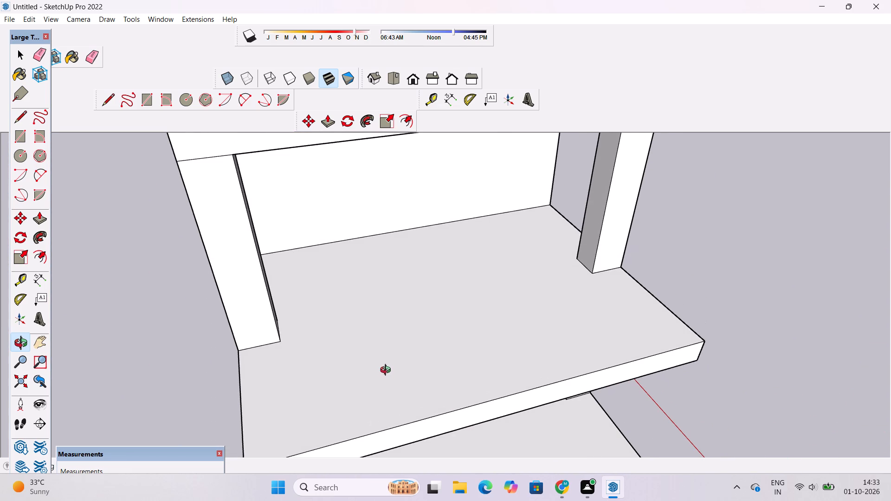
pyautogui.press('l')
pyautogui.click(593, 275)
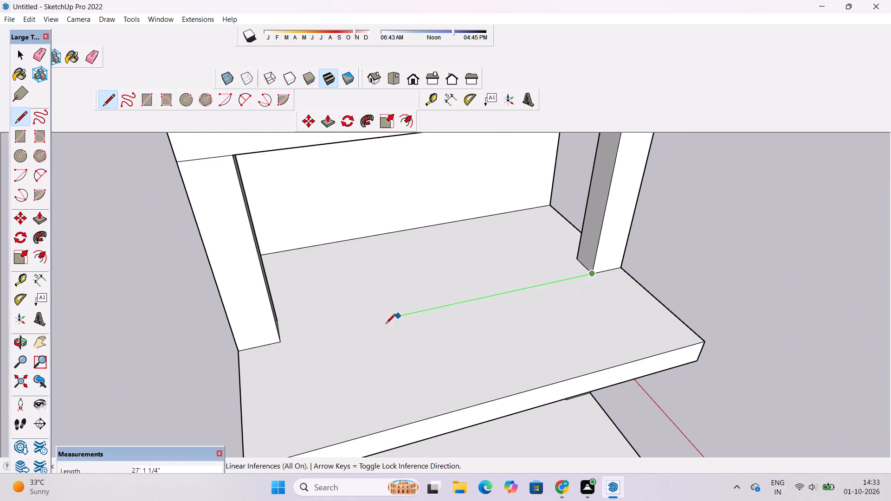
pyautogui.click(280, 341)
# Delete the vertical face filling the opening between the two upper columns.
pyautogui.press('space')
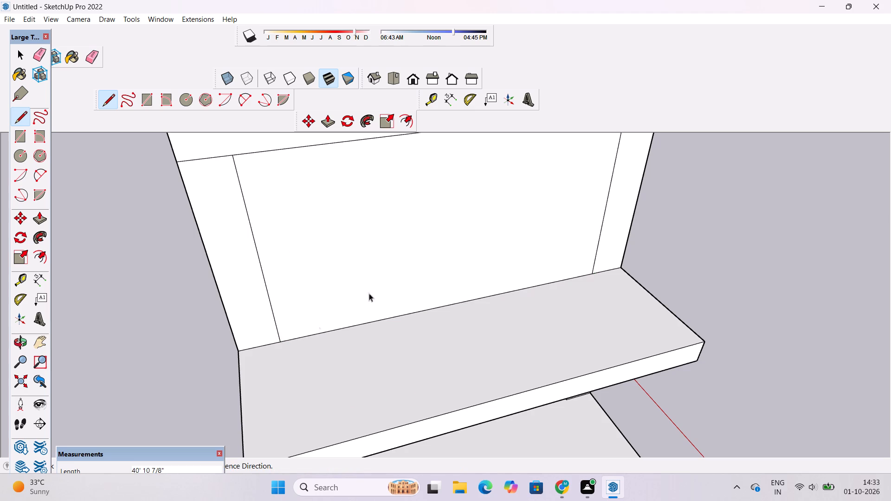
pyautogui.click(424, 262)
pyautogui.press('Delete')
# Examine the reopened upper level and the middle plate's overhang from the front, the side and above.
pyautogui.press('o')
pyautogui.scroll(-5, 424, 288)
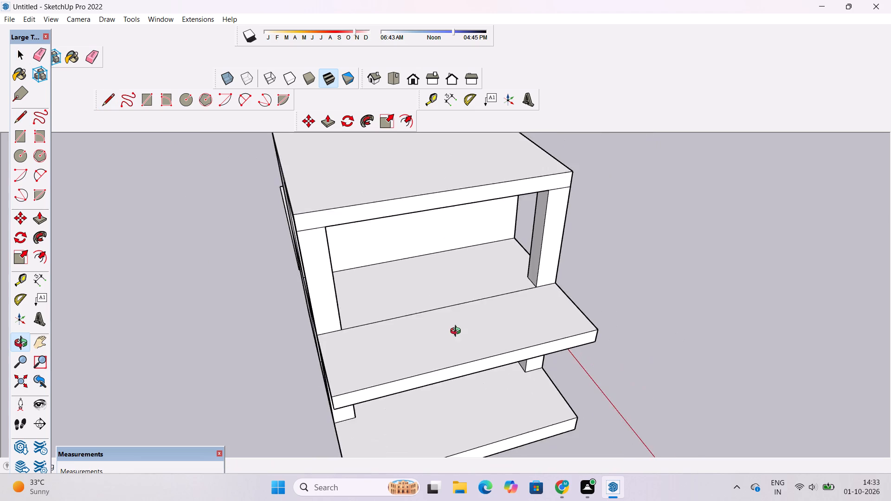
pyautogui.moveTo(458, 332); pyautogui.dragTo(444, 236)
pyautogui.moveTo(539, 278); pyautogui.dragTo(501, 281)
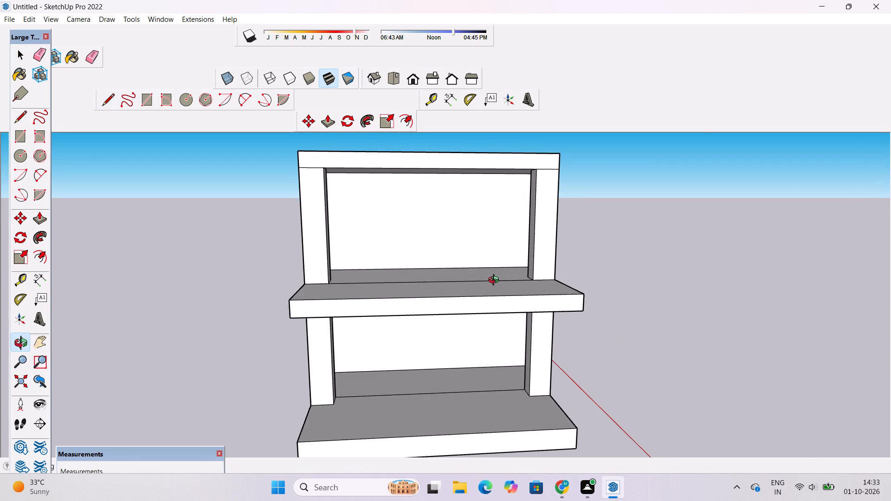
pyautogui.scroll(-2, 496, 281)
pyautogui.moveTo(492, 318); pyautogui.dragTo(368, 331)
pyautogui.moveTo(532, 334); pyautogui.dragTo(495, 358)
pyautogui.keyDown('shift'); pyautogui.moveTo(451, 349); pyautogui.dragTo(512, 284); pyautogui.keyUp('shift')
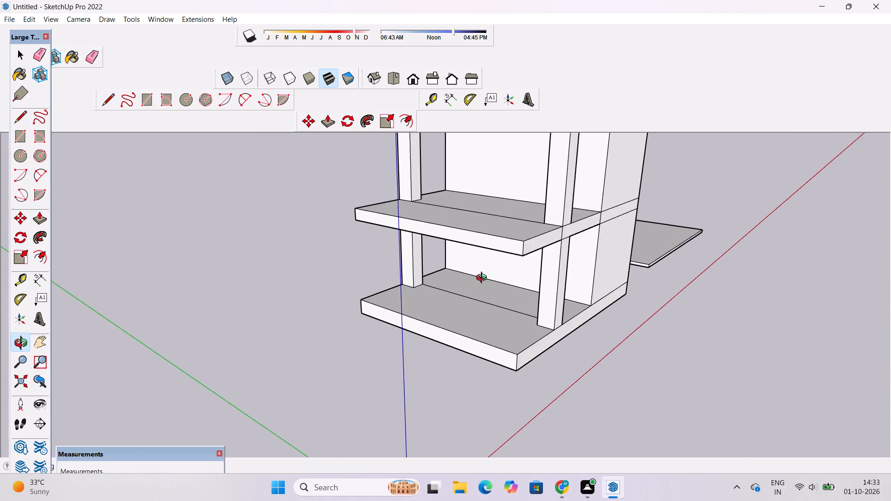
pyautogui.scroll(2, 480, 276)
pyautogui.moveTo(483, 264); pyautogui.dragTo(483, 353)
pyautogui.keyDown('shift'); pyautogui.moveTo(460, 287); pyautogui.dragTo(439, 361); pyautogui.keyUp('shift')
pyautogui.moveTo(428, 378); pyautogui.dragTo(508, 356)
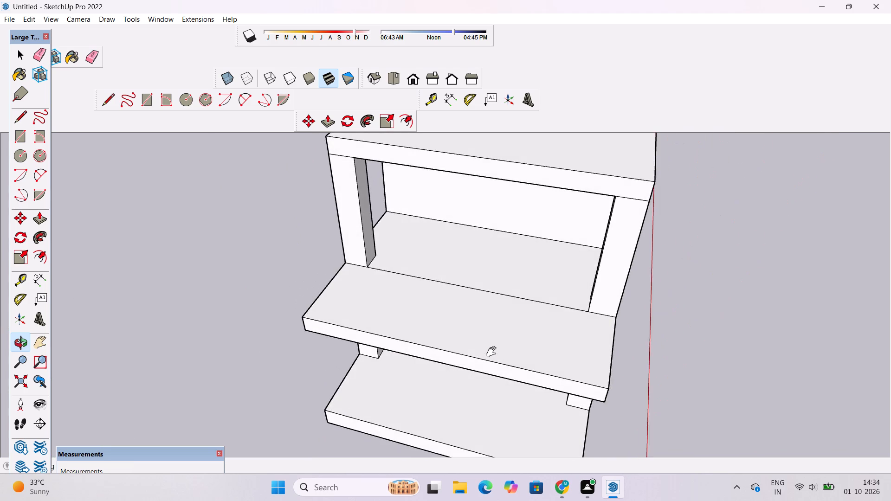
pyautogui.keyDown('shift'); pyautogui.moveTo(493, 352); pyautogui.dragTo(473, 348); pyautogui.keyUp('shift')
pyautogui.moveTo(454, 349); pyautogui.dragTo(522, 331)
pyautogui.keyDown('shift'); pyautogui.click(522, 331); pyautogui.keyUp('shift')
pyautogui.moveTo(513, 334); pyautogui.dragTo(453, 339)
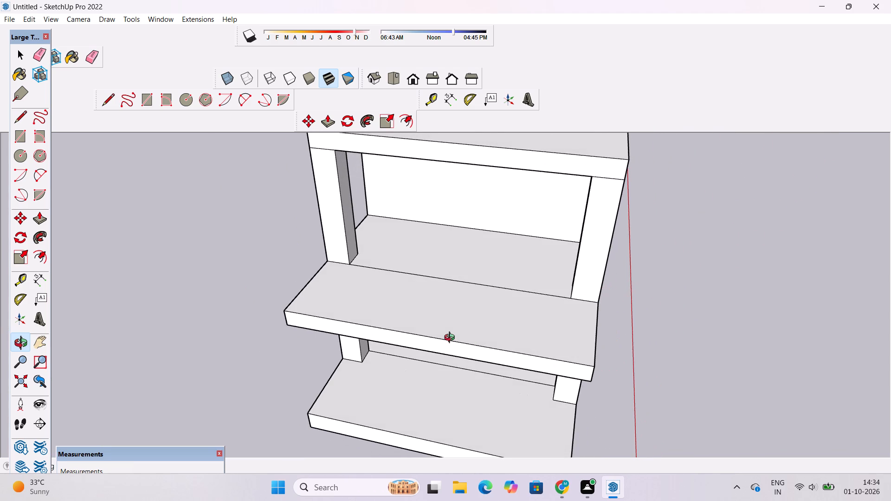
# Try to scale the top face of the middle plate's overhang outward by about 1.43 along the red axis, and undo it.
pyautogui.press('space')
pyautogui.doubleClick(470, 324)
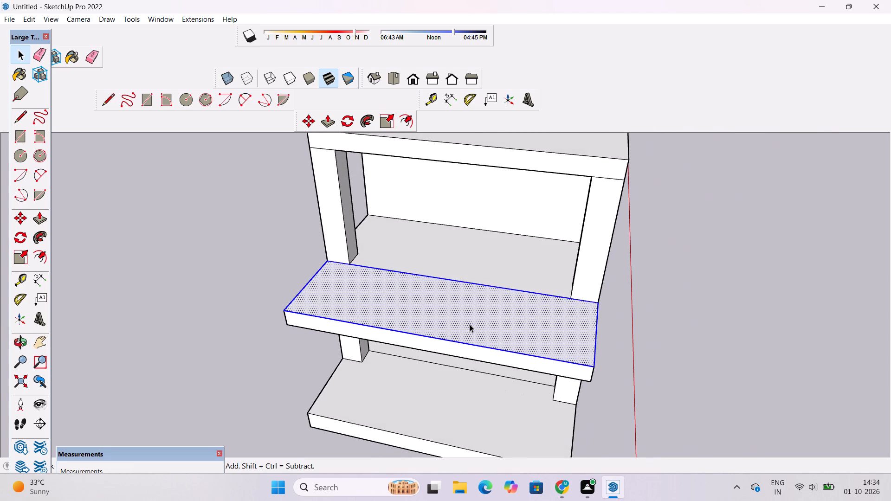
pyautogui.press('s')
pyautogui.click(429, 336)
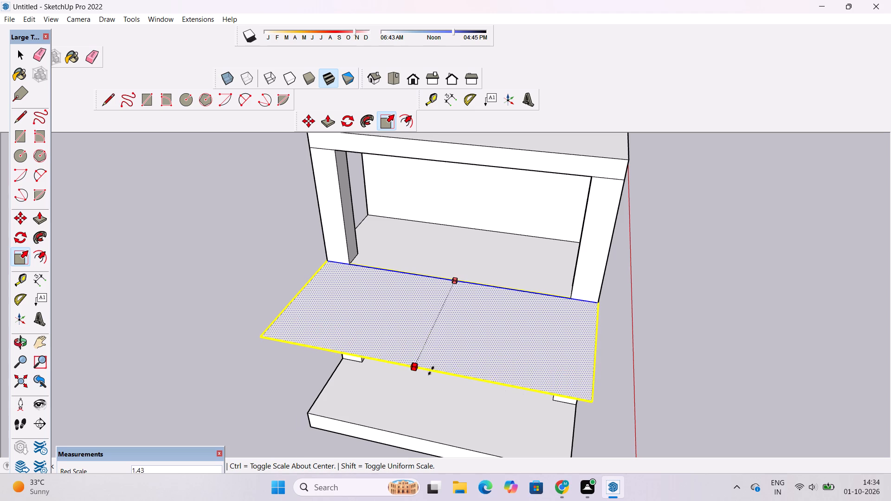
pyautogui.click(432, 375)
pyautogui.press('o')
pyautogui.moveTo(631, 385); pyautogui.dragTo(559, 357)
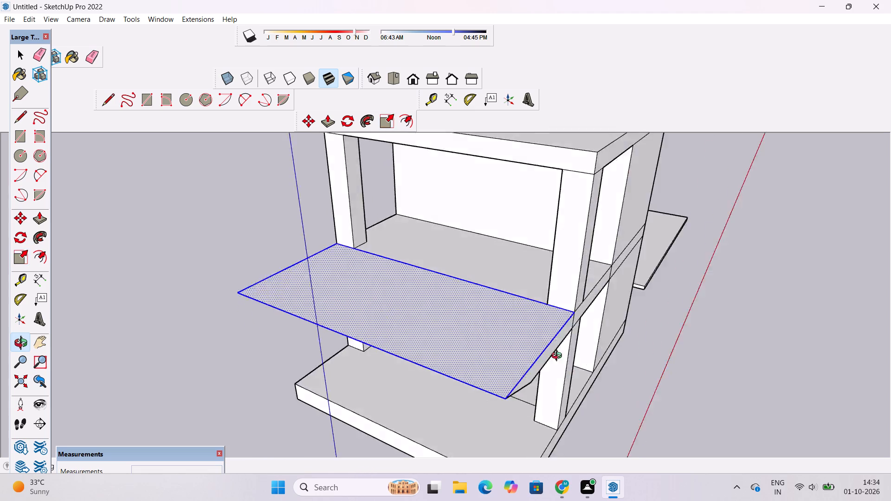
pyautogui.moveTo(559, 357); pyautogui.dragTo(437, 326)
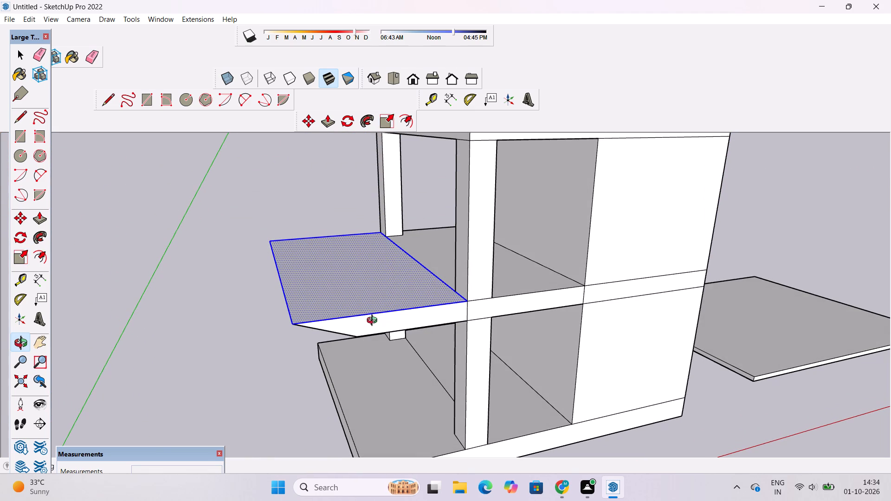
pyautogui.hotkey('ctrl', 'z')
# Draw a line about 40' 10 7/8" long on the middle plate's underside, joining the inner front corners of the two lower columns.
pyautogui.scroll(2, 353, 325)
pyautogui.press('space')
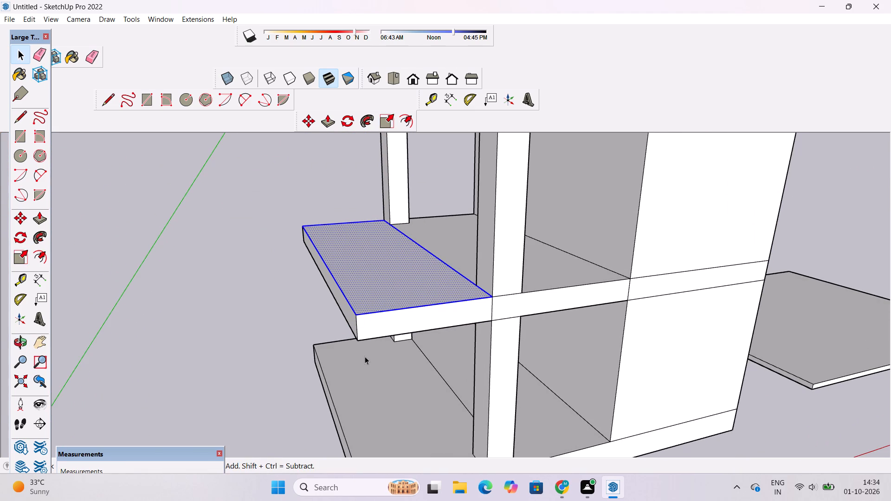
pyautogui.press('o')
pyautogui.click(268, 334)
pyautogui.press('space')
pyautogui.click(261, 324)
pyautogui.press('o')
pyautogui.moveTo(344, 389); pyautogui.dragTo(358, 315)
pyautogui.moveTo(481, 287); pyautogui.dragTo(433, 264)
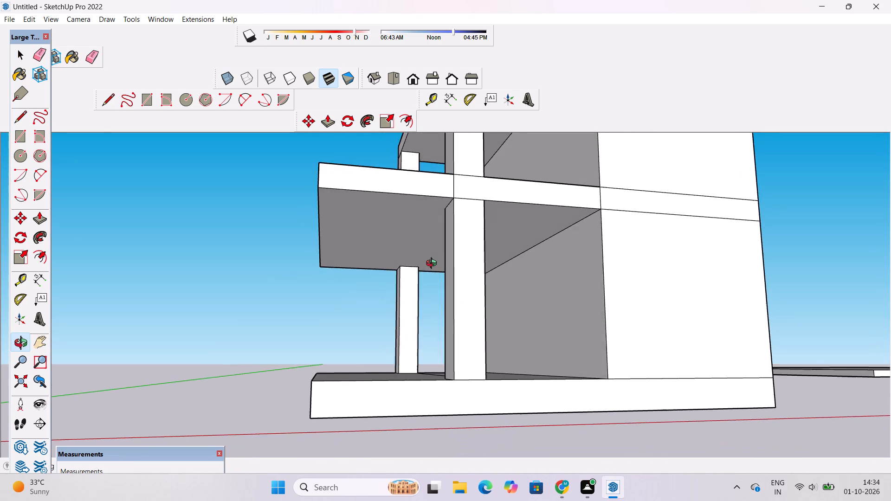
pyautogui.moveTo(433, 264); pyautogui.dragTo(432, 265)
pyautogui.moveTo(428, 277); pyautogui.dragTo(680, 269)
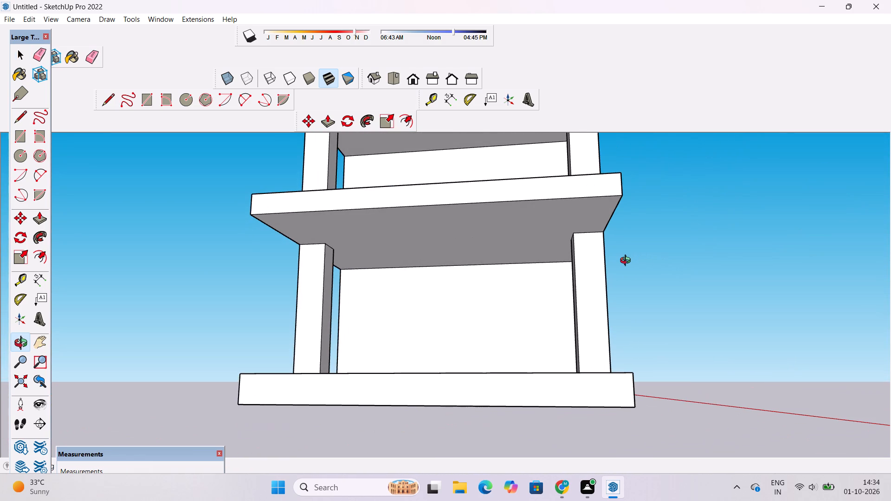
pyautogui.moveTo(582, 275); pyautogui.dragTo(593, 275)
pyautogui.moveTo(551, 239); pyautogui.dragTo(603, 234)
pyautogui.scroll(4, 601, 234)
pyautogui.press('l')
pyautogui.scroll(2, 564, 265)
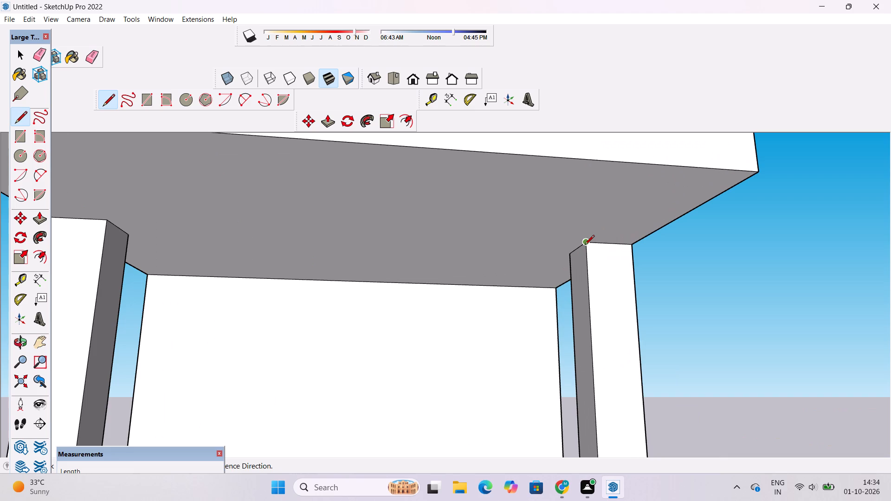
pyautogui.click(585, 245)
pyautogui.scroll(-2, 368, 241)
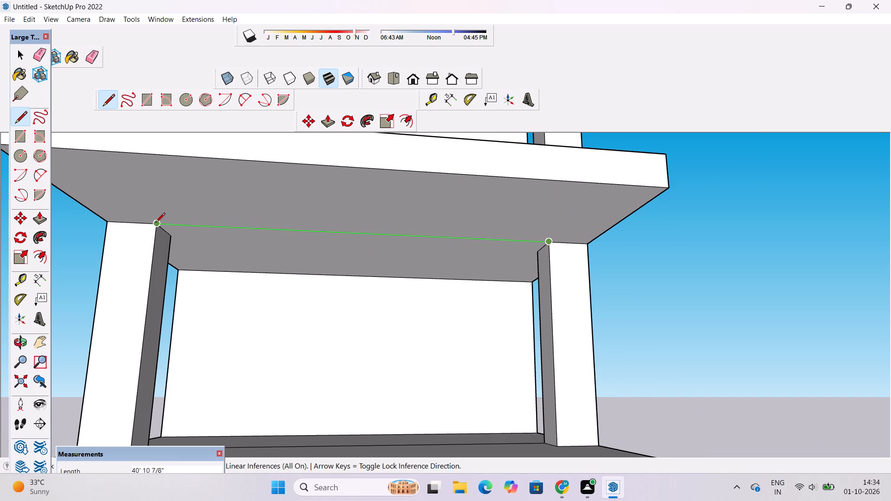
pyautogui.click(155, 223)
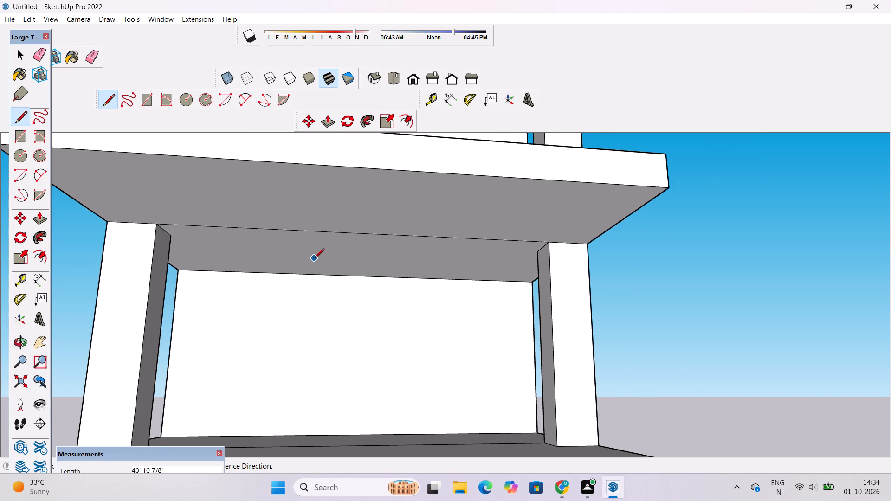
pyautogui.scroll(-1, 315, 261)
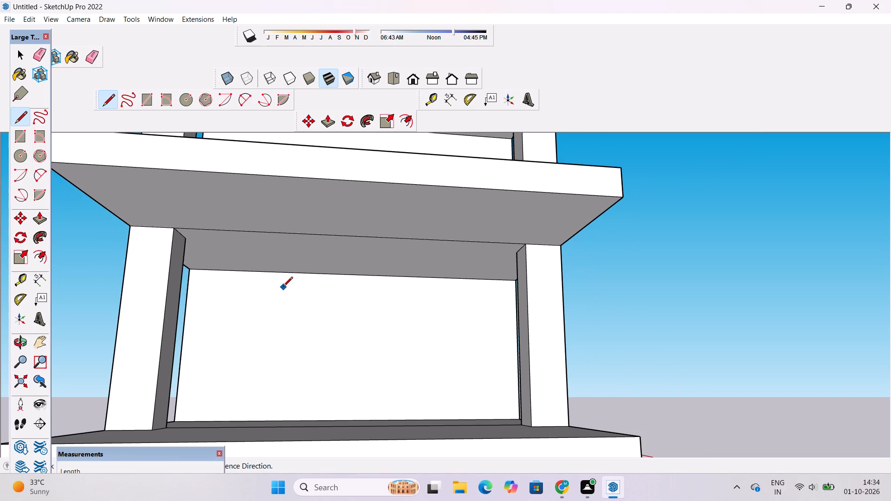
pyautogui.press('space')
# Examine the divided middle plate and its overhang from below, eye level and the side.
pyautogui.scroll(-2, 283, 287)
pyautogui.press('o')
pyautogui.moveTo(488, 274); pyautogui.dragTo(403, 285)
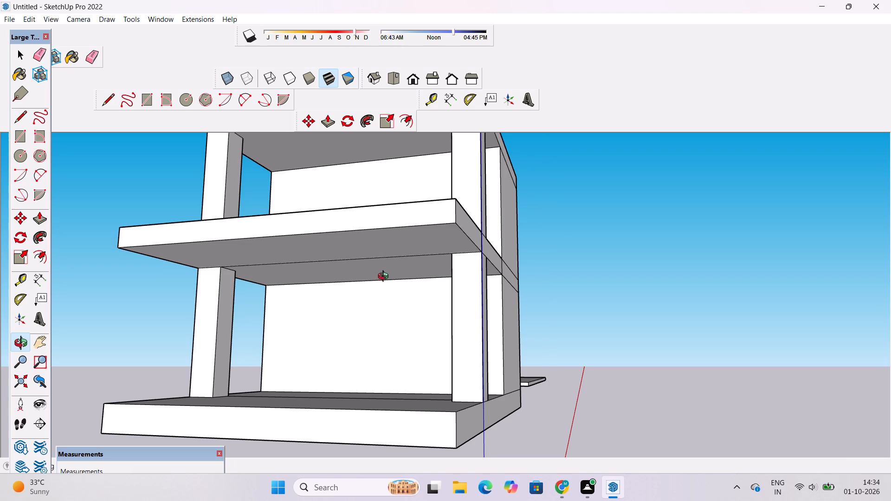
pyautogui.scroll(-3, 426, 236)
pyautogui.keyDown('shift'); pyautogui.moveTo(424, 259); pyautogui.dragTo(513, 238); pyautogui.keyUp('shift')
pyautogui.moveTo(514, 243); pyautogui.dragTo(499, 298)
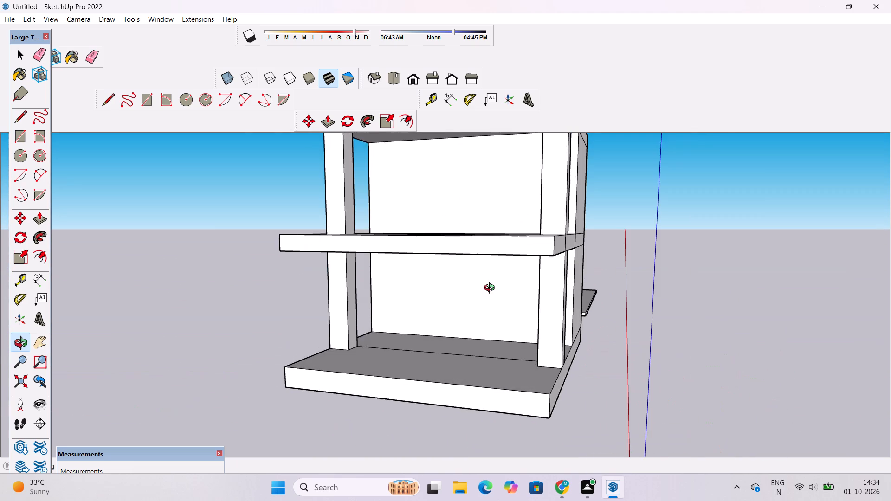
pyautogui.scroll(4, 486, 280)
pyautogui.scroll(-4, 484, 271)
pyautogui.moveTo(495, 292); pyautogui.dragTo(491, 304)
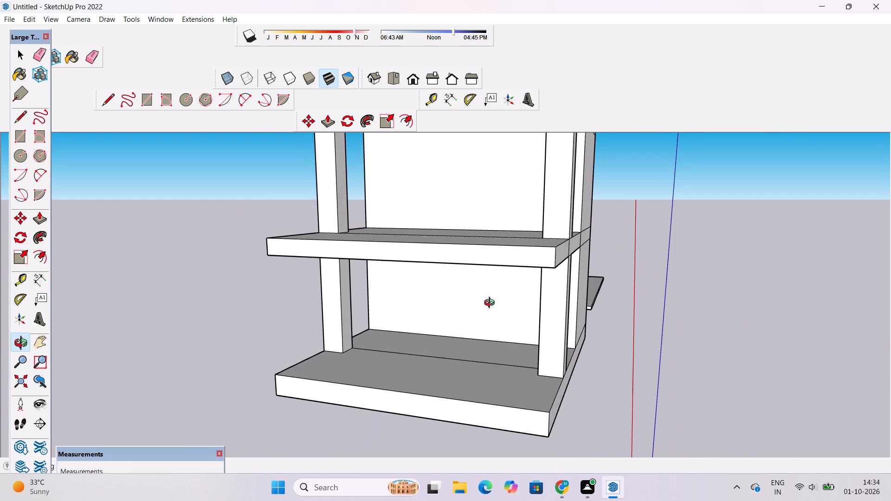
pyautogui.moveTo(535, 282); pyautogui.dragTo(516, 289)
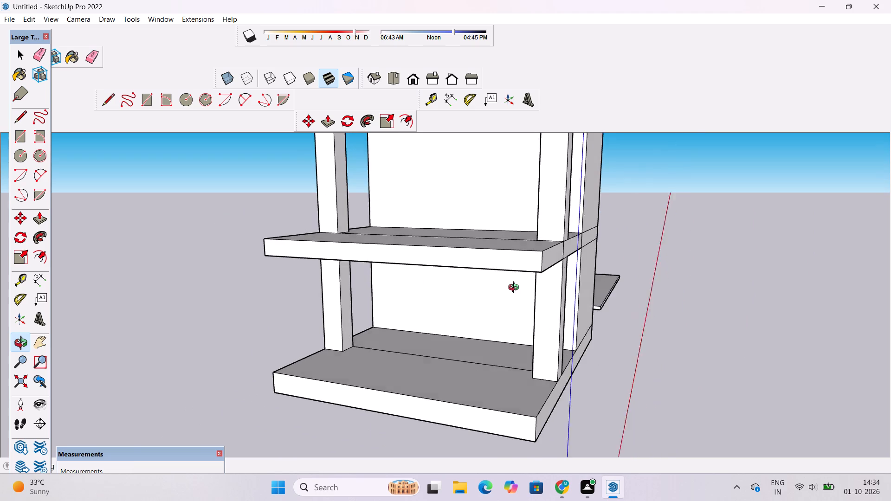
pyautogui.moveTo(516, 289); pyautogui.dragTo(499, 298)
pyautogui.scroll(-3, 498, 299)
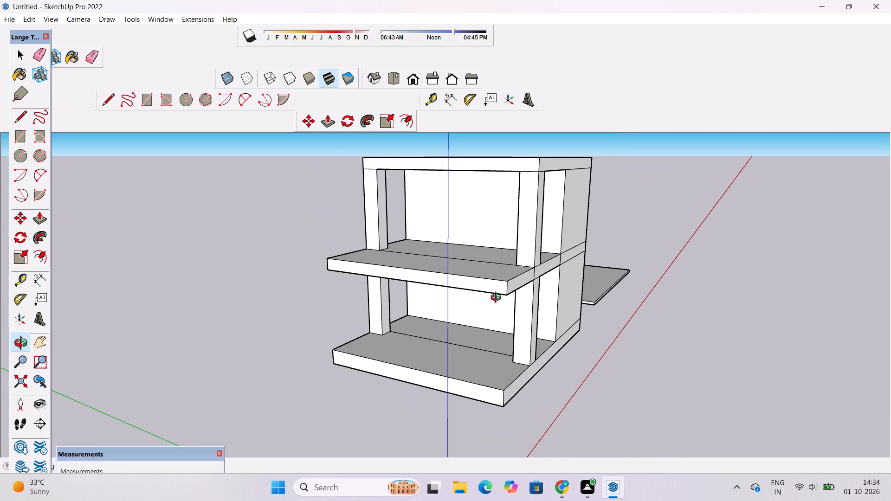
pyautogui.keyDown('shift'); pyautogui.moveTo(498, 303); pyautogui.dragTo(520, 340); pyautogui.keyUp('shift')
pyautogui.moveTo(520, 340); pyautogui.dragTo(555, 239)
pyautogui.scroll(4, 528, 293)
pyautogui.moveTo(496, 284); pyautogui.dragTo(540, 276)
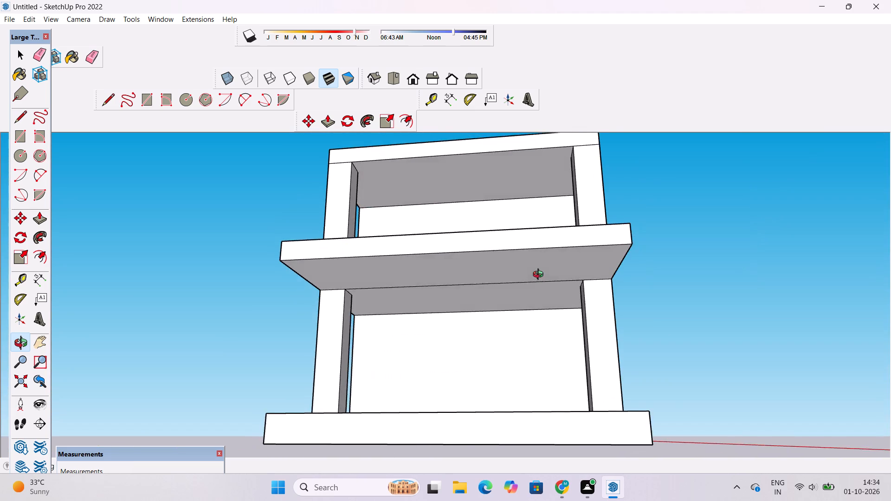
pyautogui.moveTo(540, 276); pyautogui.dragTo(568, 272)
pyautogui.moveTo(568, 272); pyautogui.dragTo(506, 284)
pyautogui.scroll(5, 503, 290)
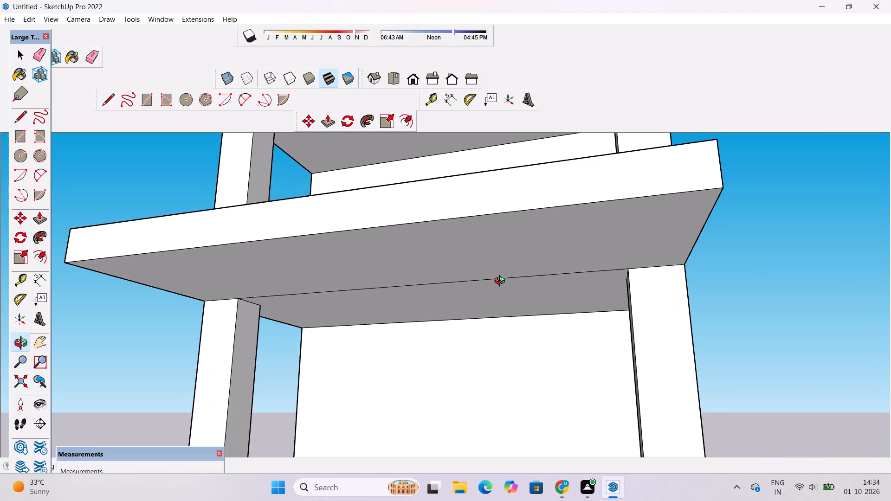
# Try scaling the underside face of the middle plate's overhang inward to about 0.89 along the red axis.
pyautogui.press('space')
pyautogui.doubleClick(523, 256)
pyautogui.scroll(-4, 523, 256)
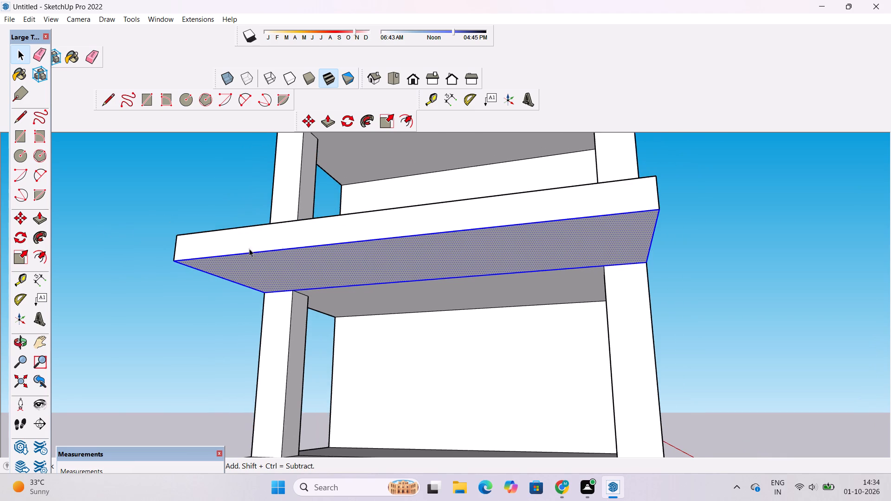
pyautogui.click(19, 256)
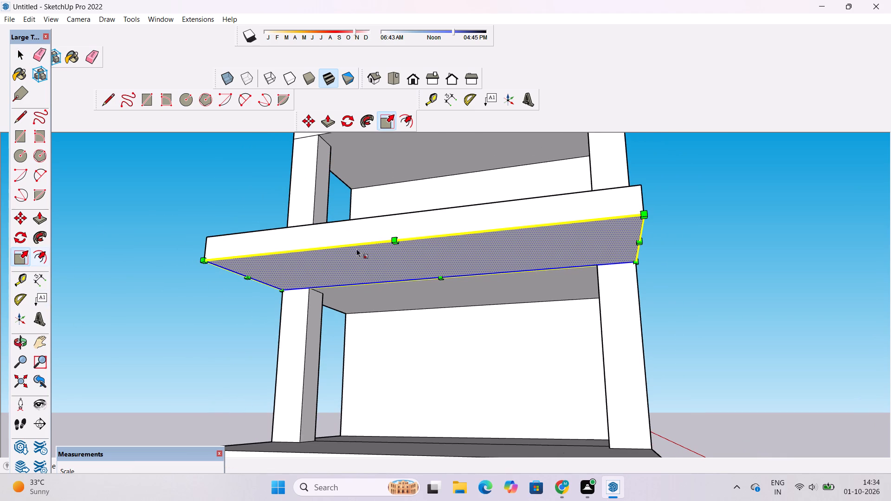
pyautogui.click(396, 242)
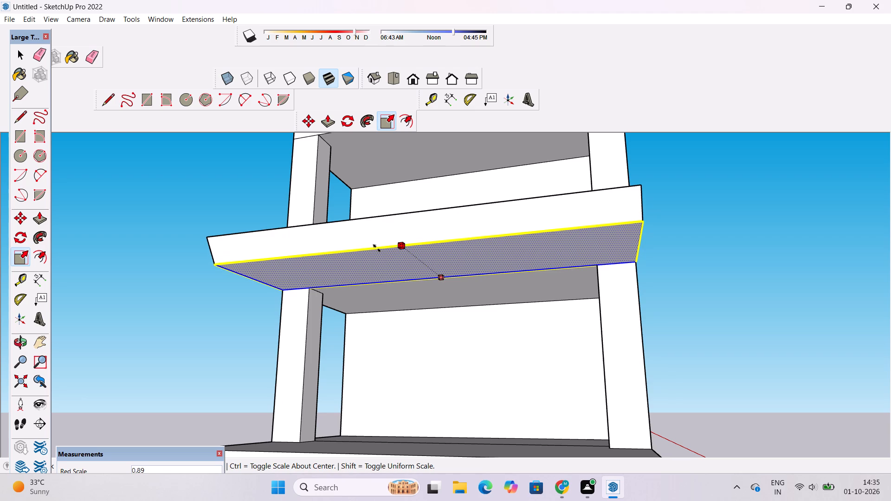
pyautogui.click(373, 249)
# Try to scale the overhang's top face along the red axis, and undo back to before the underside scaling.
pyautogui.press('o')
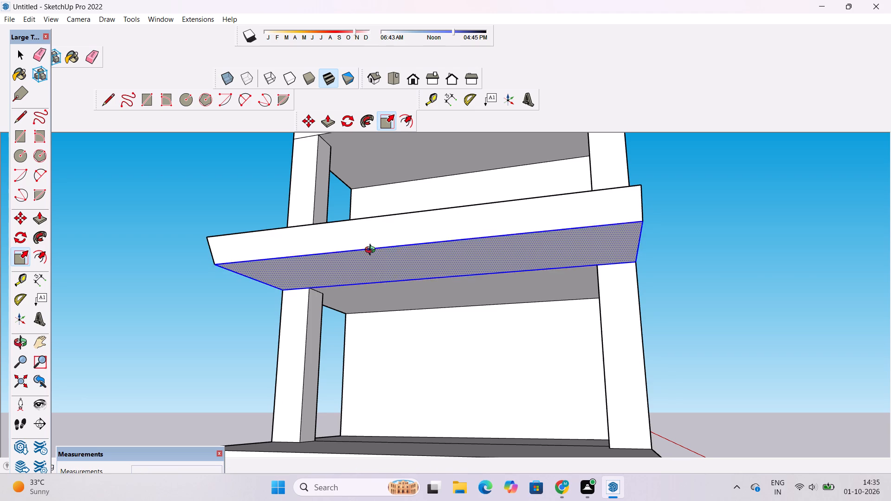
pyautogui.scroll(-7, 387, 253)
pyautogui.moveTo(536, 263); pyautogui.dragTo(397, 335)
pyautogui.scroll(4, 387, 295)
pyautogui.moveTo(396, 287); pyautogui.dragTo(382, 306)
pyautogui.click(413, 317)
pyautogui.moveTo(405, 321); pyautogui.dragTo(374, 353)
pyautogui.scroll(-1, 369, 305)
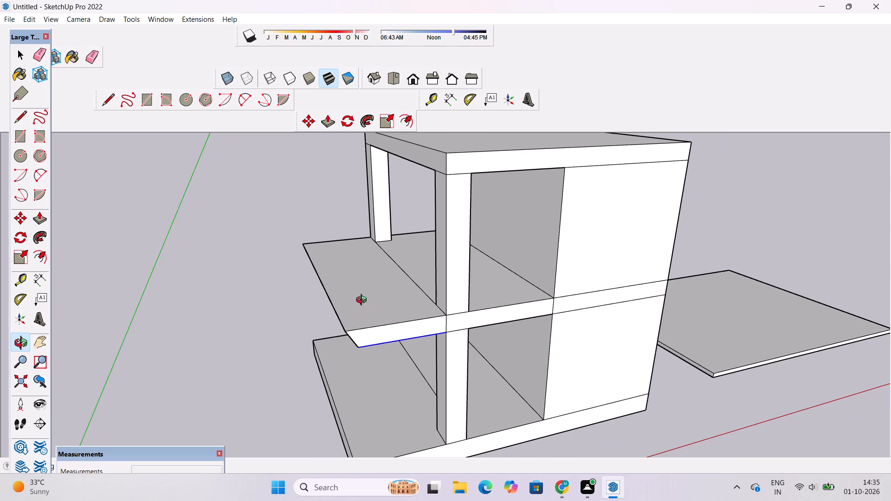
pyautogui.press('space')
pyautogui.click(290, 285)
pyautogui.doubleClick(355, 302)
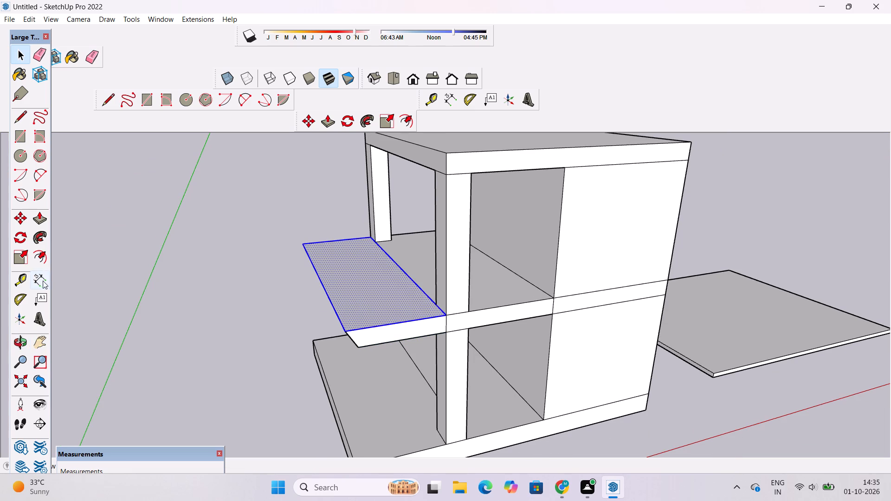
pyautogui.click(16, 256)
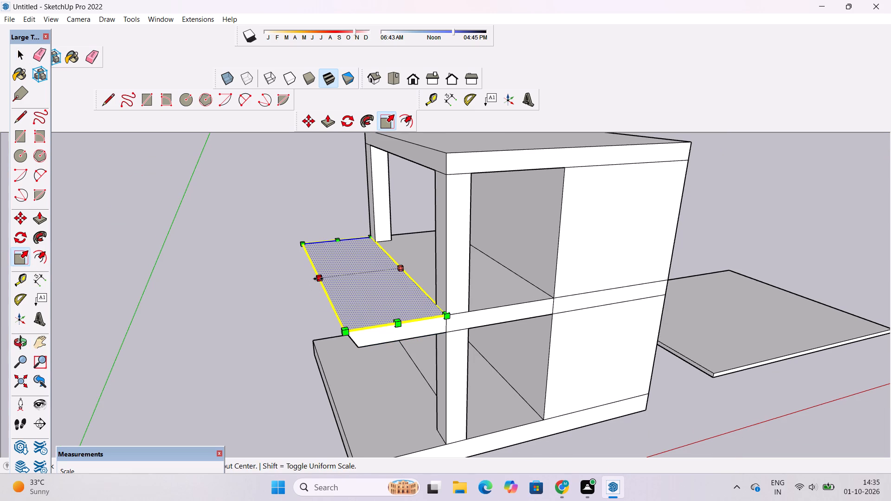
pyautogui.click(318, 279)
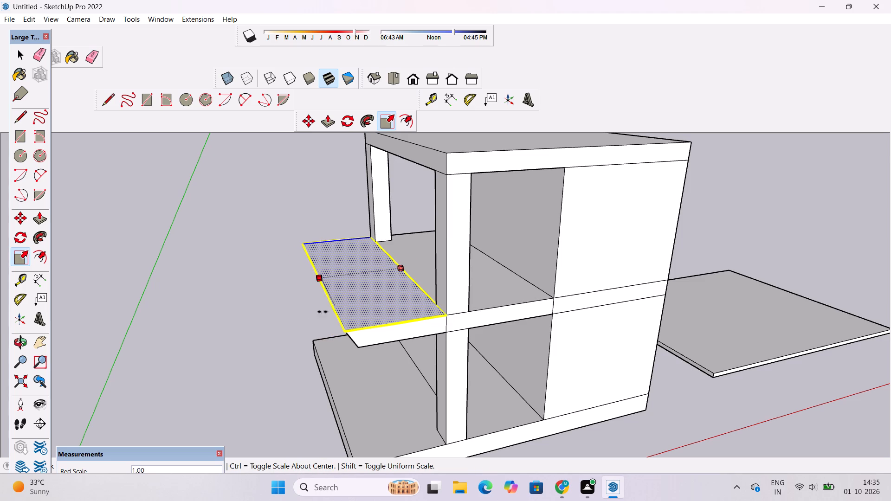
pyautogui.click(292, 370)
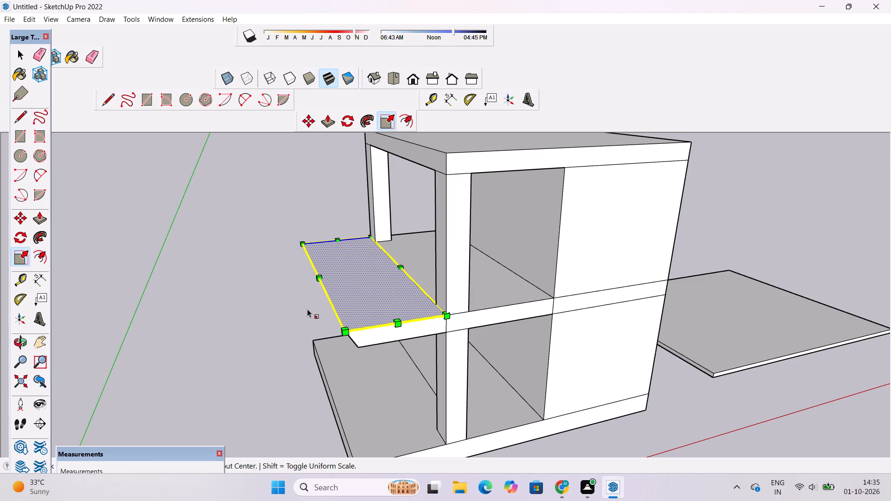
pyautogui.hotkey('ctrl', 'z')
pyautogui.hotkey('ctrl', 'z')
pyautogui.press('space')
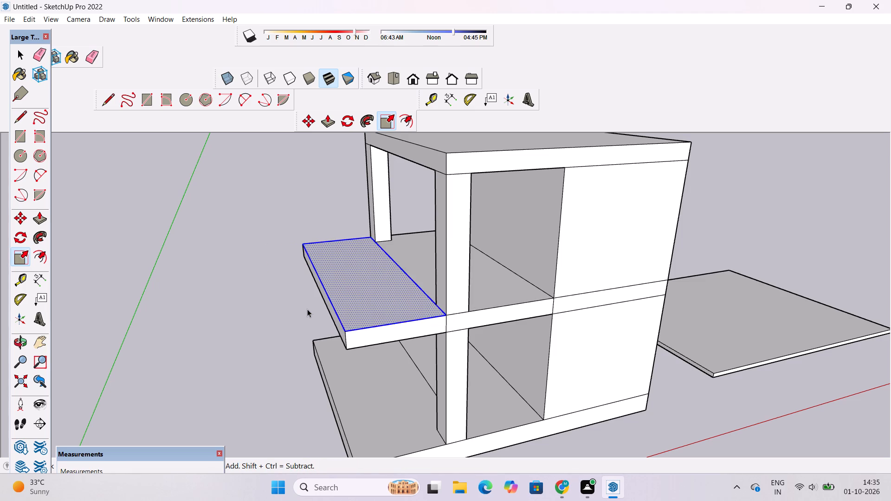
# Copy the top face of the middle plate's overhang about 186' 8" along the red axis, clear of the building.
pyautogui.click(269, 288)
pyautogui.scroll(3, 367, 332)
pyautogui.doubleClick(367, 303)
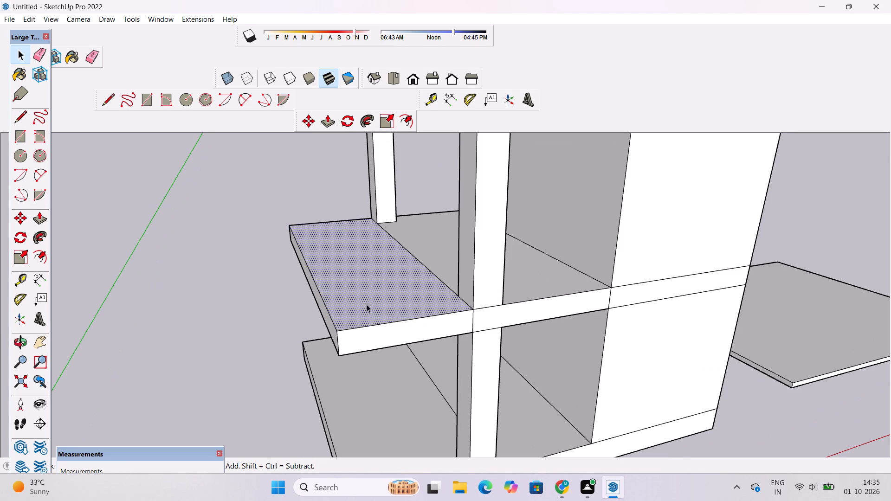
pyautogui.click(364, 310)
pyautogui.click(261, 306)
pyautogui.doubleClick(346, 300)
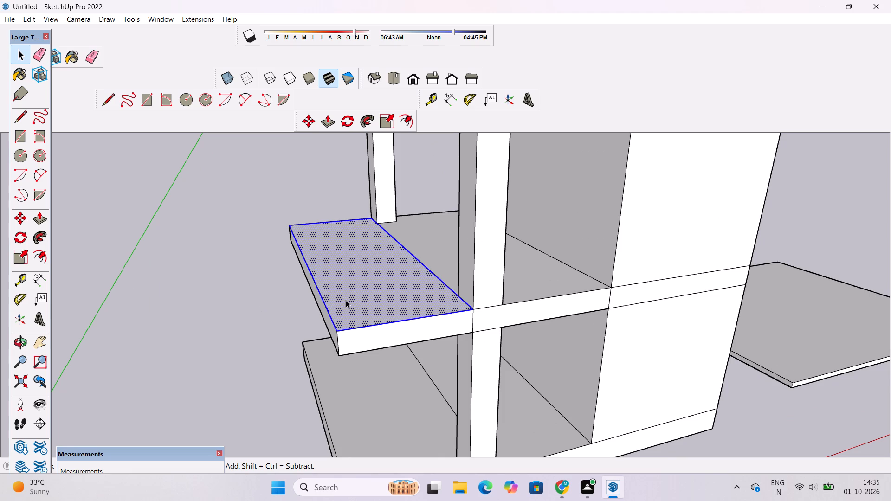
pyautogui.press('m')
pyautogui.scroll(-8, 362, 308)
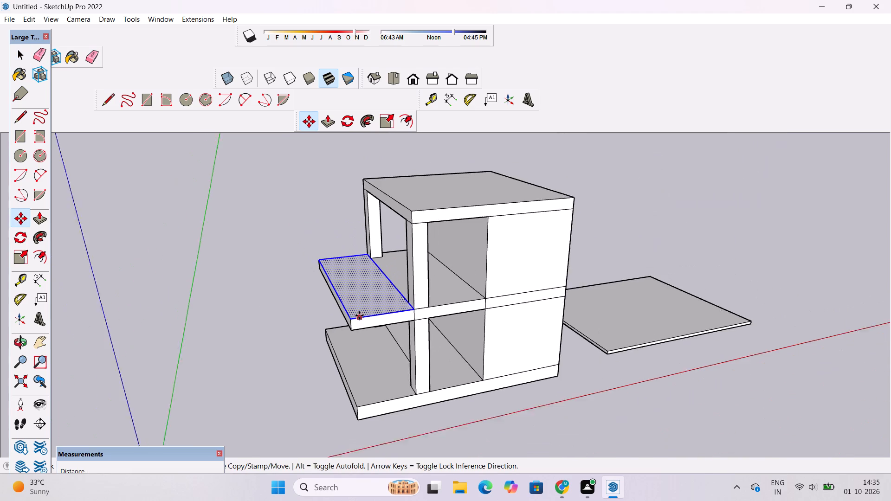
pyautogui.scroll(-2, 359, 315)
pyautogui.click(349, 317)
pyautogui.scroll(-4, 363, 343)
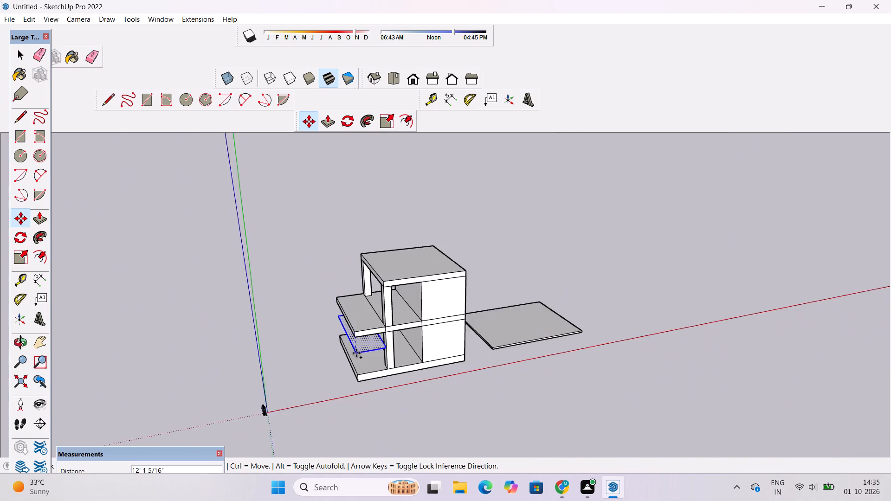
pyautogui.scroll(-6, 356, 353)
pyautogui.scroll(2, 594, 325)
pyautogui.scroll(4, 541, 309)
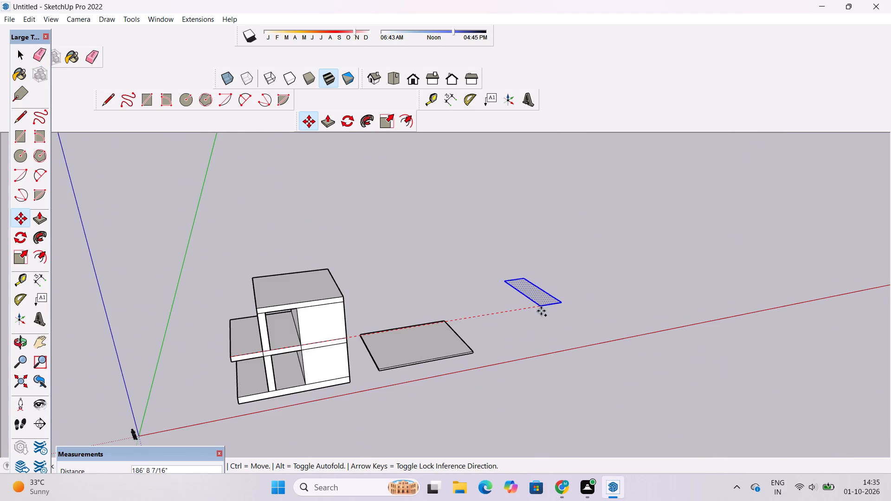
pyautogui.click(540, 316)
pyautogui.press('space')
# Push/Pull the copied overhang face up 3' into a separate slab.
pyautogui.write('o')
pyautogui.moveTo(597, 372); pyautogui.dragTo(472, 308)
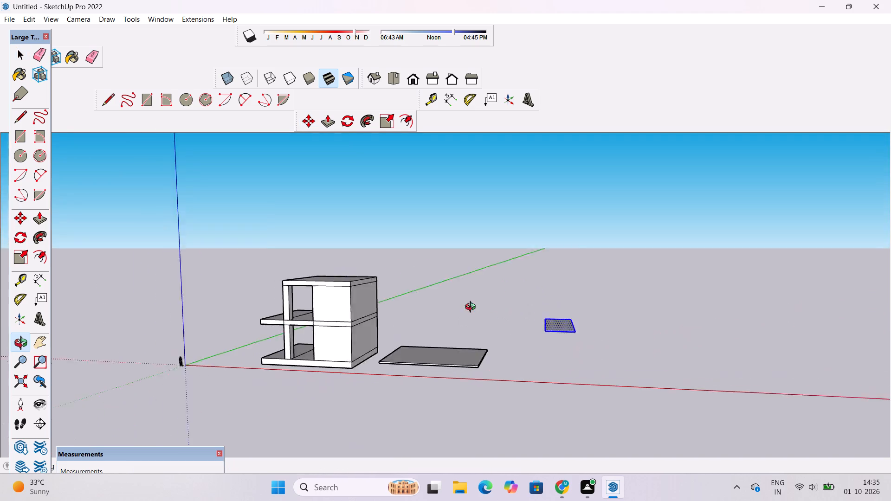
pyautogui.moveTo(472, 308); pyautogui.dragTo(395, 317)
pyautogui.scroll(-5, 398, 329)
pyautogui.moveTo(401, 367); pyautogui.dragTo(649, 500)
pyautogui.scroll(8, 562, 276)
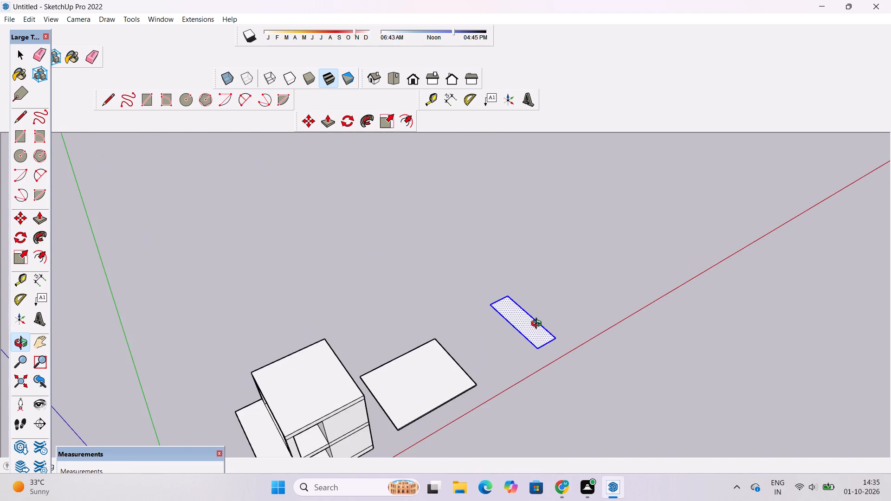
pyautogui.keyDown('shift'); pyautogui.moveTo(512, 325); pyautogui.dragTo(483, 334); pyautogui.keyUp('shift')
pyautogui.scroll(3, 451, 380)
pyautogui.moveTo(553, 349); pyautogui.dragTo(503, 335)
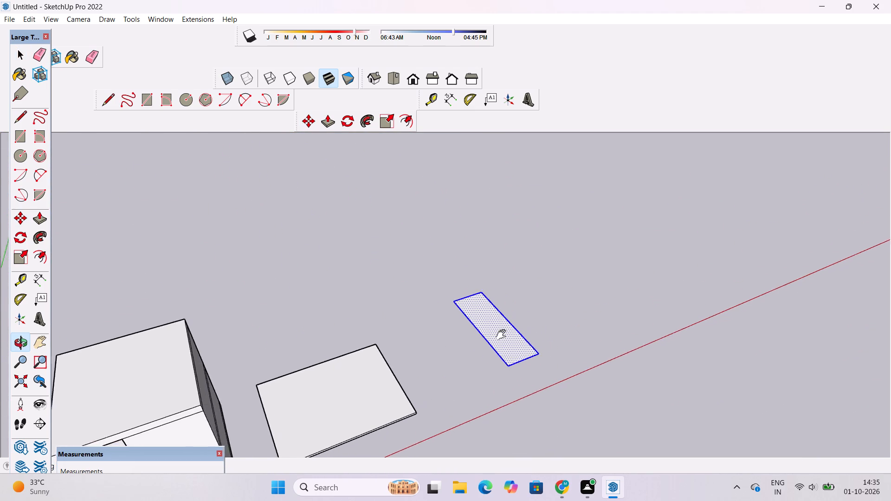
pyautogui.moveTo(503, 335); pyautogui.dragTo(492, 337)
pyautogui.press('space')
pyautogui.click(487, 334)
pyautogui.click(487, 334)
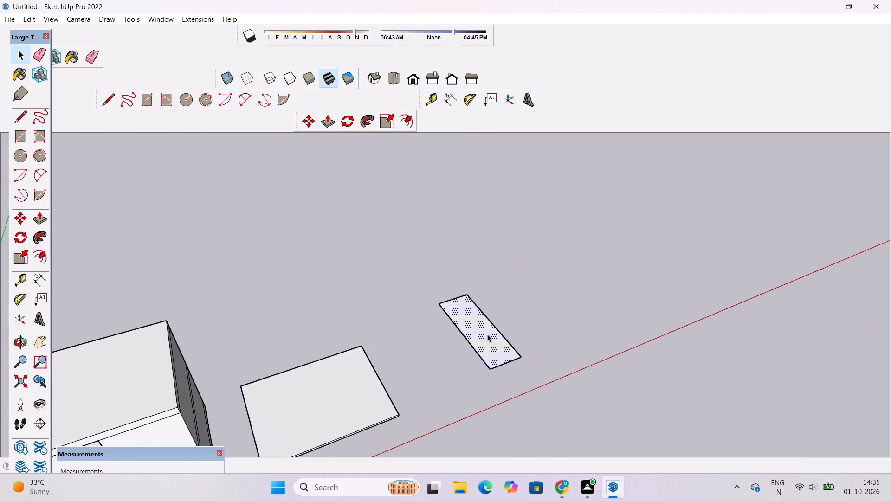
pyautogui.press('p')
pyautogui.click(487, 334)
pyautogui.press('3')
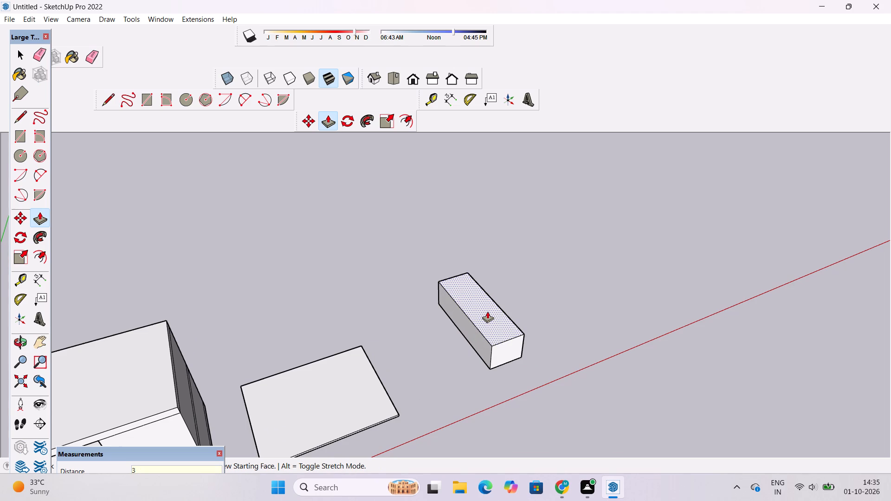
pyautogui.press("'")
pyautogui.press('Return')
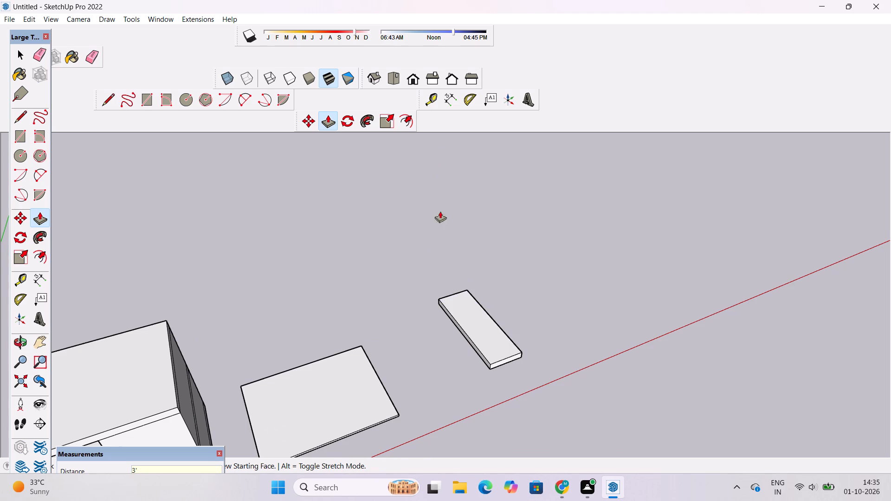
# Scale the underside face of the separate slab inward to about 0.78 along the red axis, sloping its long side.
pyautogui.press('space')
pyautogui.scroll(4, 479, 368)
pyautogui.press('o')
pyautogui.moveTo(513, 343); pyautogui.dragTo(506, 312)
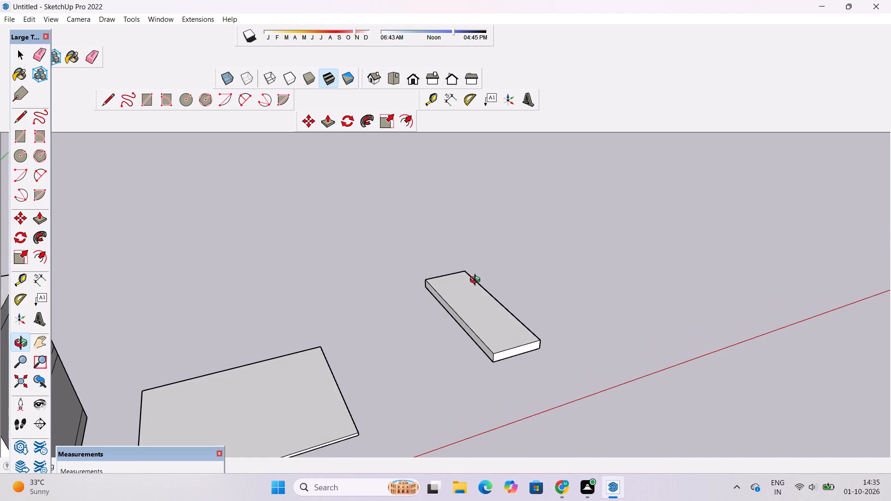
pyautogui.moveTo(485, 330); pyautogui.dragTo(547, 345)
pyautogui.moveTo(523, 366); pyautogui.dragTo(579, 317)
pyautogui.keyDown('shift'); pyautogui.moveTo(575, 309); pyautogui.dragTo(524, 336); pyautogui.keyUp('shift')
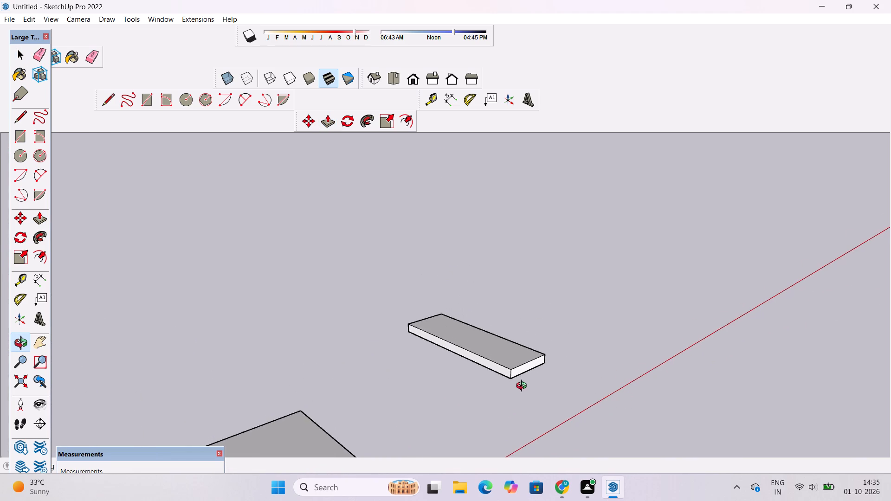
pyautogui.scroll(5, 523, 387)
pyautogui.moveTo(523, 395); pyautogui.dragTo(458, 283)
pyautogui.keyDown('shift'); pyautogui.moveTo(458, 283); pyautogui.dragTo(453, 298); pyautogui.keyUp('shift')
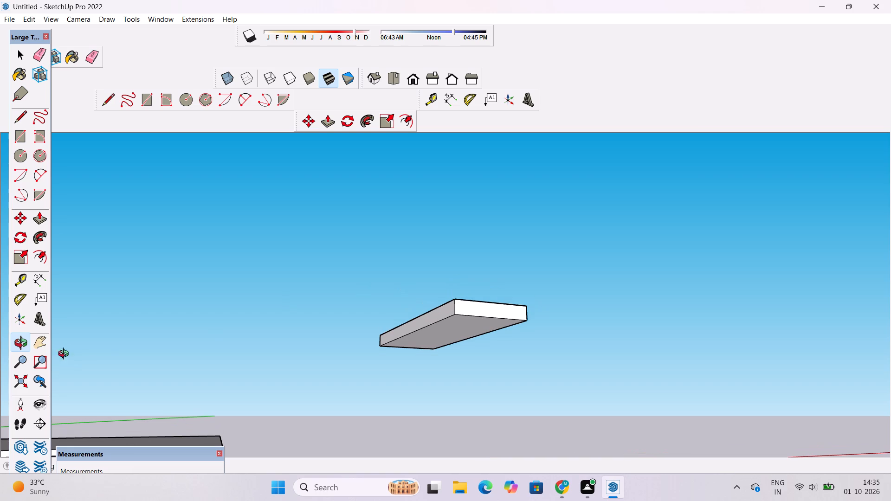
pyautogui.press('space')
pyautogui.press('space')
pyautogui.doubleClick(458, 329)
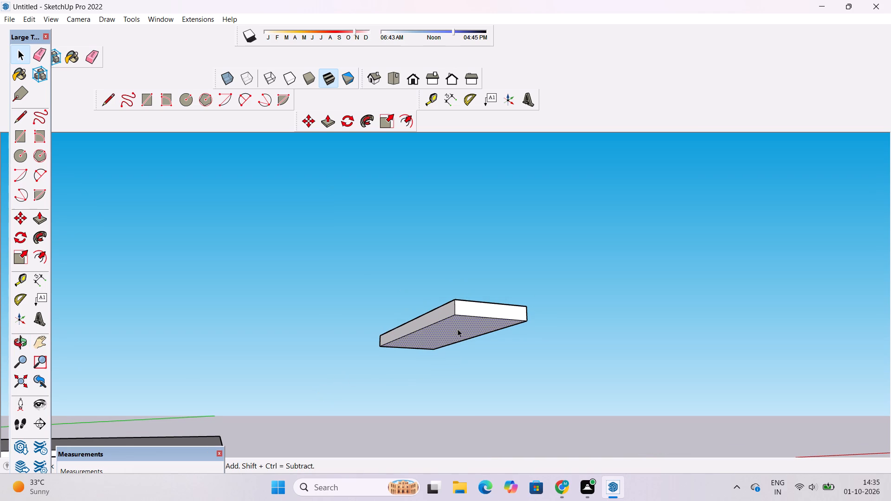
pyautogui.click(25, 260)
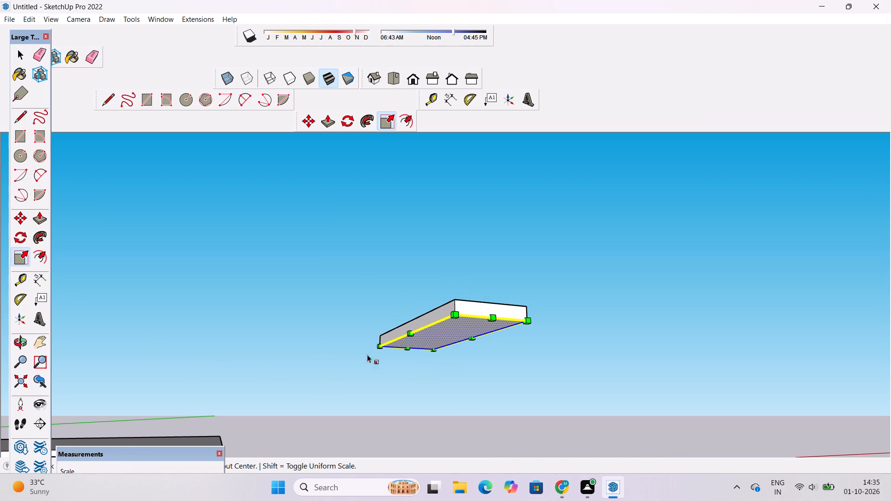
pyautogui.click(407, 334)
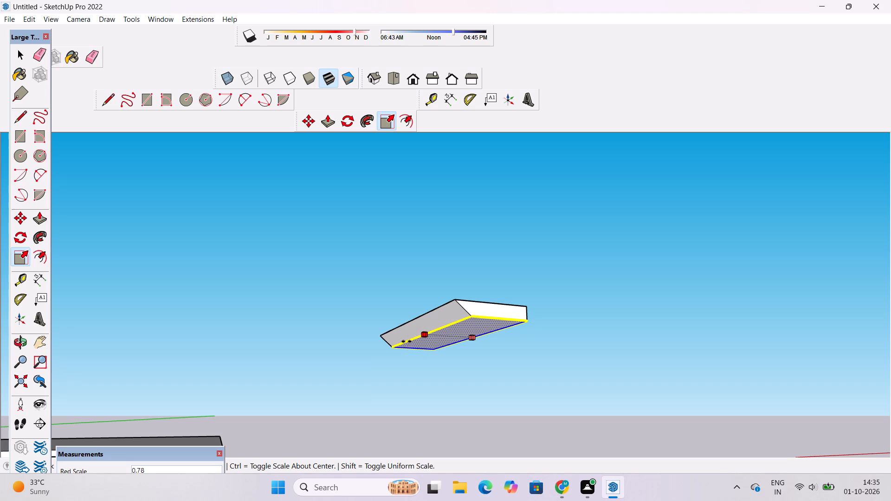
pyautogui.click(407, 341)
# Scale the separate slab's top face uniformly to about 0.88 from its far corner on the sloped side.
pyautogui.press('o')
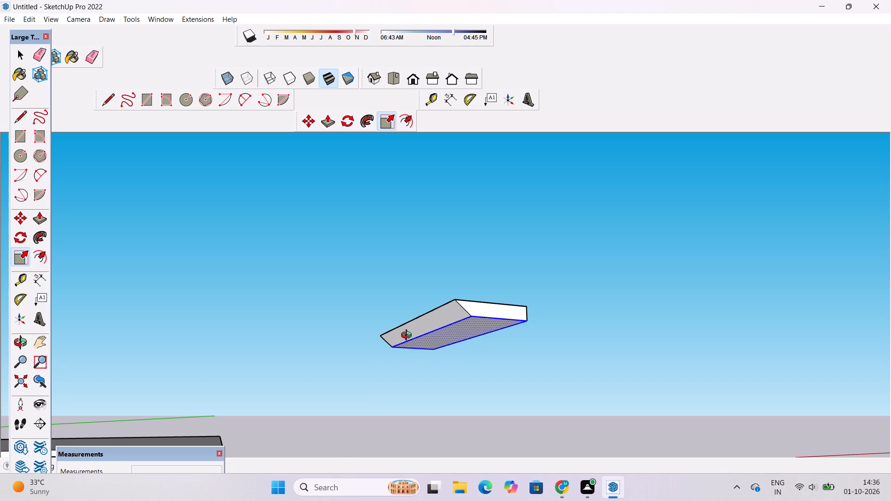
pyautogui.moveTo(462, 327); pyautogui.dragTo(455, 428)
pyautogui.scroll(3, 448, 350)
pyautogui.moveTo(449, 337); pyautogui.dragTo(438, 365)
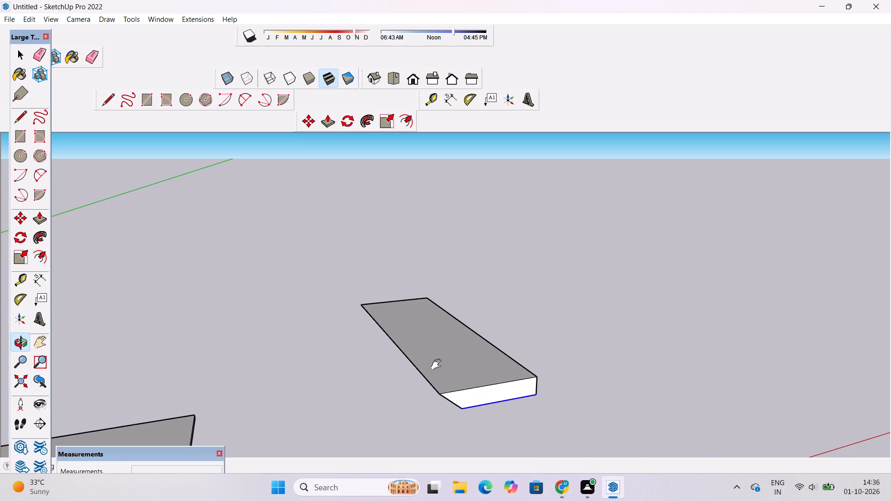
pyautogui.press('space')
pyautogui.doubleClick(413, 355)
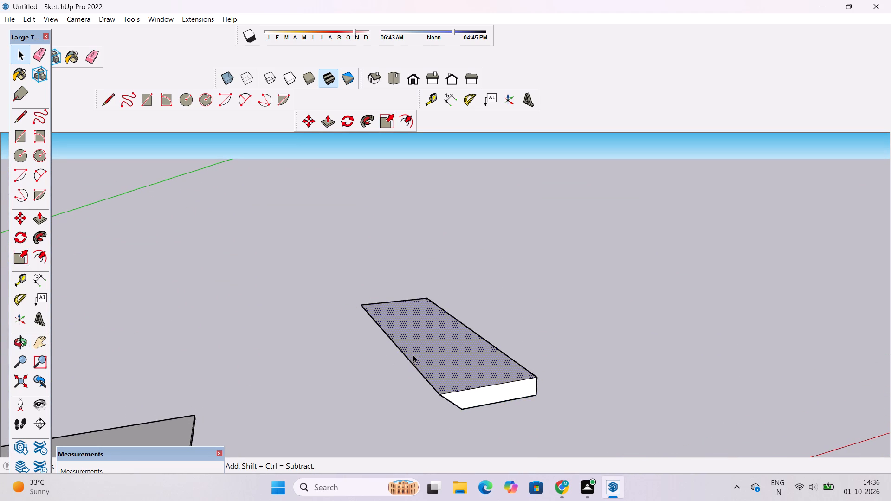
pyautogui.click(25, 257)
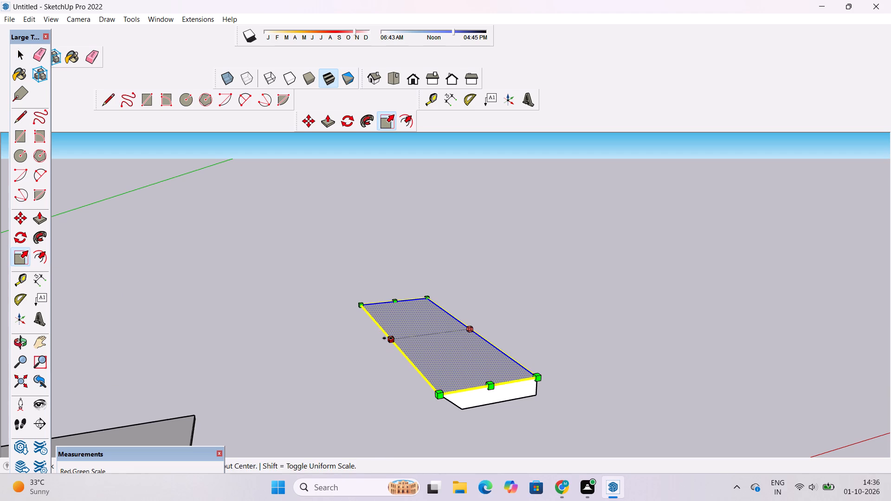
pyautogui.click(387, 338)
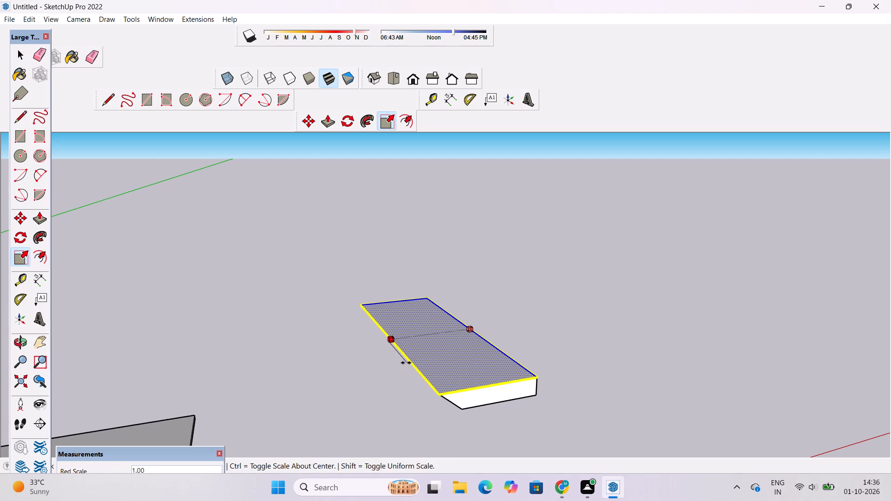
pyautogui.press('space')
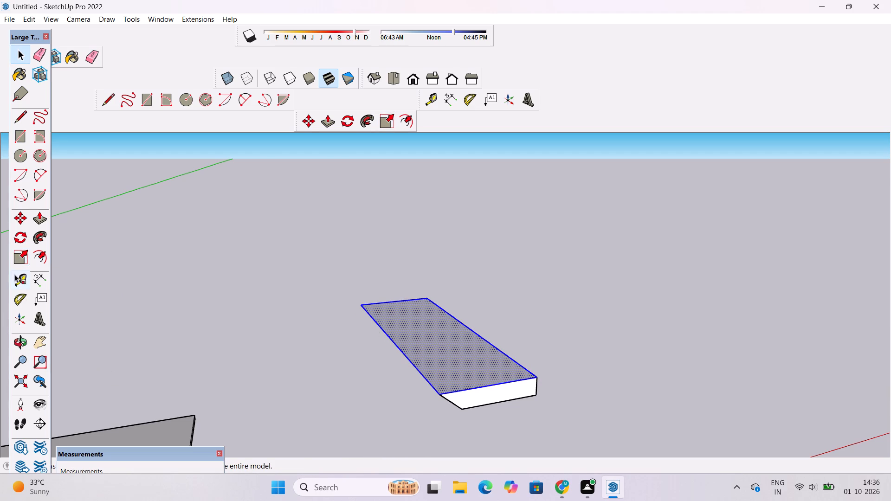
pyautogui.press('s')
pyautogui.click(391, 297)
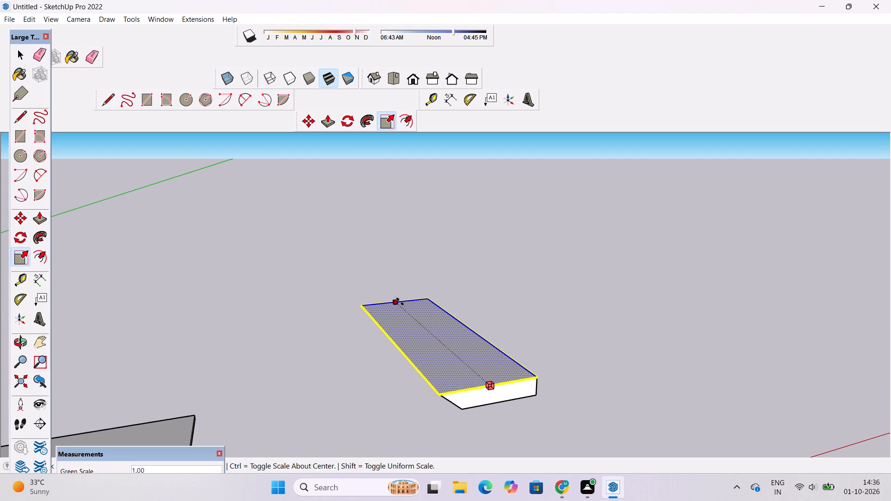
pyautogui.click(400, 302)
pyautogui.click(366, 307)
pyautogui.click(378, 311)
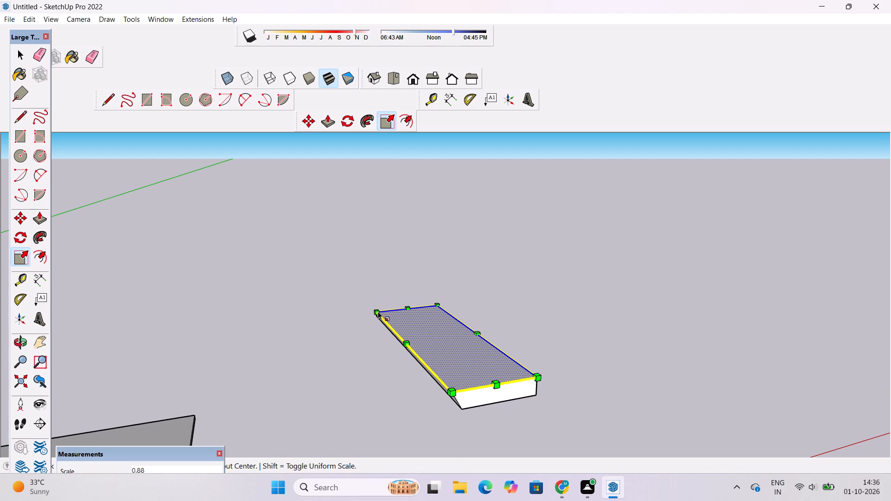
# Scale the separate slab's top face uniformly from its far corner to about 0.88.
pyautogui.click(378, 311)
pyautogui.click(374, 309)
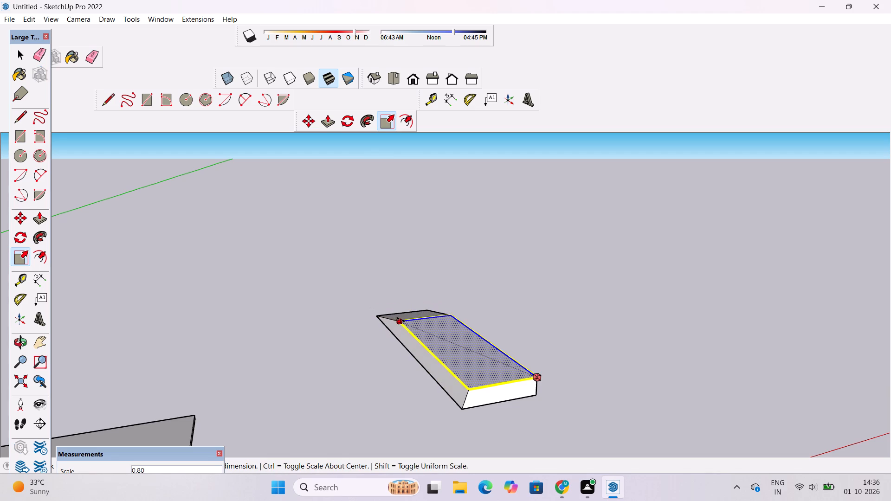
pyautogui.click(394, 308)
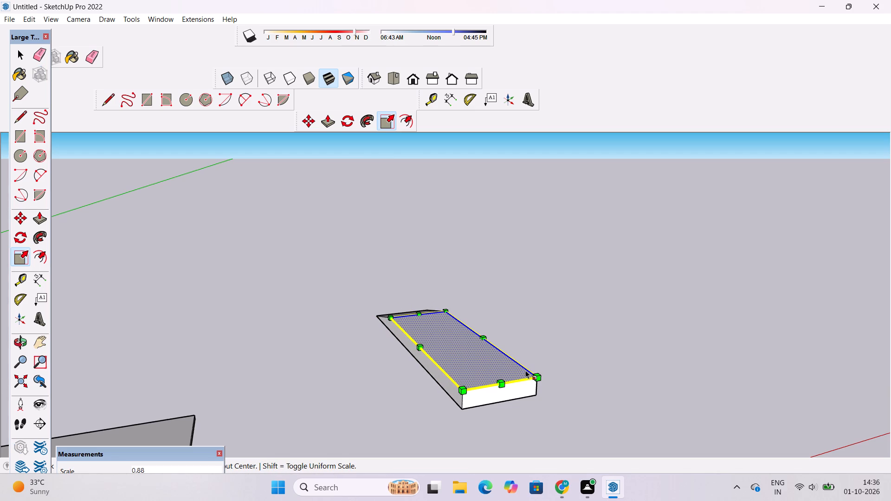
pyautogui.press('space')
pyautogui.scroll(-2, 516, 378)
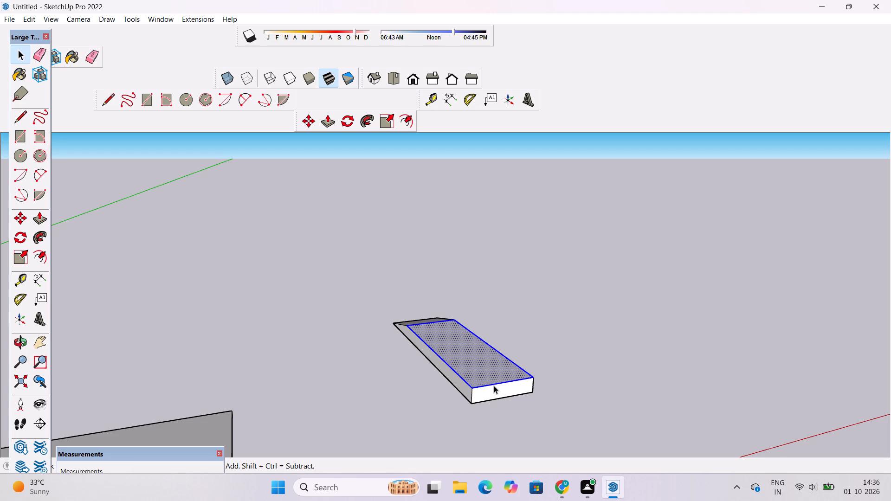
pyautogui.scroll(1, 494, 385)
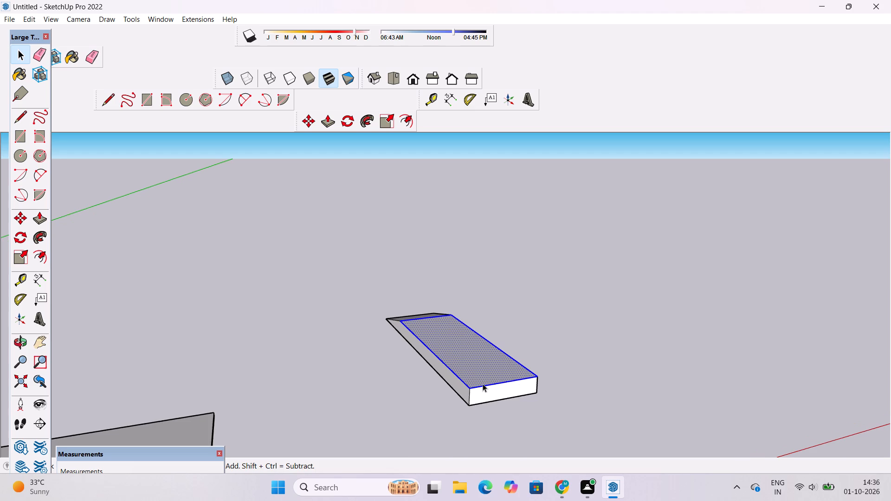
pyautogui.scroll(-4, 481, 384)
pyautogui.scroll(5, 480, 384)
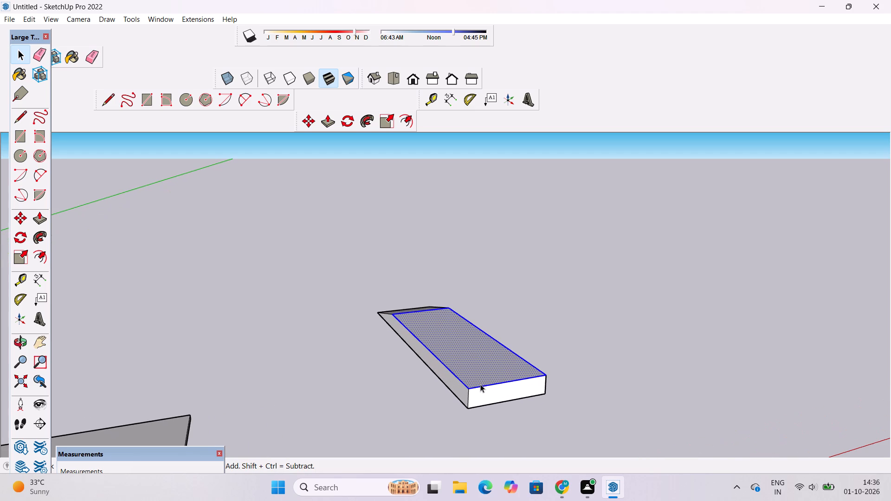
# Undo the scalings of the separate slab's top and underside faces, back to the plain straight-sided slab.
pyautogui.press('o')
pyautogui.hotkey('ctrl', 'z')
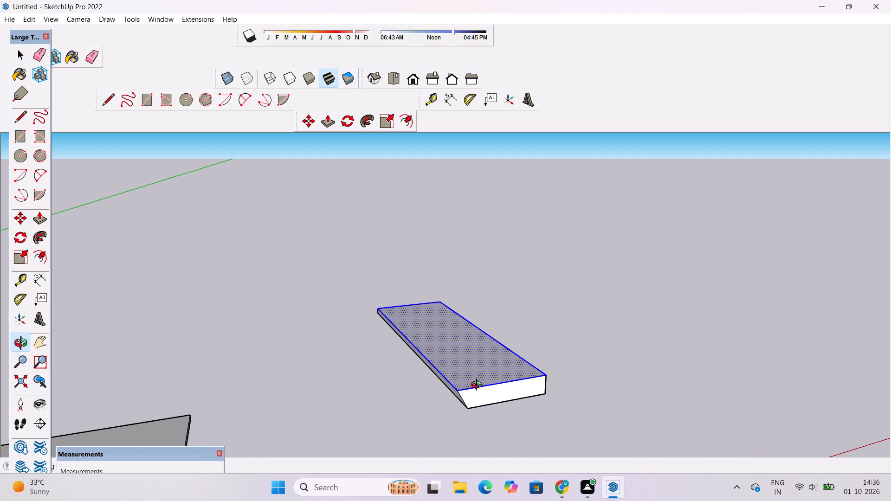
pyautogui.hotkey('ctrl', 'z')
pyautogui.hotkey('ctrl', 'z')
pyautogui.hotkey('ctrl', 'z')
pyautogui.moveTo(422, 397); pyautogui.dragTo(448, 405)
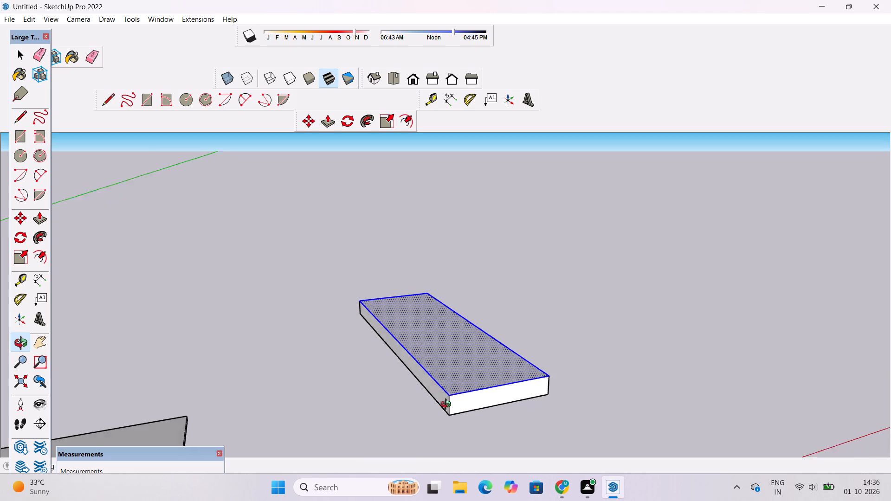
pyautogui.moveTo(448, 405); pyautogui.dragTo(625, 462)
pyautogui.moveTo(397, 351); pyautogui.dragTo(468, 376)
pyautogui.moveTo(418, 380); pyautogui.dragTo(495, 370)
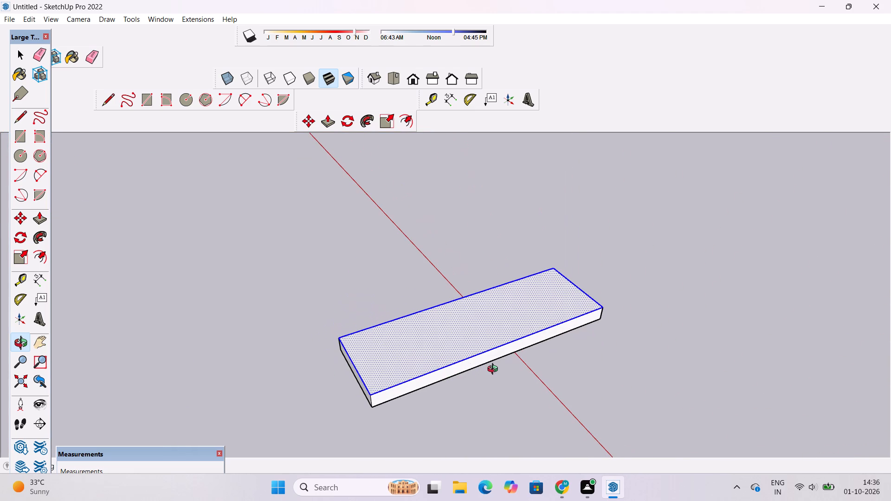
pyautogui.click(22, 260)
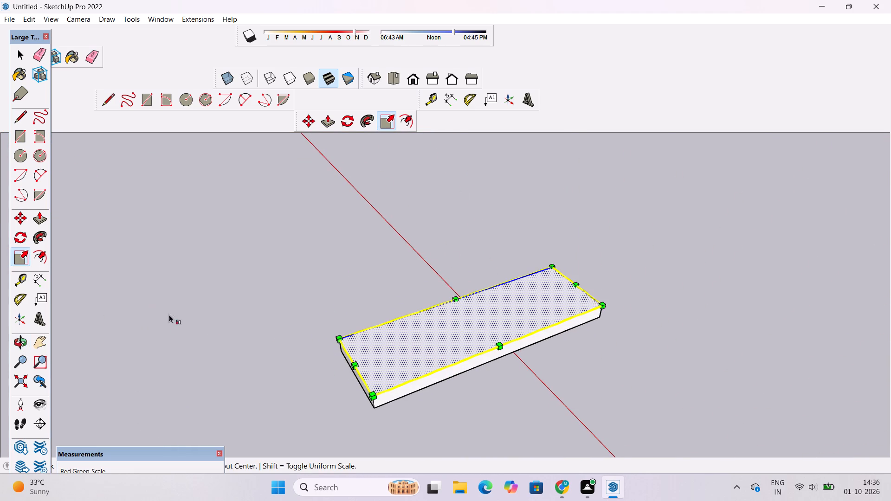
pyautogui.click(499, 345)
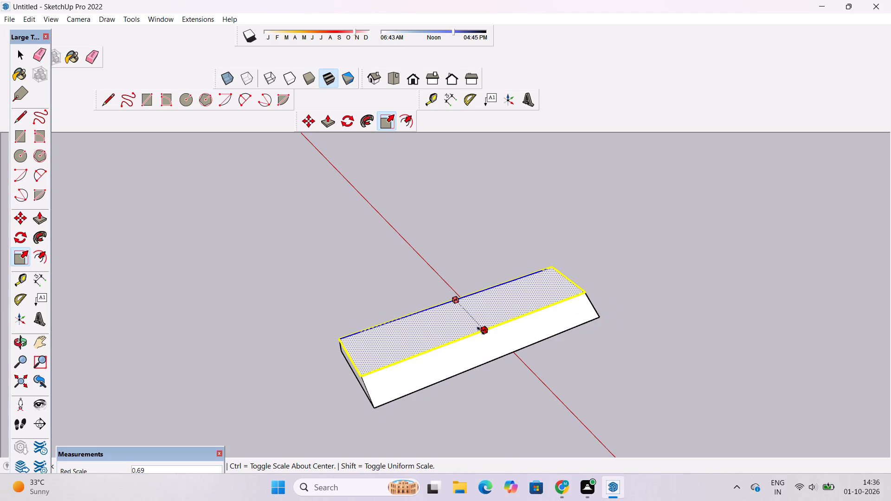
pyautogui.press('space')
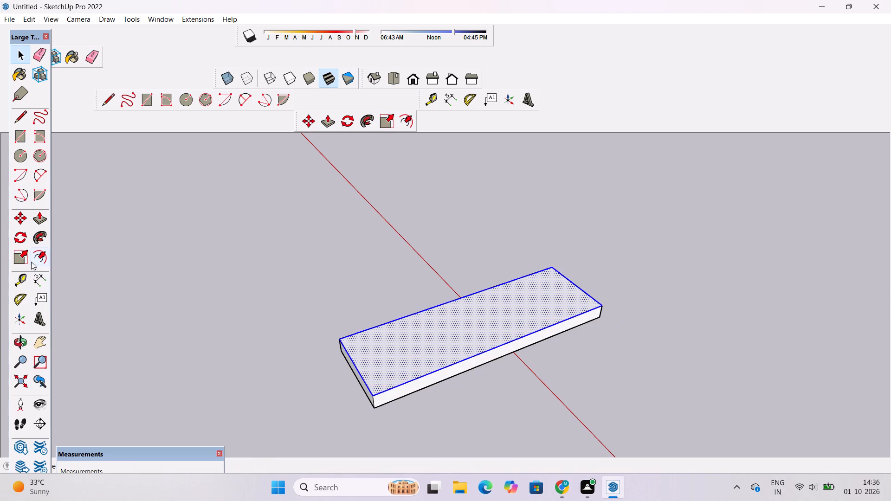
# Scale the separate slab's top face inward to about 0.87 along the red axis, sloping one long side.
pyautogui.click(29, 259)
pyautogui.click(499, 347)
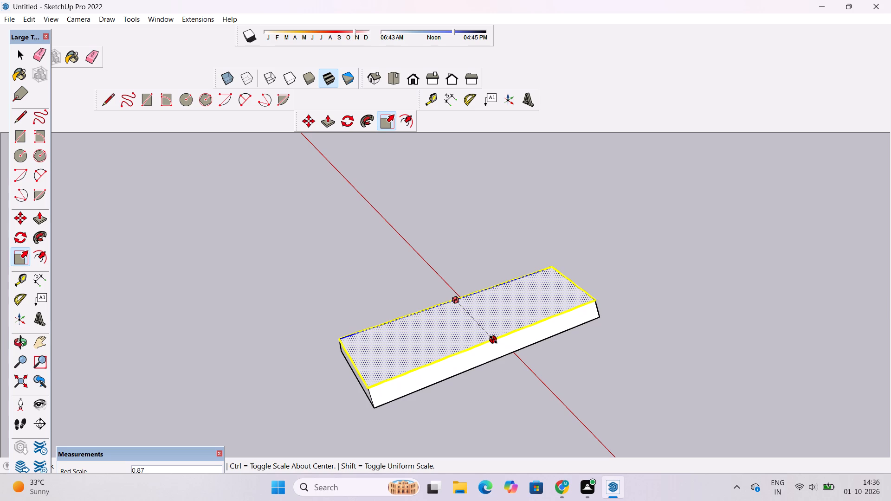
pyautogui.click(492, 339)
# Examine the tapered slab from above, below and several sides, and compare it with the building.
pyautogui.press('o')
pyautogui.moveTo(672, 384); pyautogui.dragTo(493, 374)
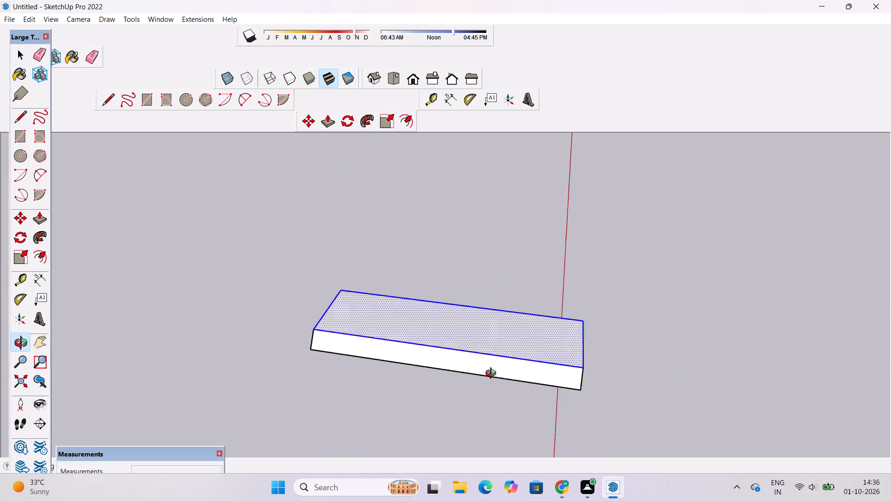
pyautogui.moveTo(493, 374); pyautogui.dragTo(328, 354)
pyautogui.moveTo(469, 407); pyautogui.dragTo(402, 334)
pyautogui.click(402, 333)
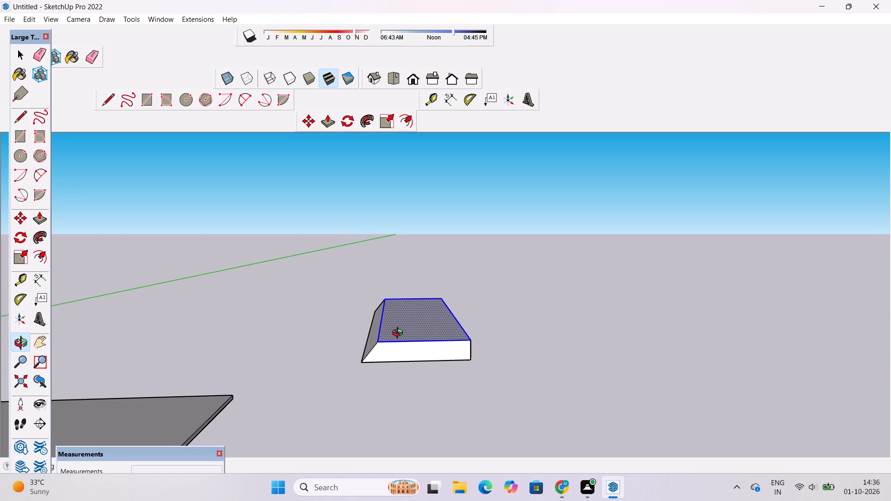
pyautogui.scroll(-2, 395, 339)
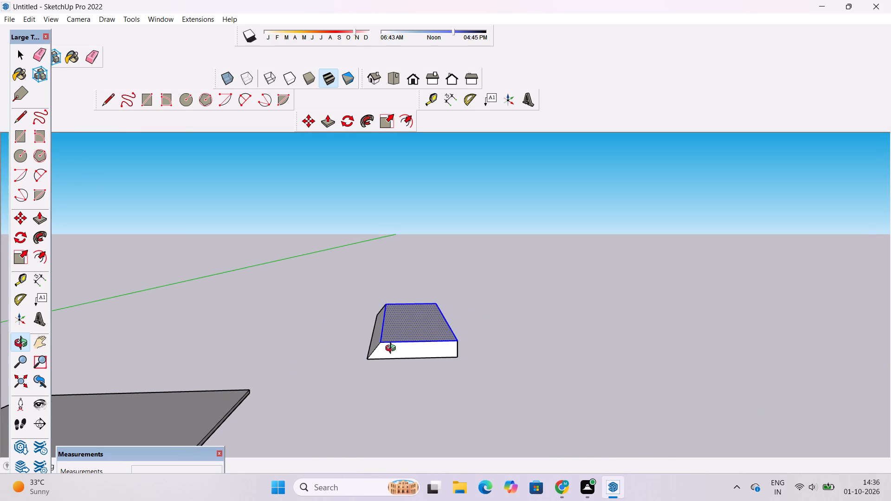
pyautogui.moveTo(378, 355); pyautogui.dragTo(378, 368)
pyautogui.moveTo(381, 375); pyautogui.dragTo(418, 296)
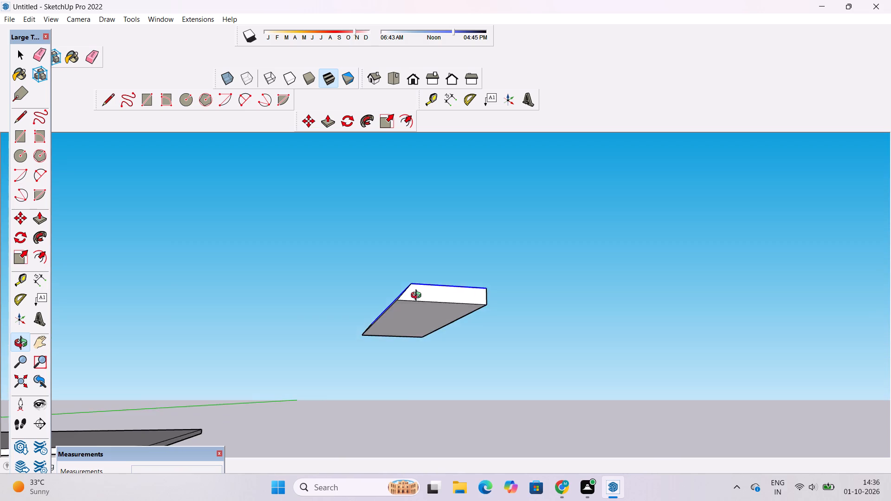
pyautogui.keyDown('shift'); pyautogui.moveTo(418, 296); pyautogui.dragTo(419, 361); pyautogui.keyUp('shift')
pyautogui.moveTo(417, 367); pyautogui.dragTo(427, 408)
pyautogui.scroll(-3, 405, 399)
pyautogui.keyDown('shift'); pyautogui.moveTo(394, 391); pyautogui.dragTo(391, 410); pyautogui.keyUp('shift')
pyautogui.moveTo(435, 416); pyautogui.dragTo(470, 405)
pyautogui.scroll(-3, 437, 409)
pyautogui.keyDown('shift'); pyautogui.moveTo(435, 412); pyautogui.dragTo(423, 371); pyautogui.keyUp('shift')
pyautogui.moveTo(423, 371); pyautogui.dragTo(417, 382)
pyautogui.scroll(-6, 415, 383)
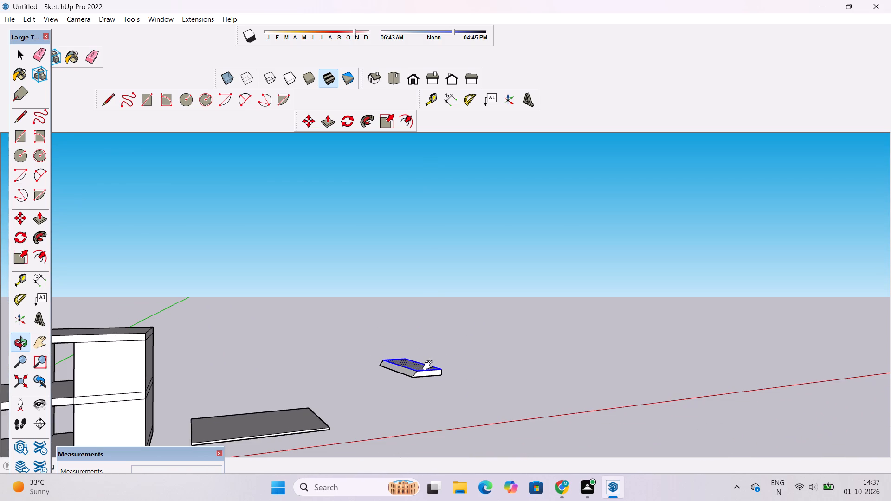
pyautogui.keyDown('shift'); pyautogui.scroll(-6, 485, 337); pyautogui.keyUp('shift')
pyautogui.keyDown('shift'); pyautogui.moveTo(421, 354); pyautogui.dragTo(415, 395); pyautogui.keyUp('shift')
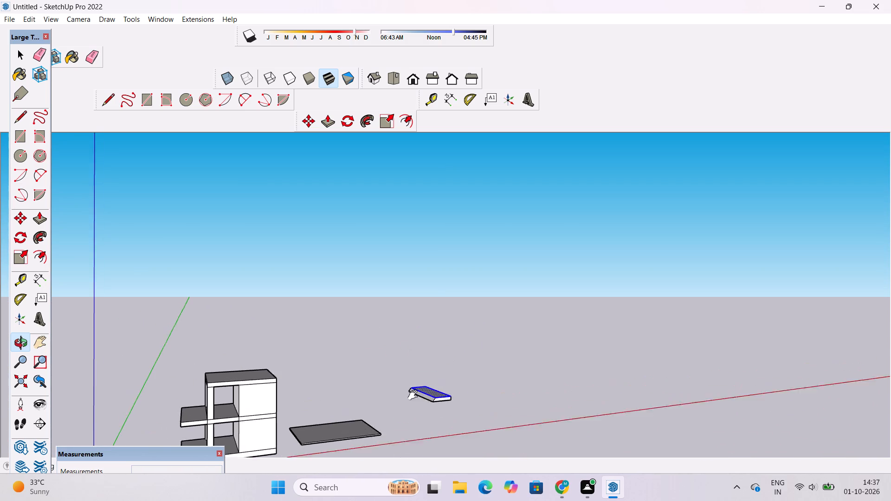
pyautogui.keyDown('shift'); pyautogui.moveTo(415, 395); pyautogui.dragTo(413, 398); pyautogui.keyUp('shift')
pyautogui.keyDown('shift'); pyautogui.scroll(3, 412, 419); pyautogui.keyUp('shift')
pyautogui.keyDown('shift'); pyautogui.moveTo(412, 419); pyautogui.dragTo(414, 384); pyautogui.keyUp('shift')
pyautogui.scroll(2, 416, 387)
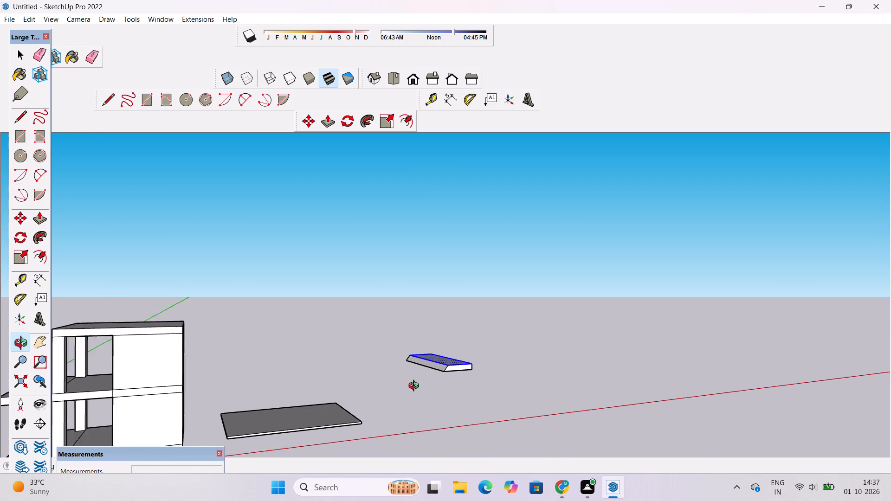
pyautogui.scroll(3, 416, 387)
pyautogui.keyDown('shift'); pyautogui.moveTo(425, 400); pyautogui.dragTo(421, 372); pyautogui.keyUp('shift')
pyautogui.scroll(4, 455, 344)
pyautogui.moveTo(448, 340); pyautogui.dragTo(355, 340)
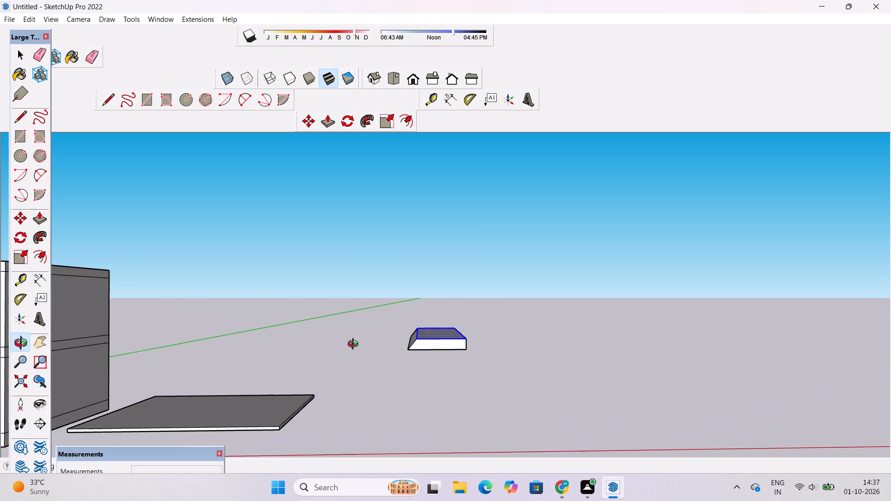
pyautogui.scroll(-5, 355, 347)
pyautogui.moveTo(379, 355); pyautogui.dragTo(453, 418)
pyautogui.scroll(5, 423, 343)
pyautogui.scroll(4, 388, 364)
pyautogui.keyDown('shift'); pyautogui.moveTo(388, 364); pyautogui.dragTo(387, 372); pyautogui.keyUp('shift')
pyautogui.press('space')
pyautogui.click(478, 338)
pyautogui.scroll(-6, 468, 345)
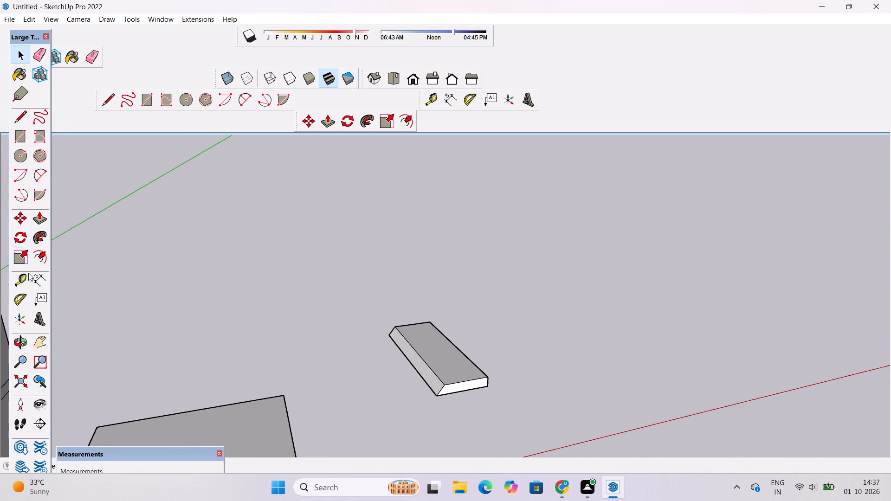
pyautogui.click(13, 347)
pyautogui.moveTo(486, 409); pyautogui.dragTo(305, 341)
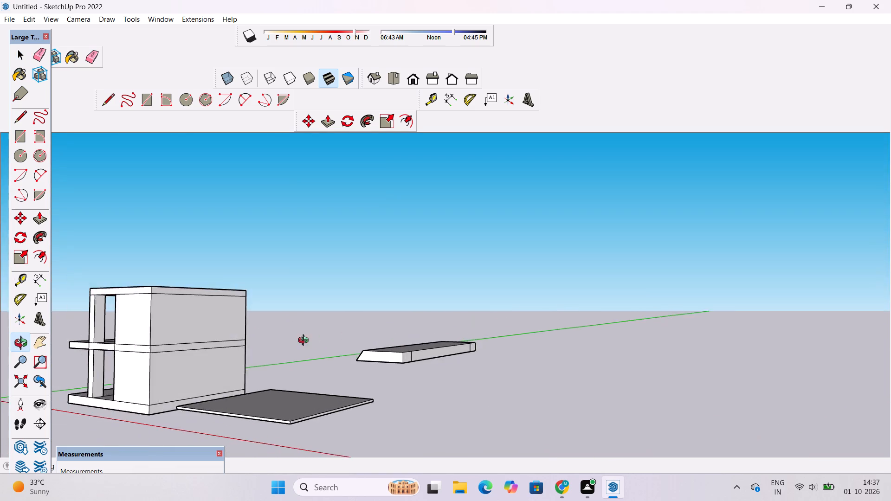
pyautogui.moveTo(305, 341); pyautogui.dragTo(248, 356)
pyautogui.moveTo(354, 371); pyautogui.dragTo(581, 386)
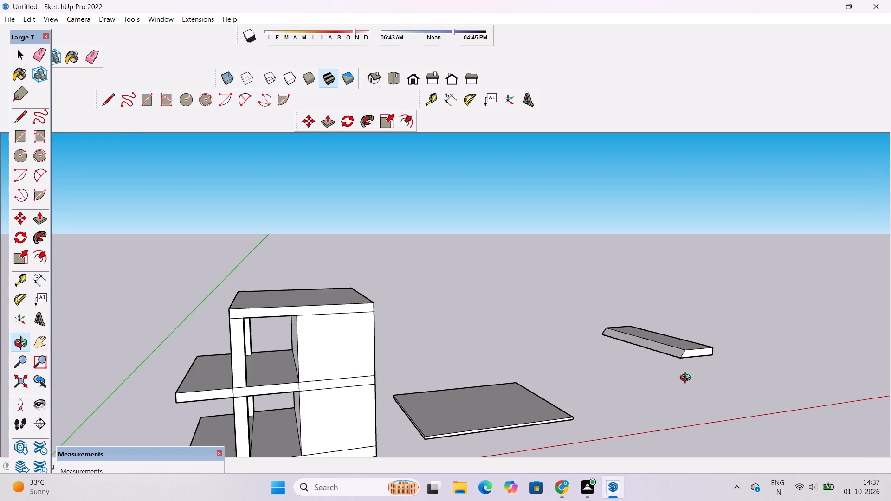
pyautogui.keyDown('shift'); pyautogui.moveTo(685, 338); pyautogui.dragTo(595, 367); pyautogui.keyUp('shift')
pyautogui.moveTo(579, 379); pyautogui.dragTo(629, 420)
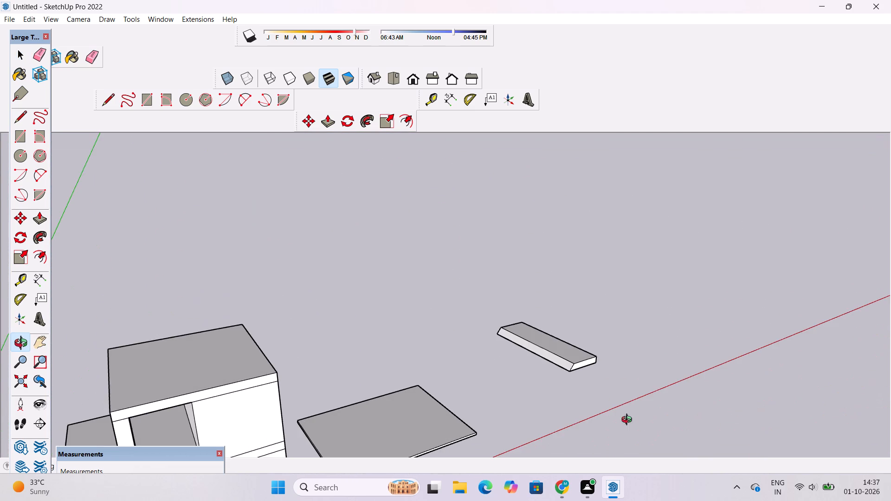
pyautogui.scroll(4, 560, 346)
pyautogui.click(555, 348)
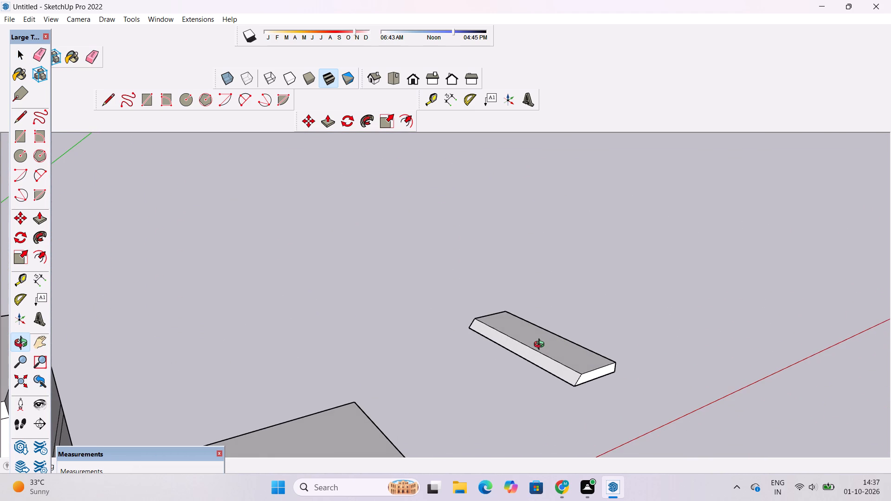
pyautogui.scroll(-3, 530, 350)
pyautogui.moveTo(582, 363); pyautogui.dragTo(491, 373)
pyautogui.scroll(3, 585, 385)
pyautogui.keyDown('shift'); pyautogui.moveTo(601, 375); pyautogui.dragTo(578, 371); pyautogui.keyUp('shift')
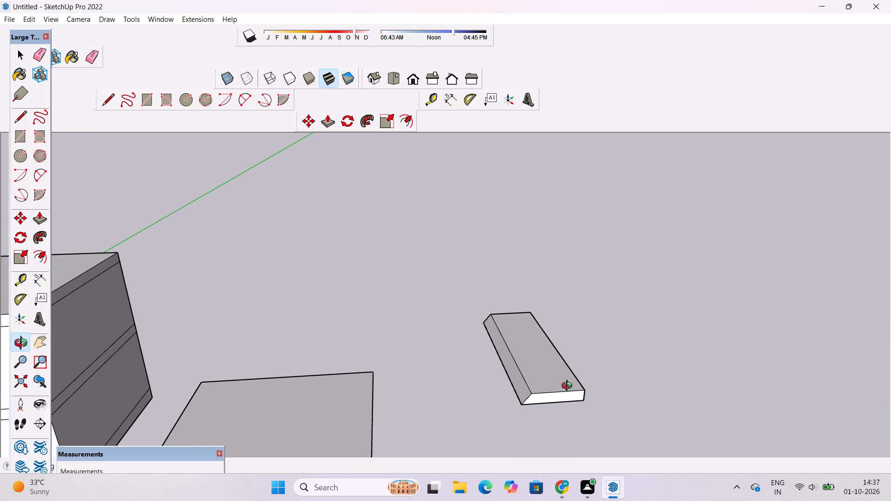
# Paint the tapered slab's top face with Roofing Tile Spanish from the Roofing materials.
pyautogui.press('b')
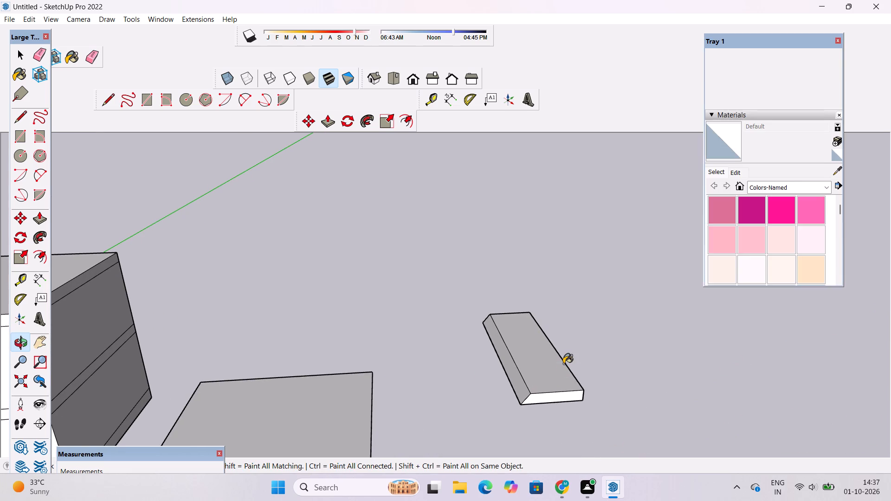
pyautogui.click(794, 188)
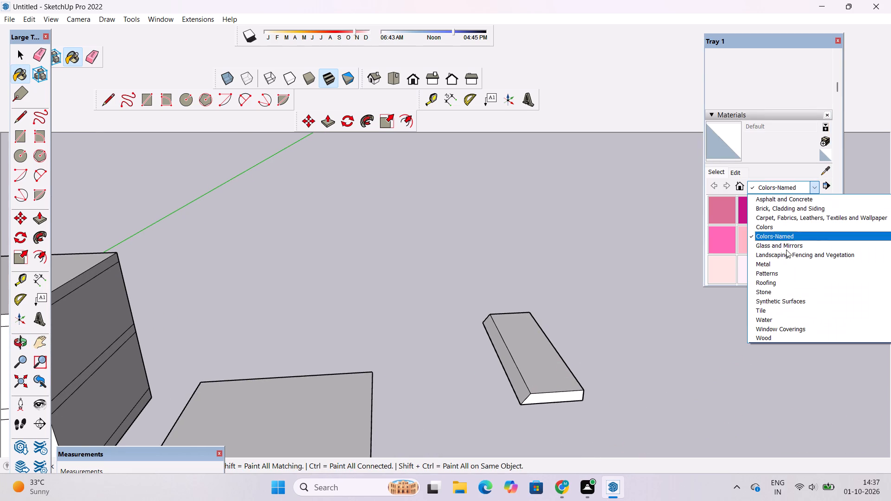
pyautogui.click(767, 285)
pyautogui.click(758, 273)
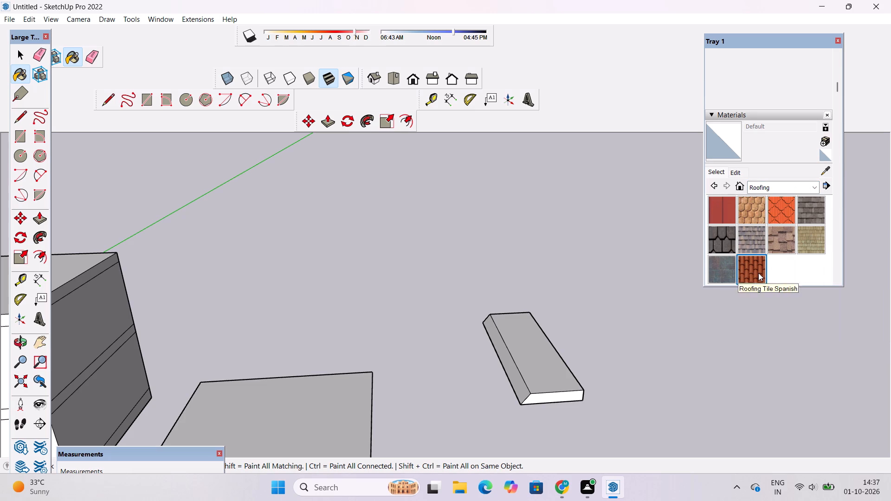
pyautogui.click(542, 359)
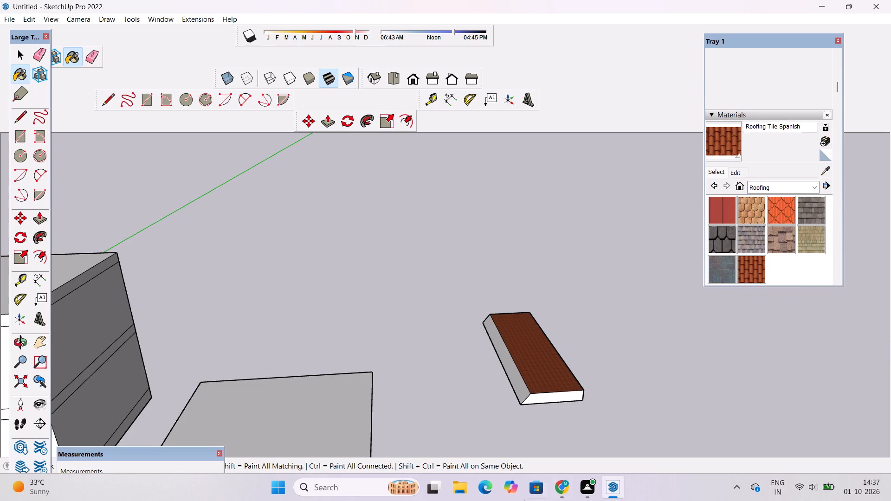
# Set the Roofing Tile Spanish texture height to 4', keeping its proportions locked.
pyautogui.scroll(11, 568, 371)
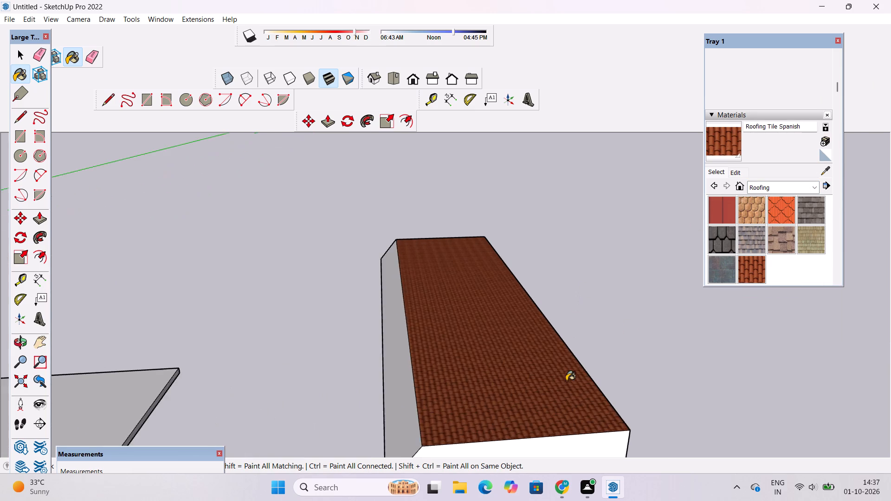
pyautogui.scroll(7, 566, 381)
pyautogui.scroll(-5, 521, 307)
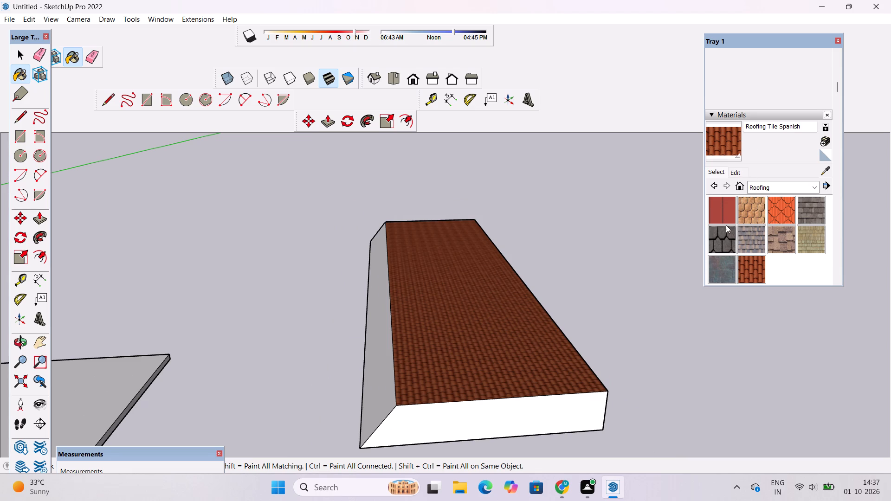
pyautogui.click(734, 173)
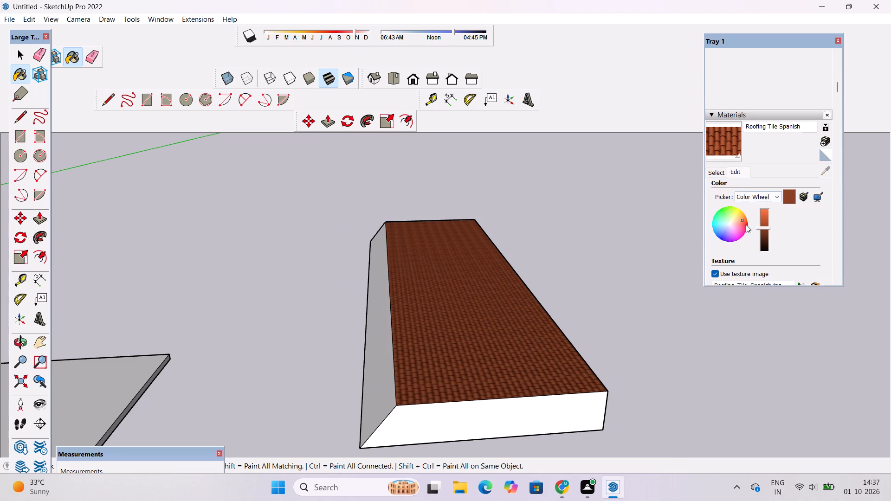
pyautogui.scroll(-1, 735, 221)
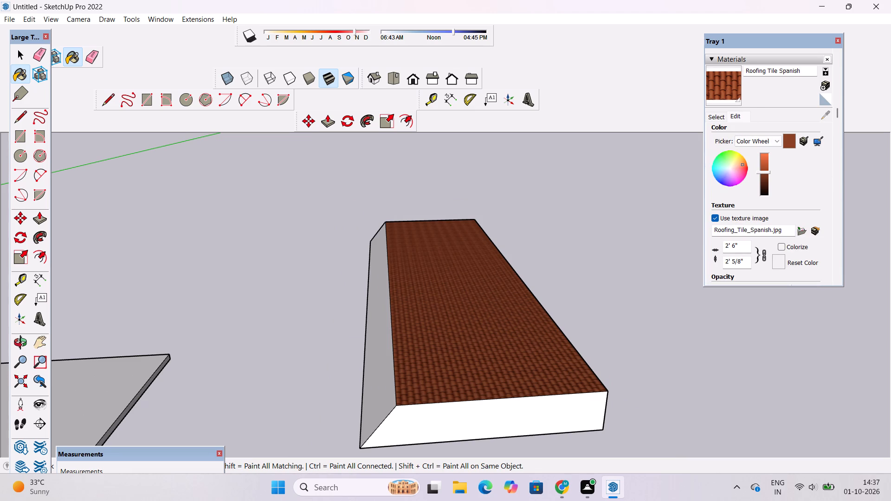
pyautogui.click(744, 262)
pyautogui.press('BackSpace')
pyautogui.press('BackSpace')
pyautogui.press('BackSpace')
pyautogui.press('BackSpace')
pyautogui.press('BackSpace')
pyautogui.press('BackSpace')
pyautogui.press('BackSpace')
pyautogui.press('BackSpace')
pyautogui.press('BackSpace')
pyautogui.press('BackSpace')
pyautogui.press('BackSpace')
pyautogui.press('BackSpace')
pyautogui.press('BackSpace')
pyautogui.write("4'")
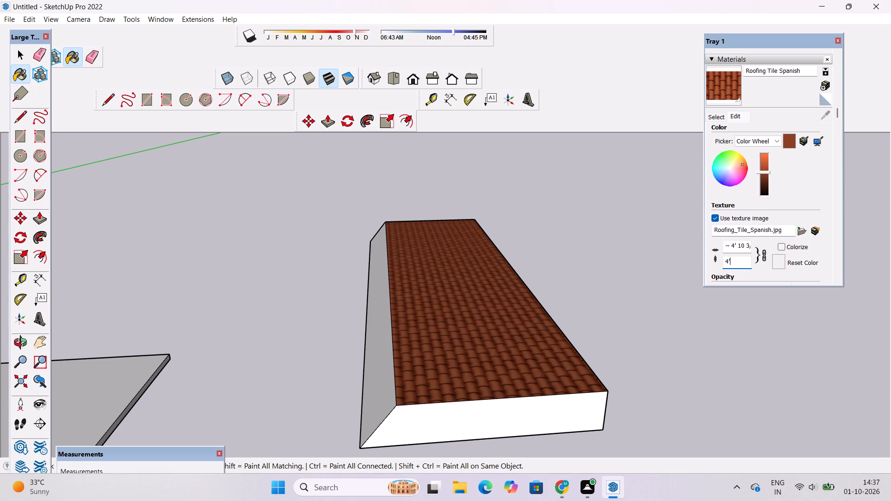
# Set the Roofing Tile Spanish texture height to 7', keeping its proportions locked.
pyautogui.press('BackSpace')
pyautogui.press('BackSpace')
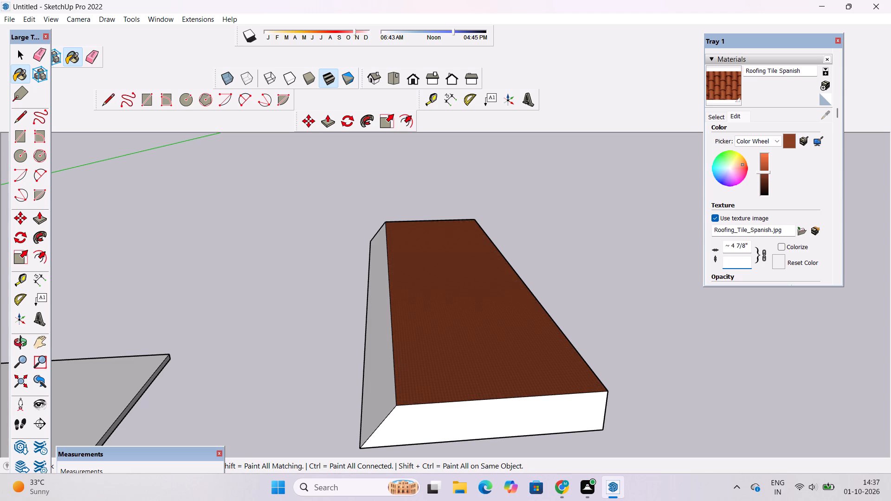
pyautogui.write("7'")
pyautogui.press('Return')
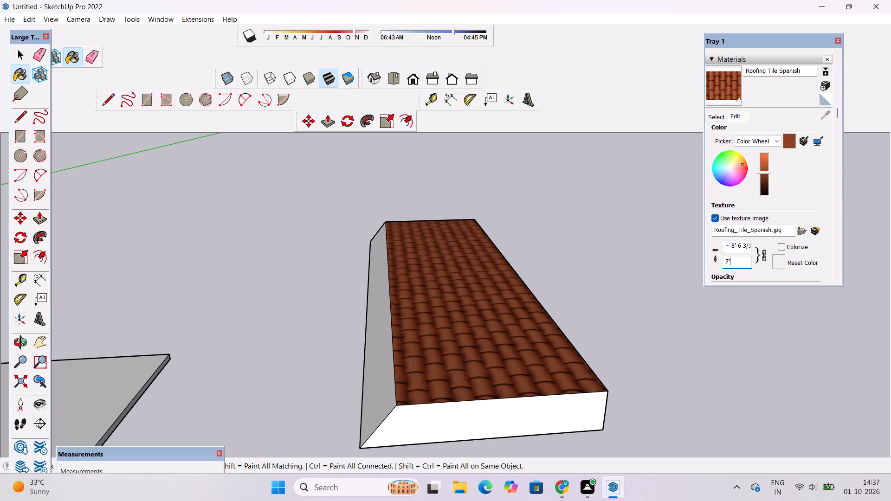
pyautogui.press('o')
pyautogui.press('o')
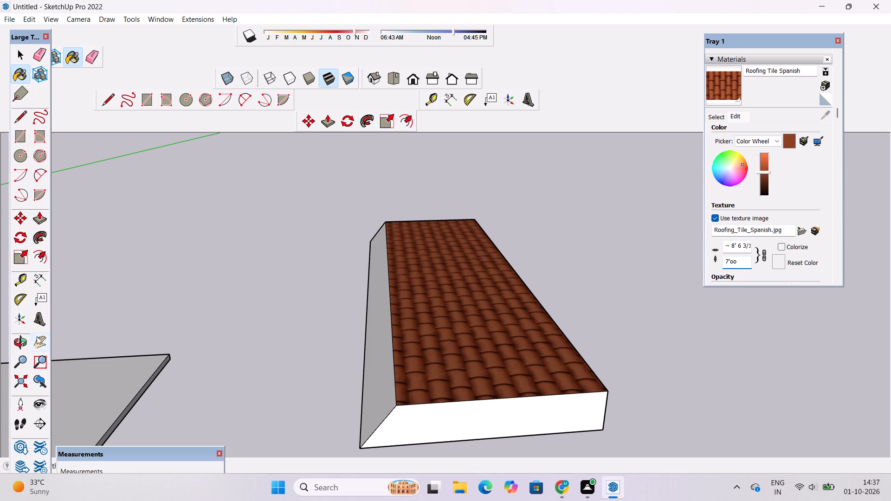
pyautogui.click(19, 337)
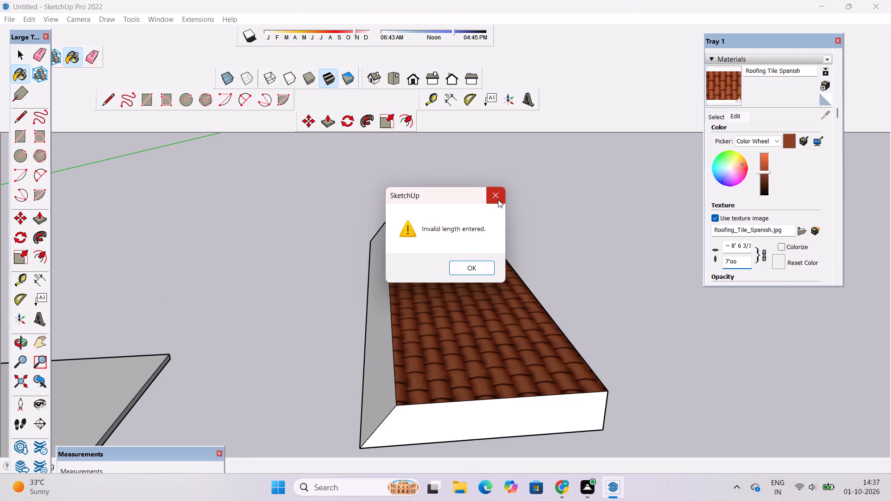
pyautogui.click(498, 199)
# Examine the scale of the roof tiles on the tapered slab from near and far, with the building in view.
pyautogui.scroll(-7, 508, 202)
pyautogui.moveTo(502, 210); pyautogui.dragTo(385, 268)
pyautogui.scroll(-4, 624, 201)
pyautogui.moveTo(609, 216); pyautogui.dragTo(685, 149)
pyautogui.scroll(5, 626, 162)
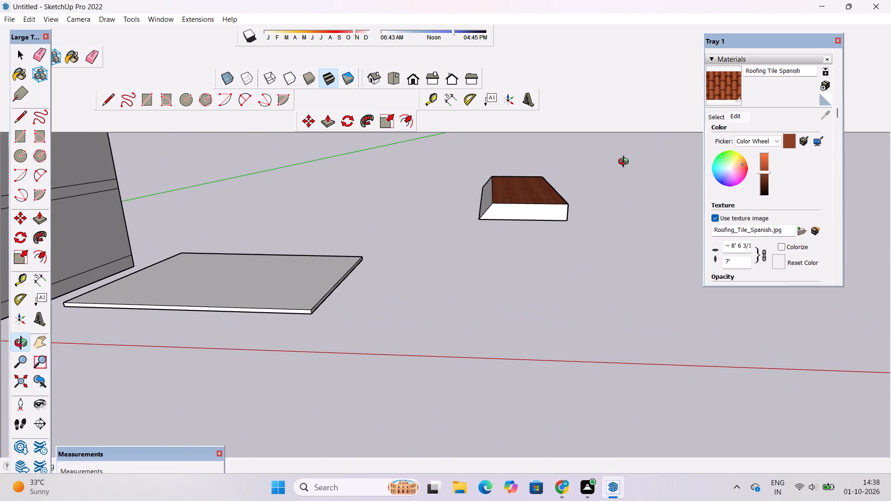
pyautogui.keyDown('shift'); pyautogui.moveTo(553, 211); pyautogui.dragTo(545, 255); pyautogui.keyUp('shift')
pyautogui.keyDown('shift'); pyautogui.moveTo(533, 263); pyautogui.dragTo(529, 295); pyautogui.keyUp('shift')
pyautogui.scroll(3, 524, 292)
pyautogui.keyDown('shift'); pyautogui.moveTo(523, 288); pyautogui.dragTo(525, 304); pyautogui.keyUp('shift')
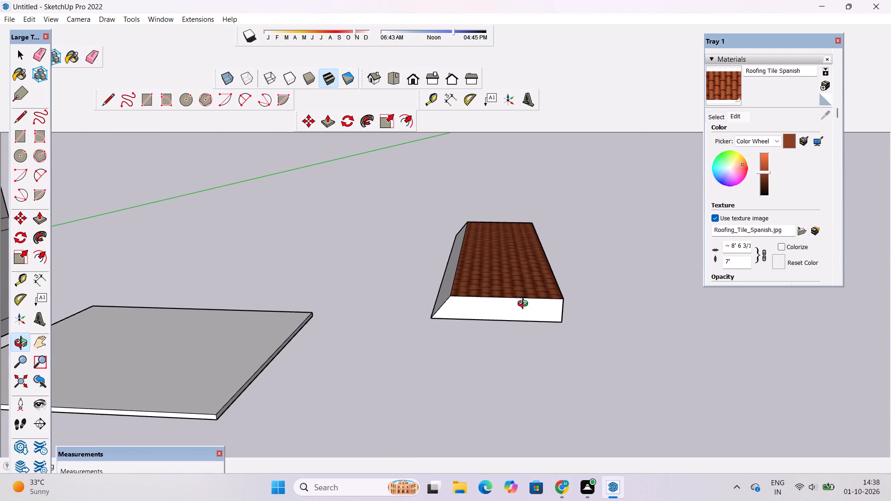
pyautogui.moveTo(525, 305); pyautogui.dragTo(553, 305)
# Undo the texture resizing and the Roofing Tile Spanish paint on the tapered slab's top face.
pyautogui.hotkey('ctrl', 'z')
pyautogui.hotkey('ctrl', 'z')
pyautogui.press('space')
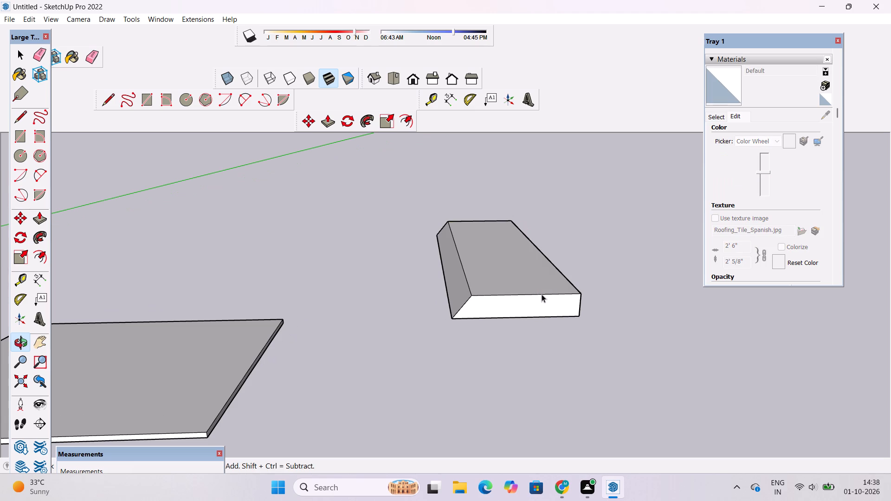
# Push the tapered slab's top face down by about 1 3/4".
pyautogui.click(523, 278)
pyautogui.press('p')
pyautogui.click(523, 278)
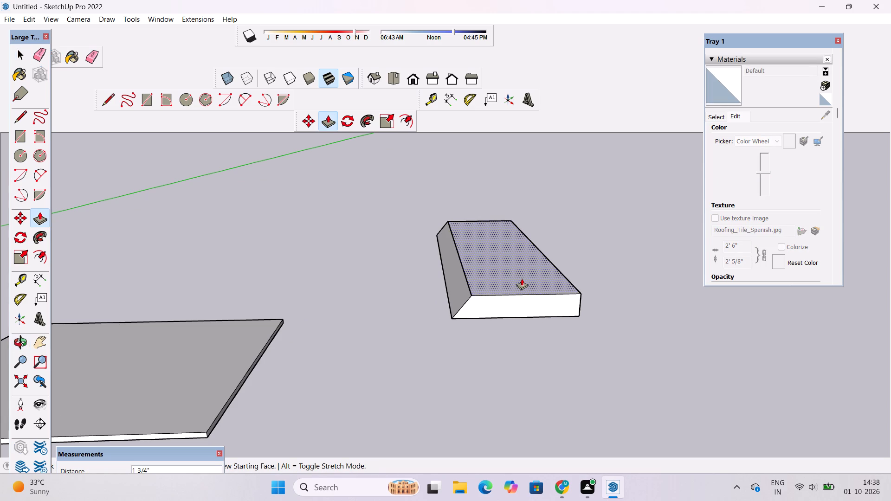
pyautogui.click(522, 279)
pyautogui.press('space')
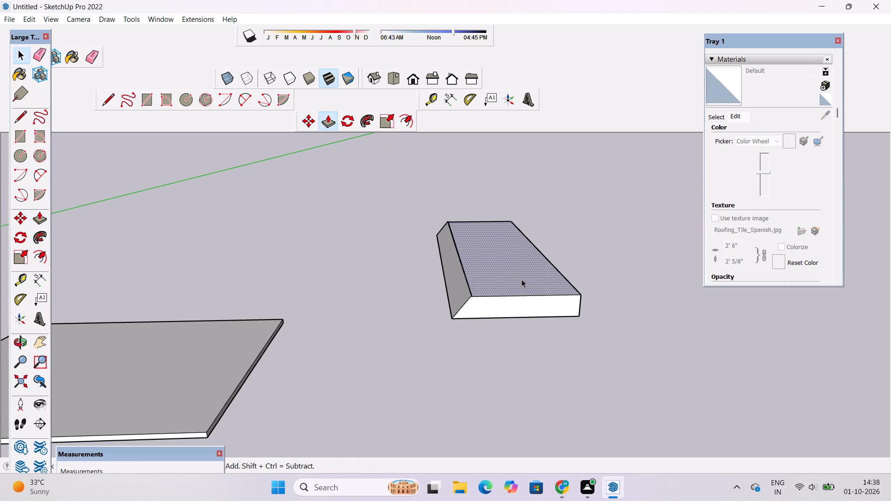
# Examine the tapered slab's sloped side and top edges close up and from the building side.
pyautogui.write('o')
pyautogui.moveTo(598, 269); pyautogui.dragTo(413, 231)
pyautogui.scroll(5, 438, 244)
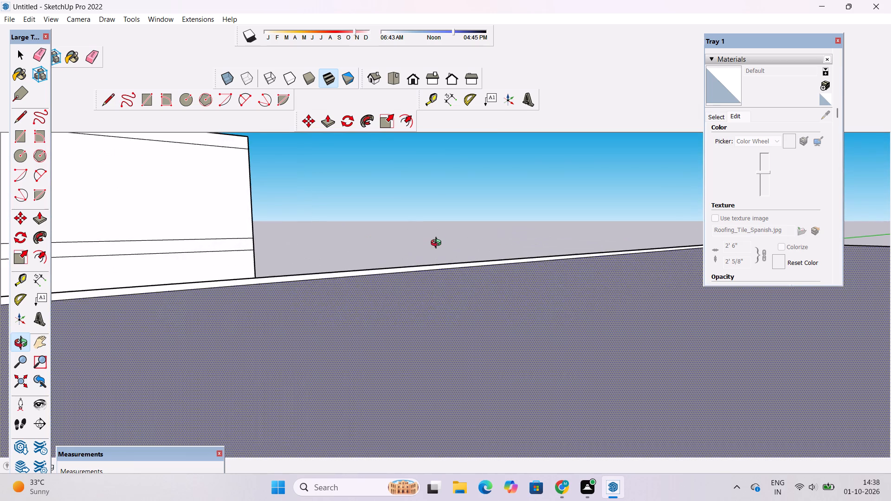
pyautogui.scroll(-5, 438, 244)
pyautogui.moveTo(523, 282); pyautogui.dragTo(615, 314)
pyautogui.keyDown('shift'); pyautogui.moveTo(679, 347); pyautogui.dragTo(643, 336); pyautogui.keyUp('shift')
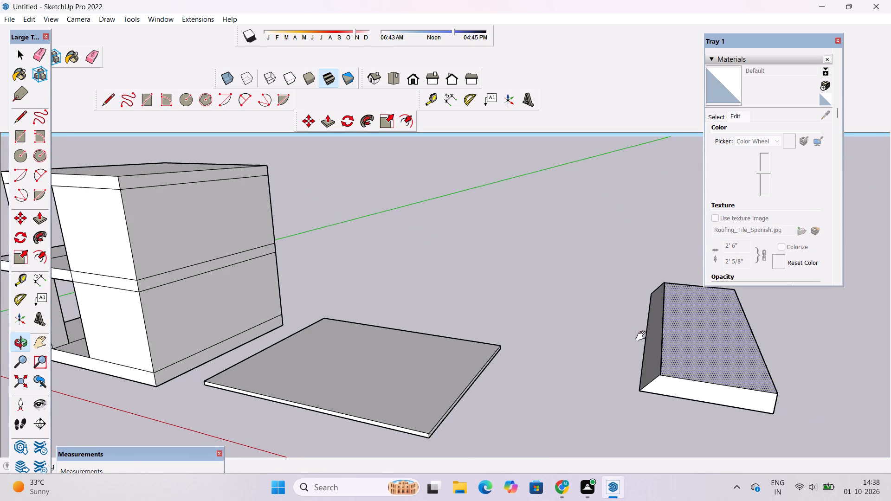
pyautogui.keyDown('shift'); pyautogui.moveTo(643, 336); pyautogui.dragTo(571, 322); pyautogui.keyUp('shift')
pyautogui.scroll(9, 577, 303)
pyautogui.keyDown('shift'); pyautogui.moveTo(507, 302); pyautogui.dragTo(619, 272); pyautogui.keyUp('shift')
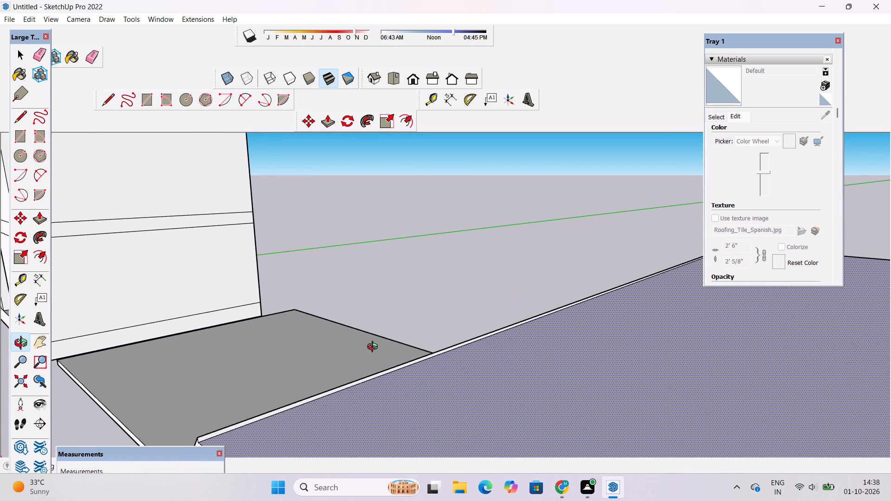
pyautogui.keyDown('shift'); pyautogui.moveTo(247, 382); pyautogui.dragTo(381, 302); pyautogui.keyUp('shift')
pyautogui.keyDown('shift'); pyautogui.moveTo(419, 328); pyautogui.dragTo(297, 386); pyautogui.keyUp('shift')
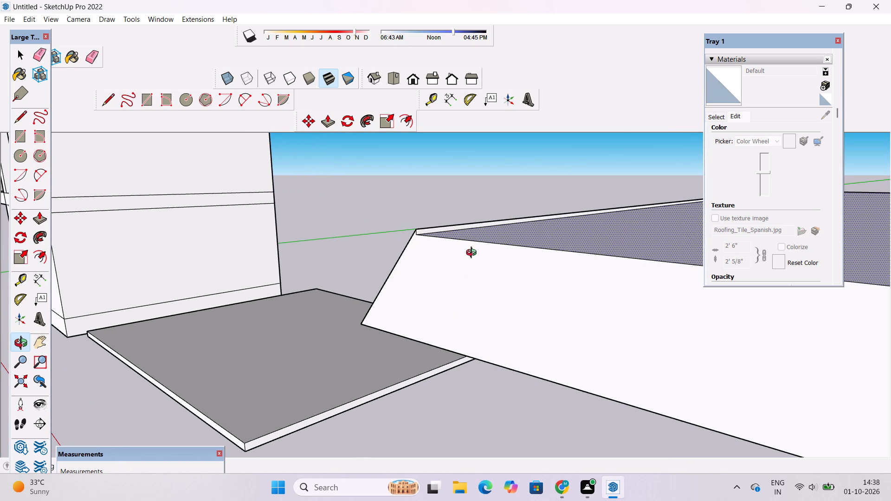
pyautogui.scroll(4, 463, 210)
pyautogui.scroll(-3, 460, 220)
pyautogui.scroll(-1, 474, 313)
pyautogui.scroll(1, 482, 334)
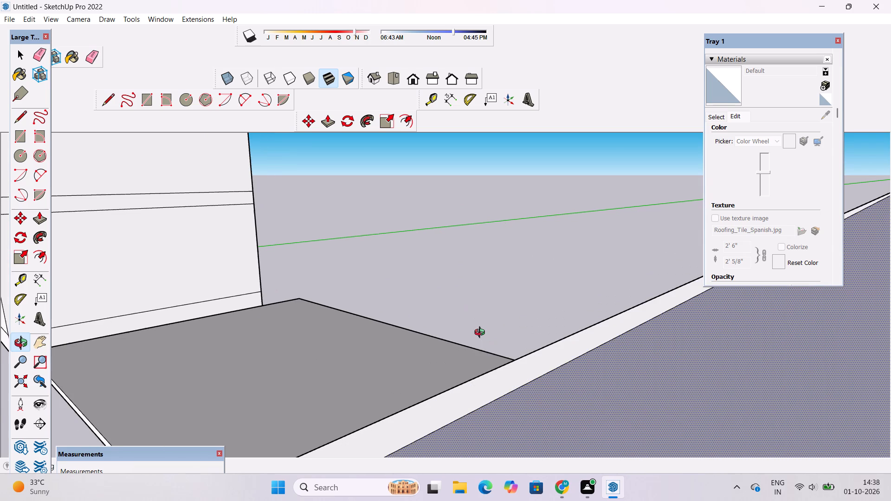
pyautogui.scroll(6, 492, 383)
pyautogui.scroll(-7, 495, 333)
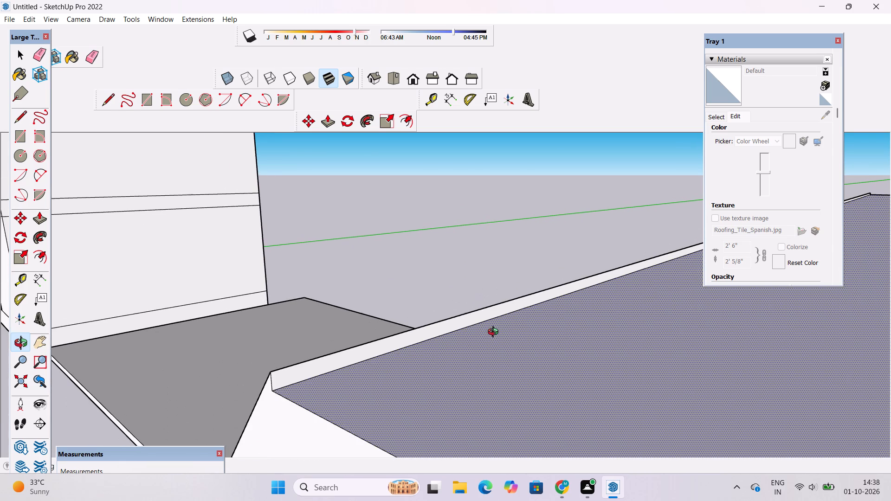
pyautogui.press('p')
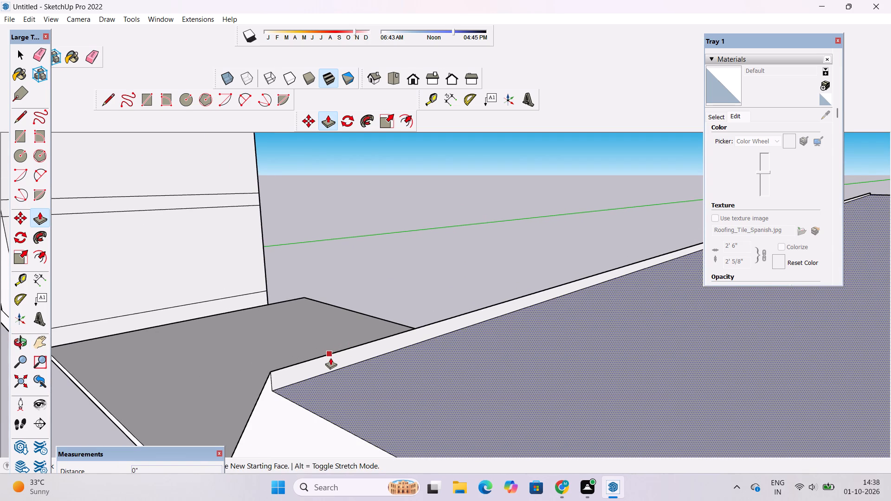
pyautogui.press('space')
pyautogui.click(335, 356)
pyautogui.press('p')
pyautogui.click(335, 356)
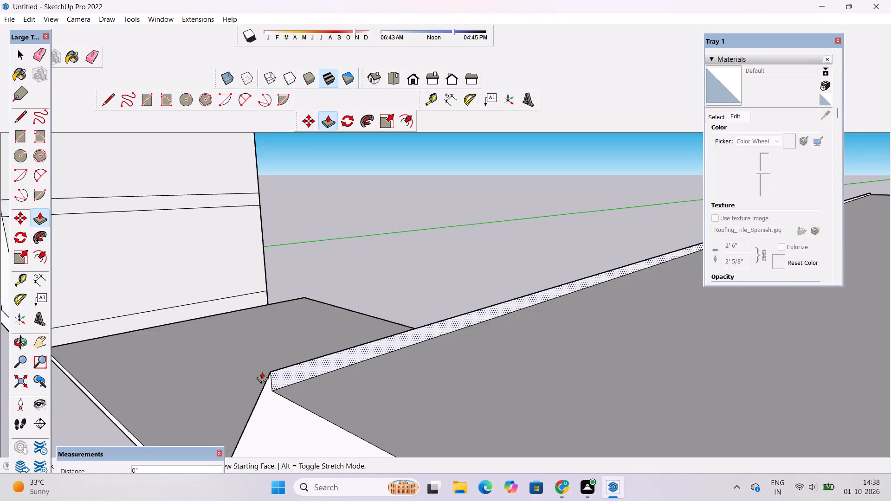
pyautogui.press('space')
# Examine the tapered slab beside the building and the flat slab from the side, below and above.
pyautogui.scroll(-5, 343, 330)
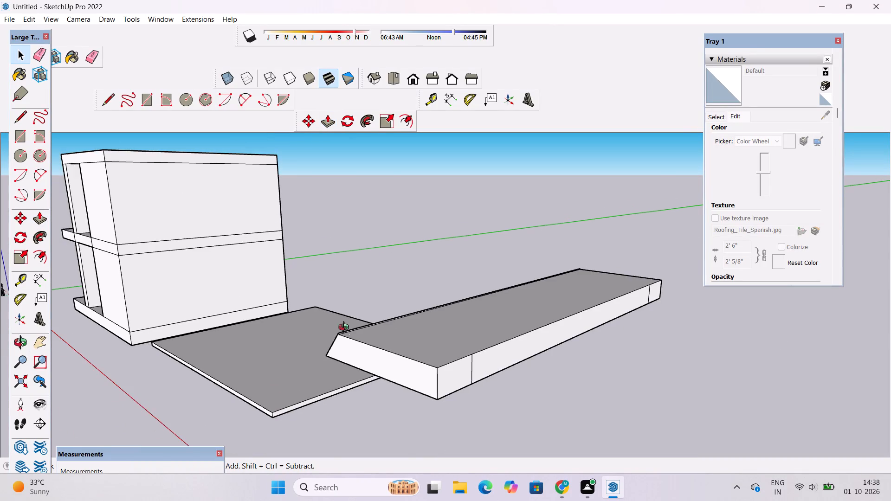
pyautogui.press('o')
pyautogui.scroll(-5, 355, 322)
pyautogui.moveTo(353, 345); pyautogui.dragTo(588, 291)
pyautogui.scroll(-2, 563, 306)
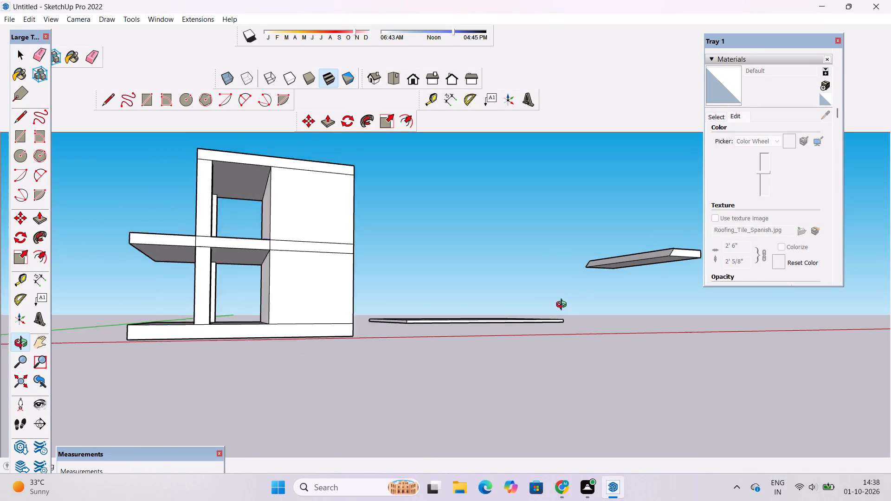
pyautogui.scroll(-3, 563, 306)
pyautogui.keyDown('shift'); pyautogui.moveTo(606, 258); pyautogui.dragTo(595, 288); pyautogui.keyUp('shift')
pyautogui.moveTo(586, 306); pyautogui.dragTo(581, 316)
pyautogui.moveTo(578, 318); pyautogui.dragTo(567, 328)
pyautogui.keyDown('shift'); pyautogui.moveTo(600, 312); pyautogui.dragTo(480, 327); pyautogui.keyUp('shift')
pyautogui.moveTo(476, 334); pyautogui.dragTo(477, 363)
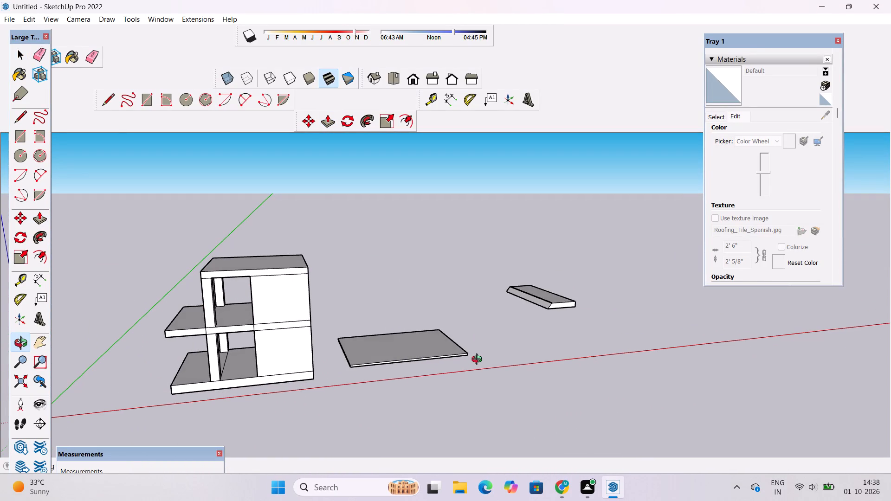
# Undo the small push/pull of the slab's top face and the scaling that tapered its long side.
pyautogui.hotkey('ctrl', 'z')
pyautogui.keyDown('shift'); pyautogui.moveTo(555, 318); pyautogui.dragTo(476, 343); pyautogui.keyUp('shift')
pyautogui.moveTo(476, 345); pyautogui.dragTo(481, 378)
pyautogui.scroll(5, 494, 304)
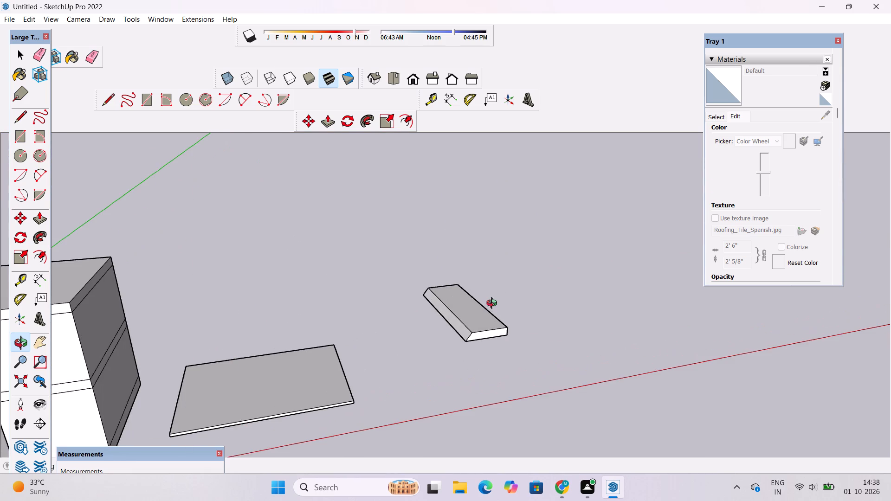
pyautogui.scroll(5, 484, 324)
pyautogui.hotkey('ctrl', 'z')
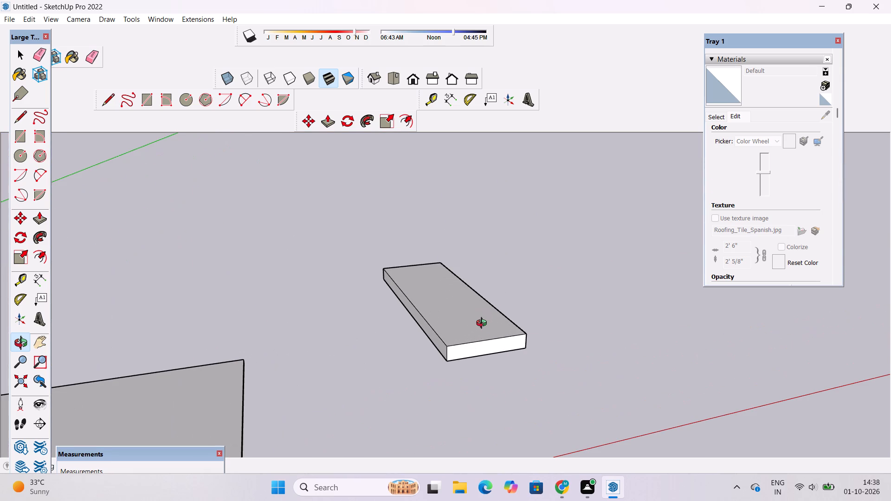
pyautogui.hotkey('ctrl', 'z')
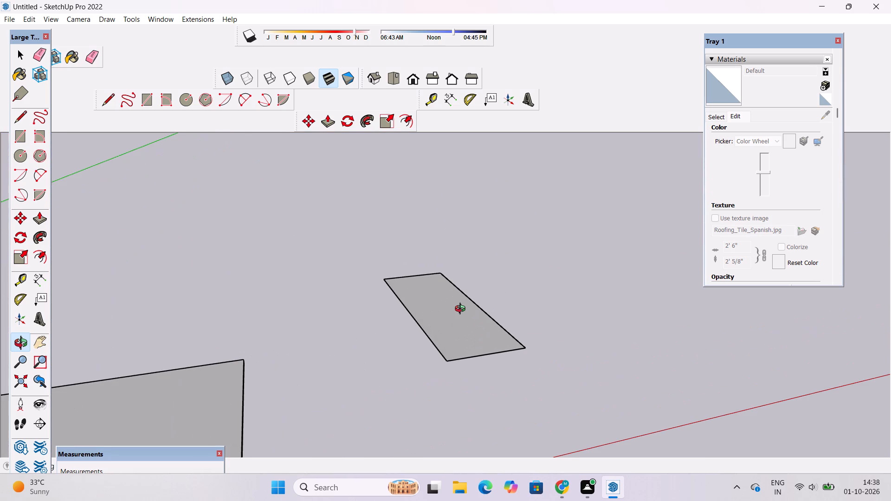
pyautogui.hotkey('ctrl', 'y')
# Push the detached slab's top face down by 1.25' to make the slab thinner.
pyautogui.press('space')
pyautogui.press('space')
pyautogui.click(464, 306)
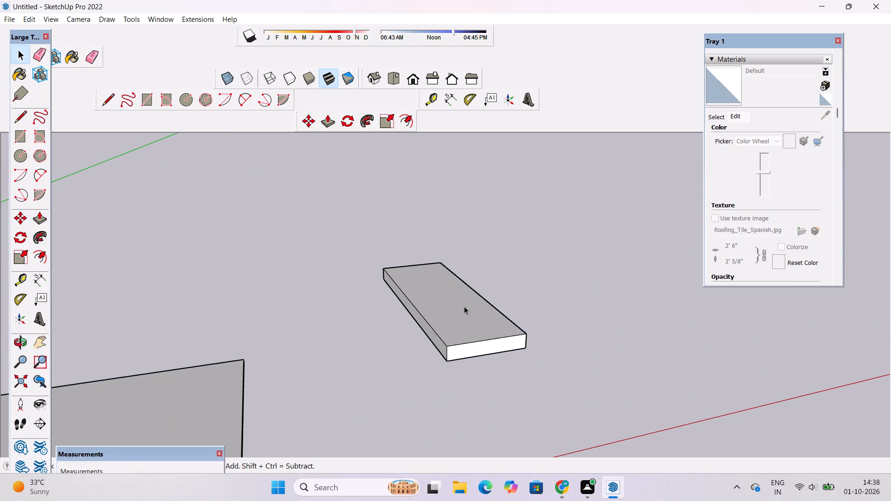
pyautogui.press('p')
pyautogui.click(464, 308)
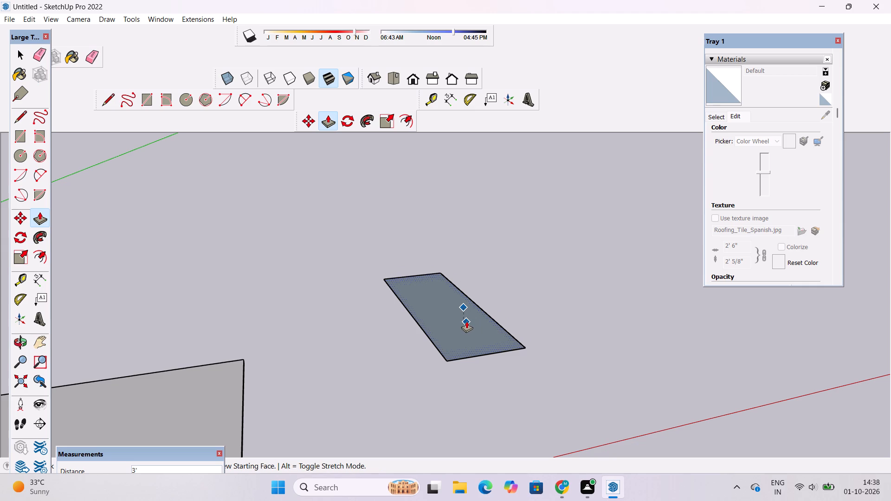
pyautogui.write("1.25'")
pyautogui.press('Return')
pyautogui.press('space')
# Scale the slab's top face, with its edges, inward to about 0.88 along the red axis to slope one long side.
pyautogui.click(454, 318)
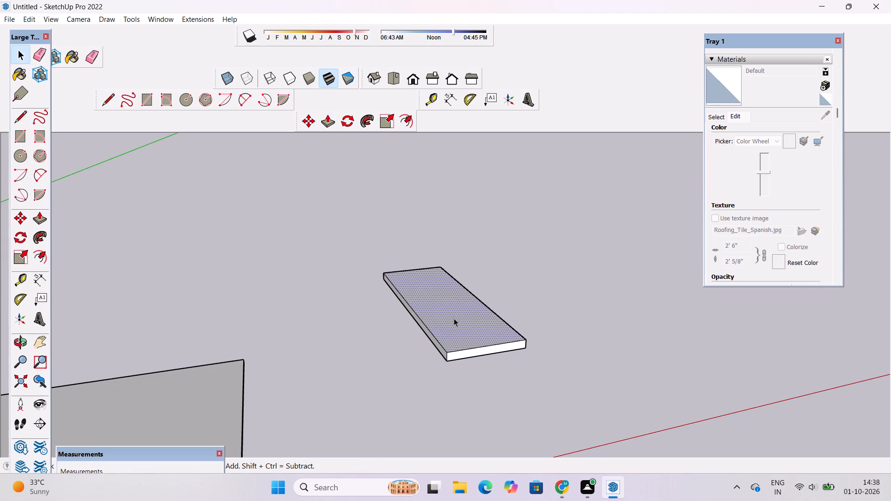
pyautogui.click(454, 318)
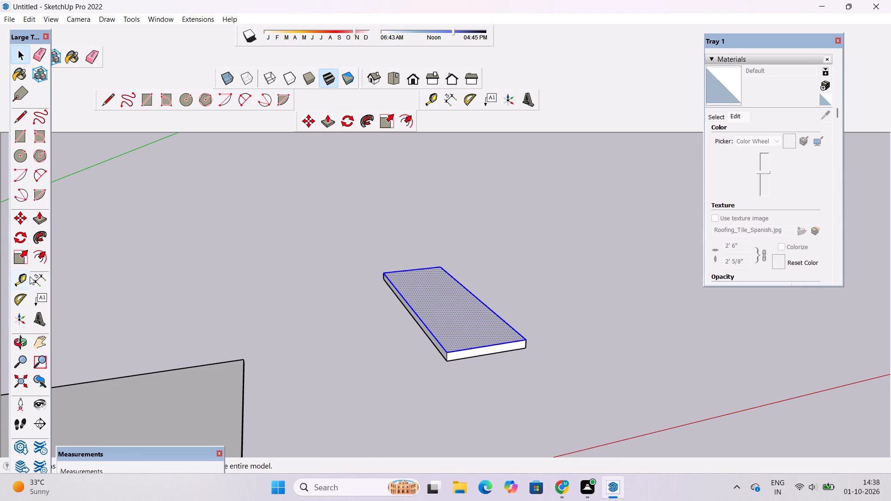
pyautogui.click(20, 253)
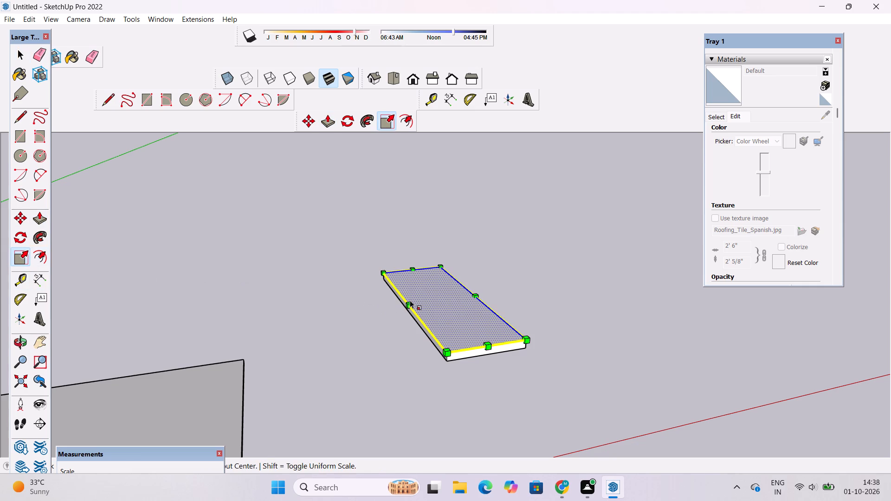
pyautogui.click(406, 302)
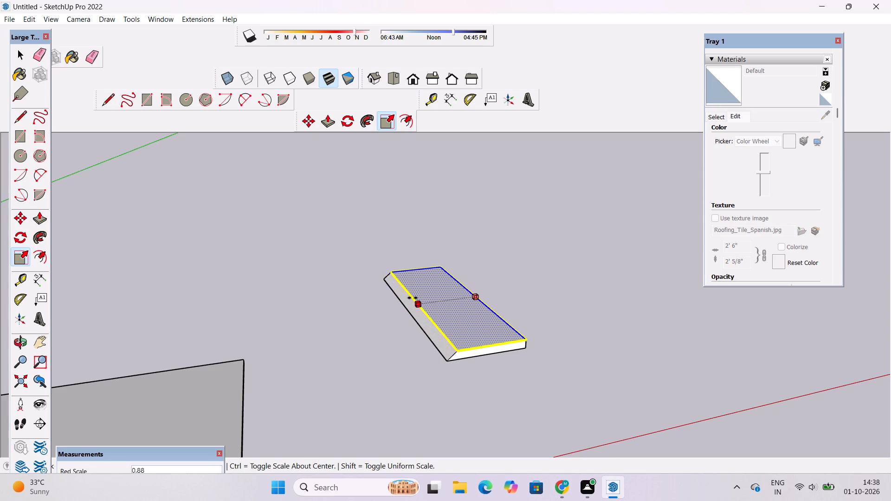
pyautogui.click(413, 298)
# Examine the thinner tapered slab's profile from above, the side and the end.
pyautogui.press('o')
pyautogui.scroll(-4, 437, 362)
pyautogui.moveTo(513, 377); pyautogui.dragTo(510, 327)
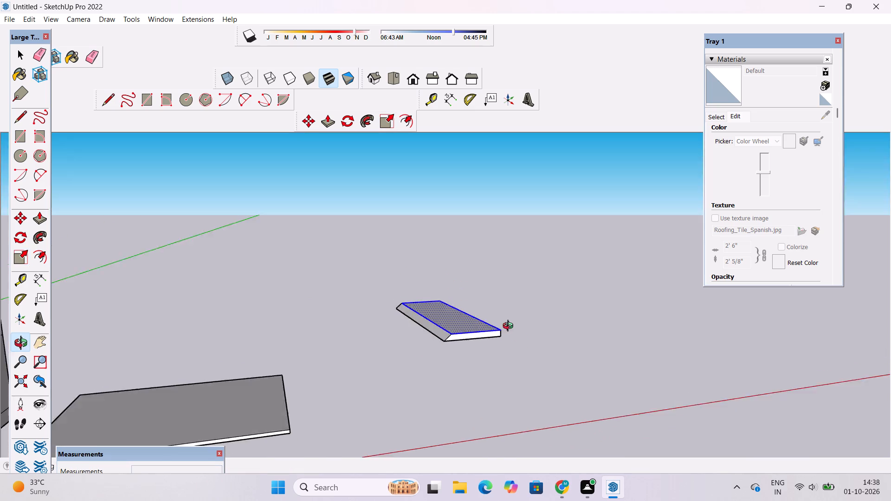
pyautogui.moveTo(510, 327); pyautogui.dragTo(461, 281)
pyautogui.scroll(-5, 422, 303)
pyautogui.moveTo(418, 323); pyautogui.dragTo(458, 379)
pyautogui.scroll(8, 448, 327)
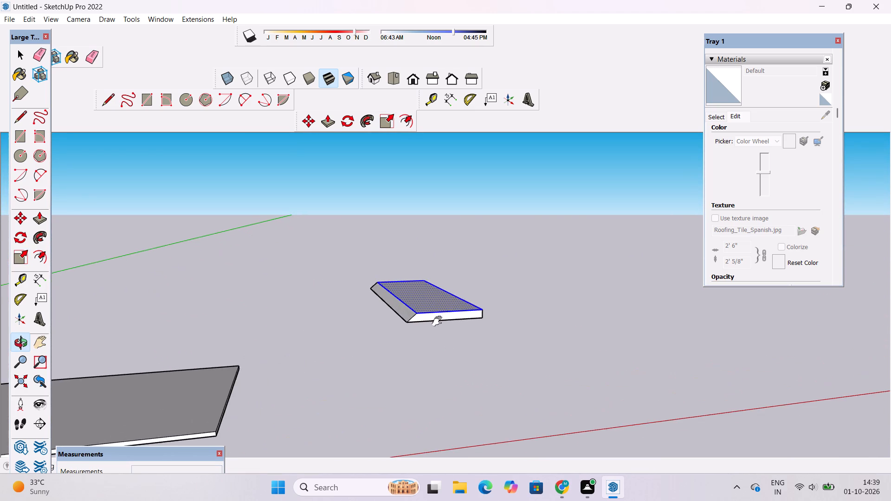
pyautogui.keyDown('shift'); pyautogui.moveTo(439, 321); pyautogui.dragTo(458, 373); pyautogui.keyUp('shift')
pyautogui.scroll(4, 458, 373)
pyautogui.moveTo(517, 365); pyautogui.dragTo(456, 312)
pyautogui.keyDown('shift'); pyautogui.moveTo(408, 304); pyautogui.dragTo(426, 369); pyautogui.keyUp('shift')
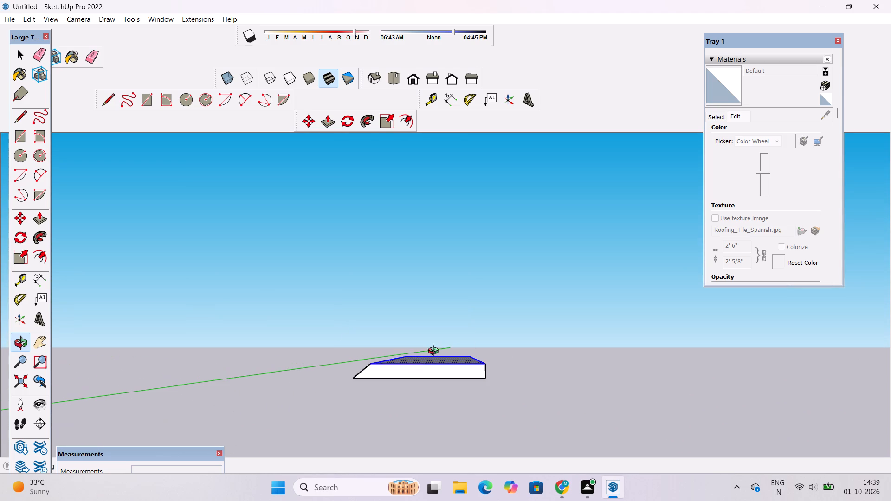
pyautogui.scroll(-1, 386, 360)
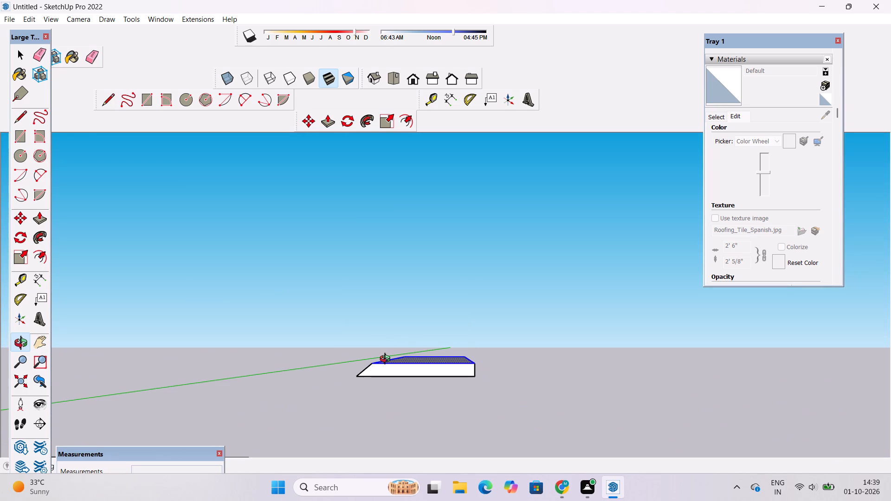
pyautogui.scroll(-1, 389, 360)
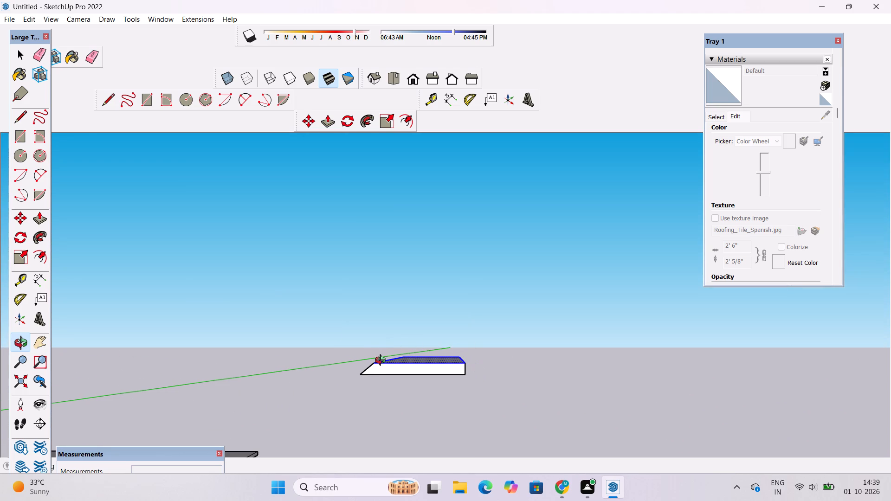
pyautogui.moveTo(381, 371); pyautogui.dragTo(451, 392)
pyautogui.scroll(3, 435, 389)
pyautogui.keyDown('shift'); pyautogui.moveTo(431, 384); pyautogui.dragTo(422, 391); pyautogui.keyUp('shift')
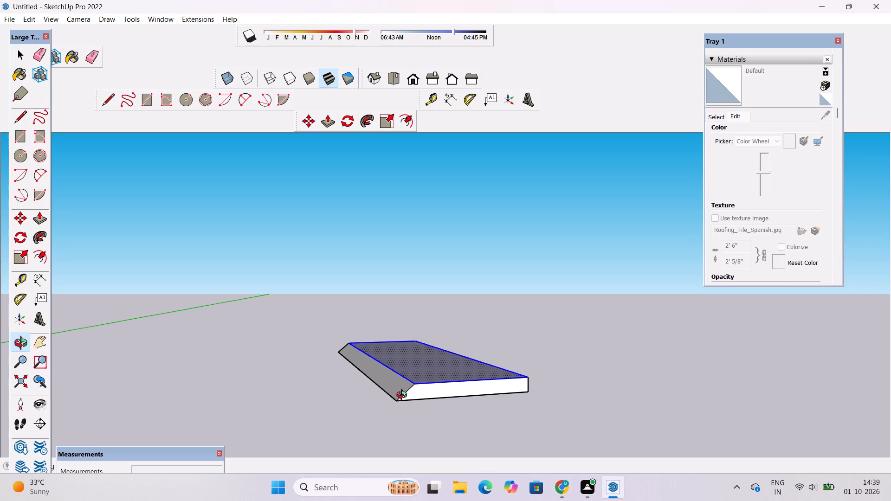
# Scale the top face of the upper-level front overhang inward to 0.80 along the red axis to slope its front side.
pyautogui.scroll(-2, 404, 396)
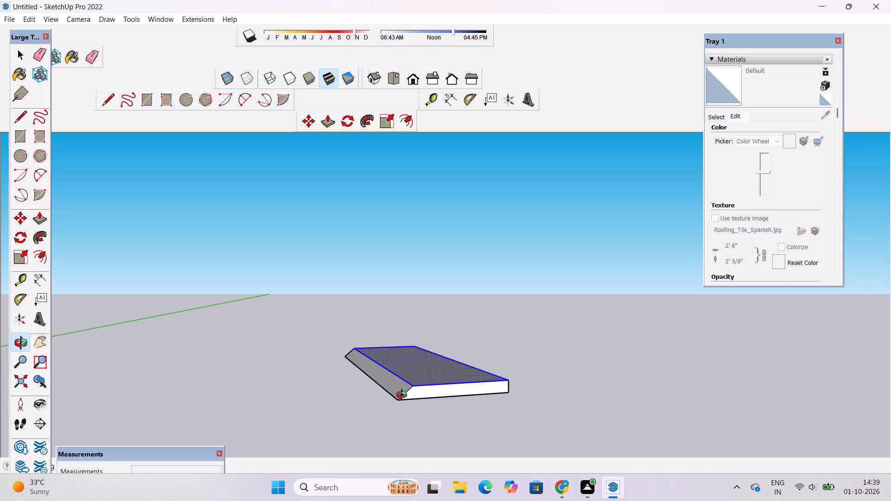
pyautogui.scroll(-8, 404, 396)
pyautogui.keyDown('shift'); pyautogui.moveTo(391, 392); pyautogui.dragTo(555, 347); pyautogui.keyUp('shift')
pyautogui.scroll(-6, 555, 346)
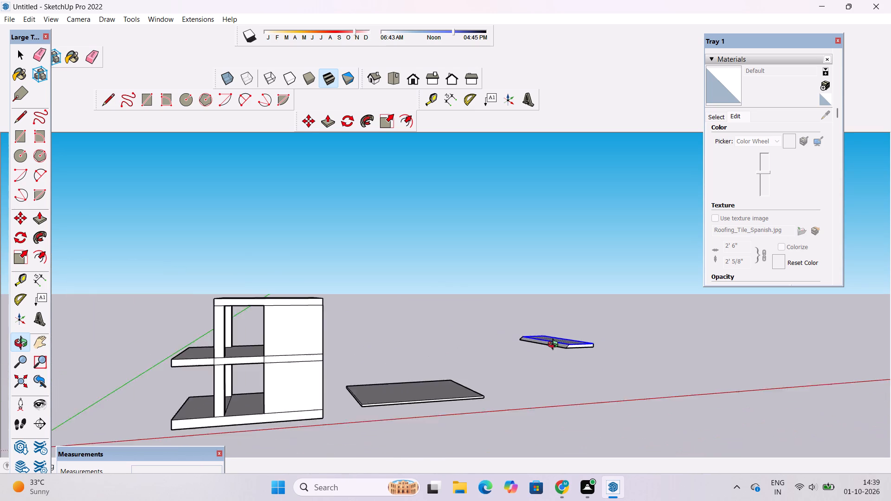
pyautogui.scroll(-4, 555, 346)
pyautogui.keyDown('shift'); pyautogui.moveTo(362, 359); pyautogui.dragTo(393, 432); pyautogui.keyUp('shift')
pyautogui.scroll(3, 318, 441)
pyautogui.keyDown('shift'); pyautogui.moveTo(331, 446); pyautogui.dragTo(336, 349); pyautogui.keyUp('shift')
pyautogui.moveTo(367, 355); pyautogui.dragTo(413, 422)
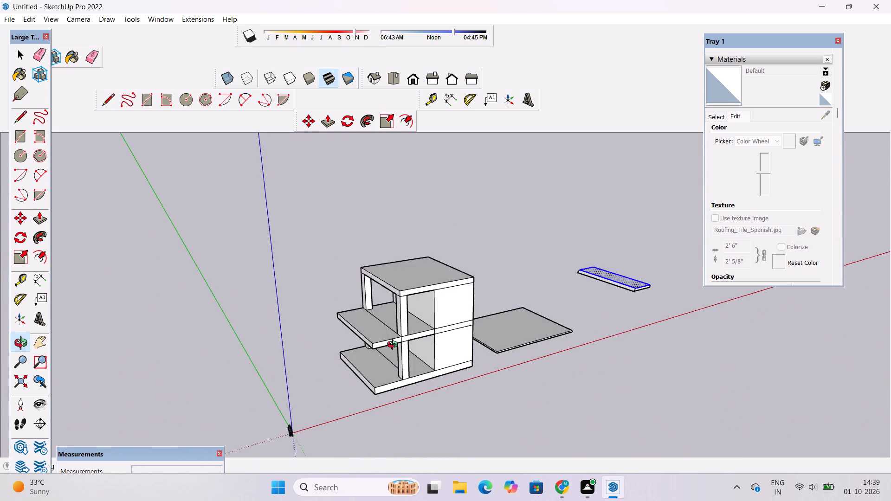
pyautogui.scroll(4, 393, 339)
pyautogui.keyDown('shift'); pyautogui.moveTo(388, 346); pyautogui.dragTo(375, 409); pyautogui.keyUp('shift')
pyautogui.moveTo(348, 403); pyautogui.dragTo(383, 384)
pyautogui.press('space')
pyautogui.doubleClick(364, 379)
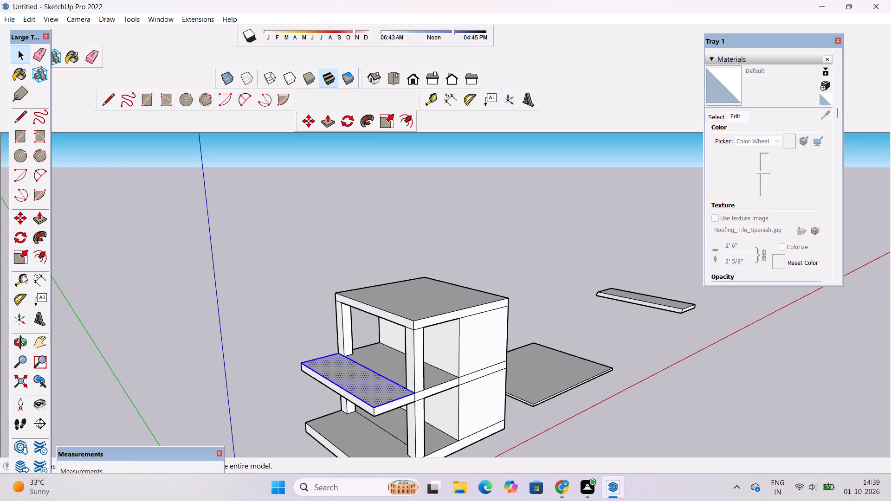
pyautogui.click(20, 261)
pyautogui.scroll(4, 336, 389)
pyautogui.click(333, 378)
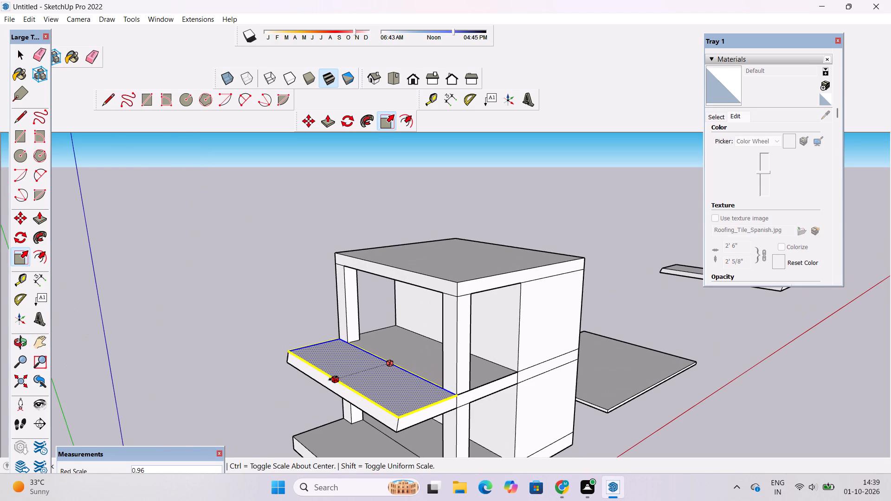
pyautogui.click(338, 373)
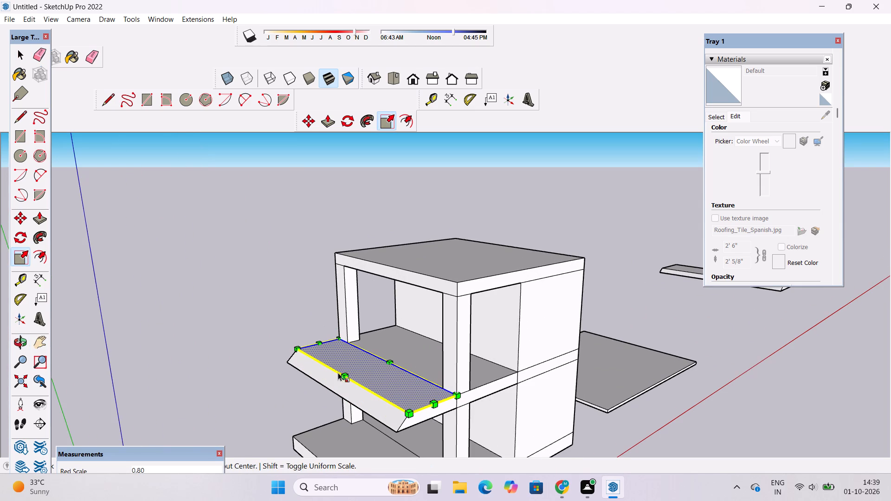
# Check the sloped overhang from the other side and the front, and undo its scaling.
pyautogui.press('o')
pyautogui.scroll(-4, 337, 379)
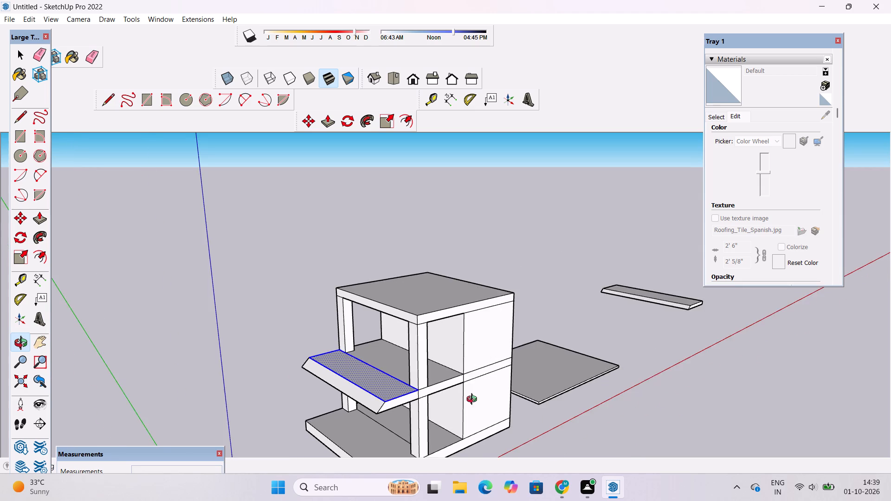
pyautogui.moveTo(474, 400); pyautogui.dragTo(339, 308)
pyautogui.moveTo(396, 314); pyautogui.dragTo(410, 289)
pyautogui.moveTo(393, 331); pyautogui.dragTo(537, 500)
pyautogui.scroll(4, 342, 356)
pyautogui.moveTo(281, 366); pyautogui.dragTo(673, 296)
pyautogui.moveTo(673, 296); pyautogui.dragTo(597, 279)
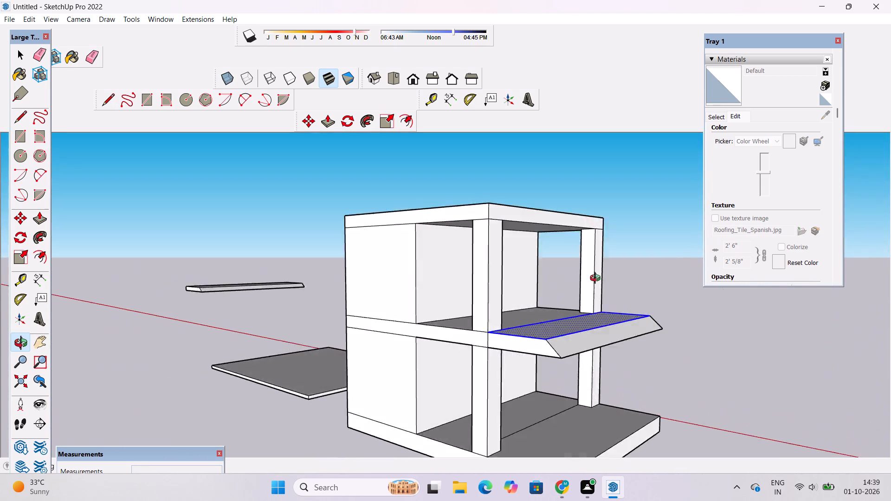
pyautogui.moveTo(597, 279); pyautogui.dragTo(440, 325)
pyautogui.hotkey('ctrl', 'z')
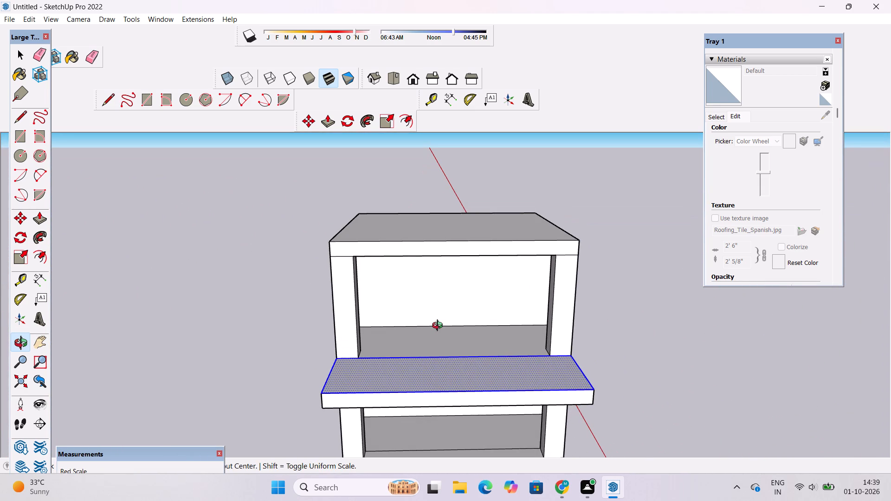
# Scale the overhang's top face slightly inward along the red axis to give its front side a gentler slope.
pyautogui.press('space')
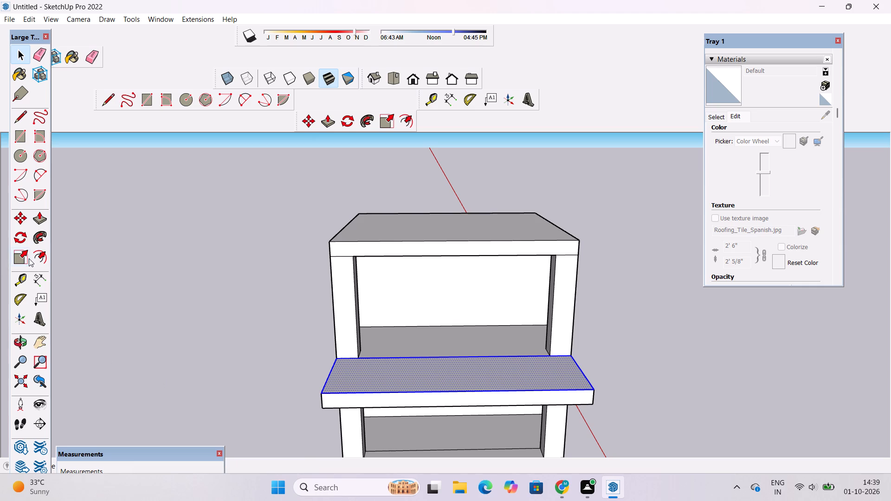
pyautogui.click(29, 258)
pyautogui.click(458, 390)
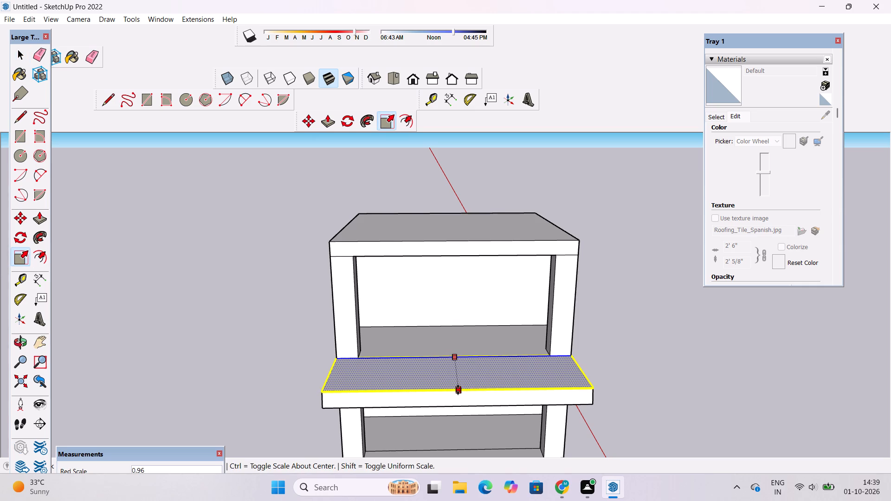
pyautogui.click(458, 386)
pyautogui.press('space')
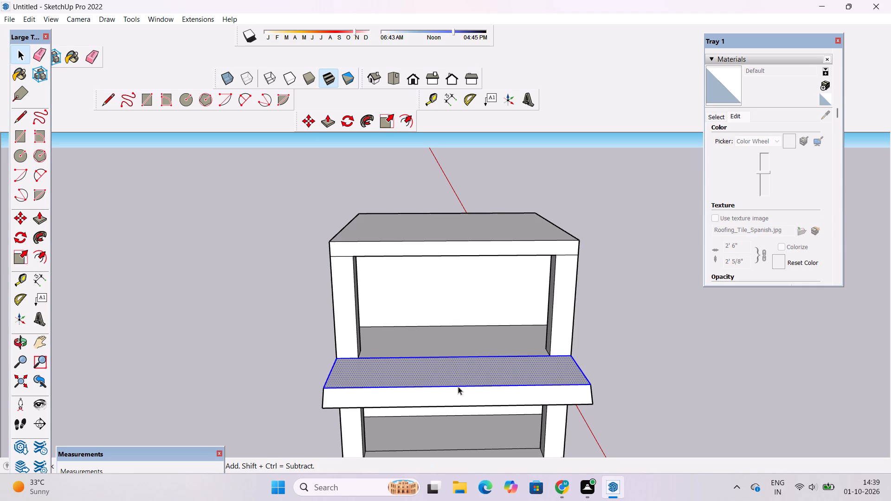
pyautogui.click(688, 417)
# Examine the building's sloped overhang from the side, from above and in the standard front view.
pyautogui.press('o')
pyautogui.moveTo(673, 400); pyautogui.dragTo(506, 400)
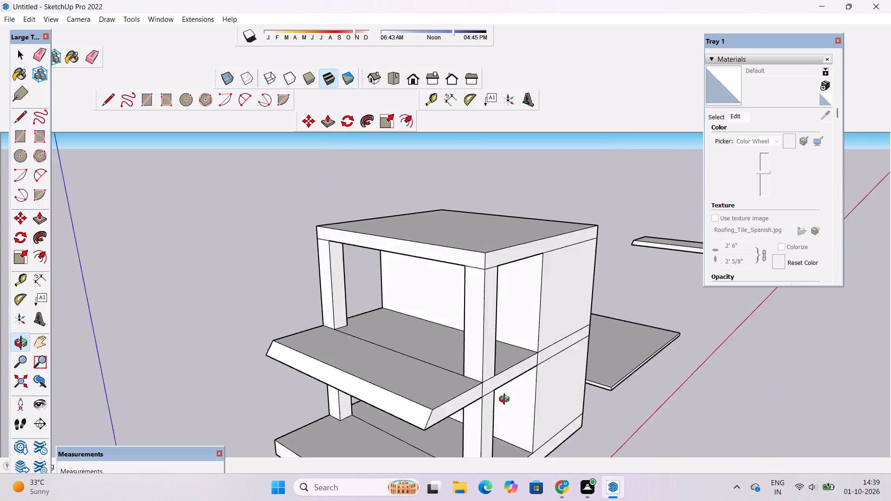
pyautogui.moveTo(506, 400); pyautogui.dragTo(374, 401)
pyautogui.scroll(-4, 361, 401)
pyautogui.moveTo(367, 412); pyautogui.dragTo(362, 355)
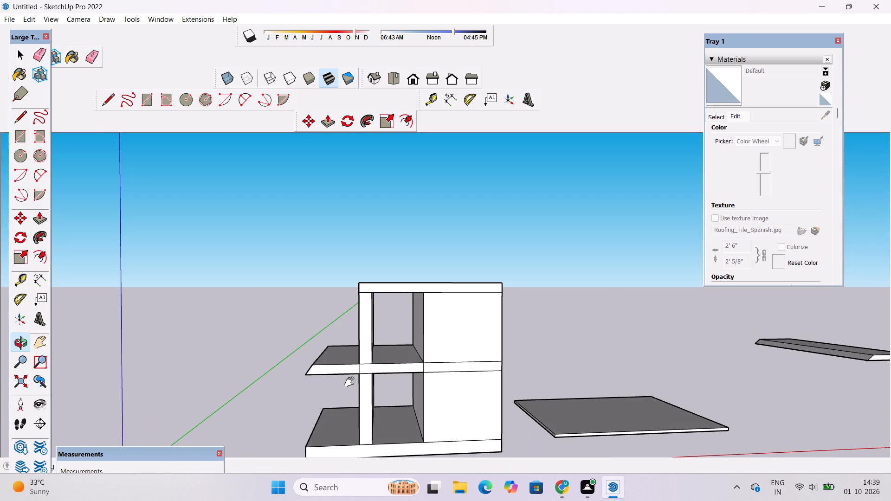
pyautogui.keyDown('shift'); pyautogui.moveTo(351, 382); pyautogui.dragTo(358, 369); pyautogui.keyUp('shift')
pyautogui.scroll(-4, 360, 369)
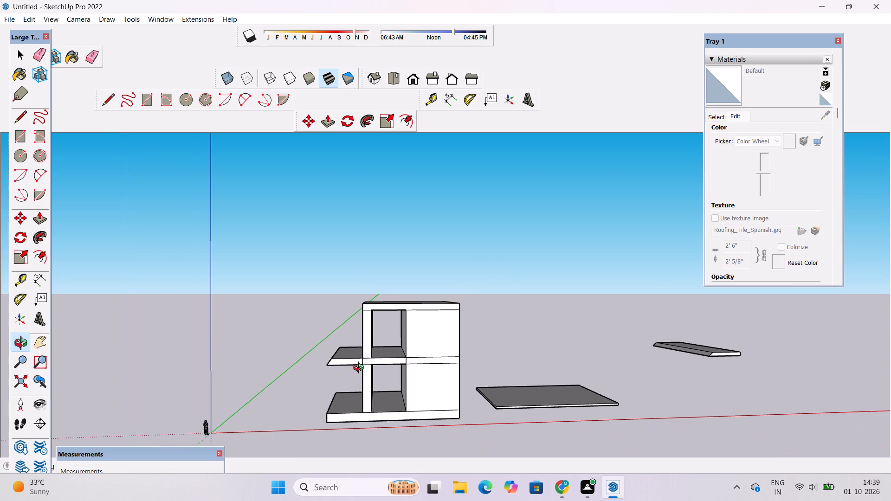
pyautogui.keyDown('shift'); pyautogui.moveTo(361, 369); pyautogui.dragTo(450, 407); pyautogui.keyUp('shift')
pyautogui.moveTo(430, 411); pyautogui.dragTo(509, 416)
pyautogui.keyDown('shift'); pyautogui.moveTo(517, 385); pyautogui.dragTo(432, 416); pyautogui.keyUp('shift')
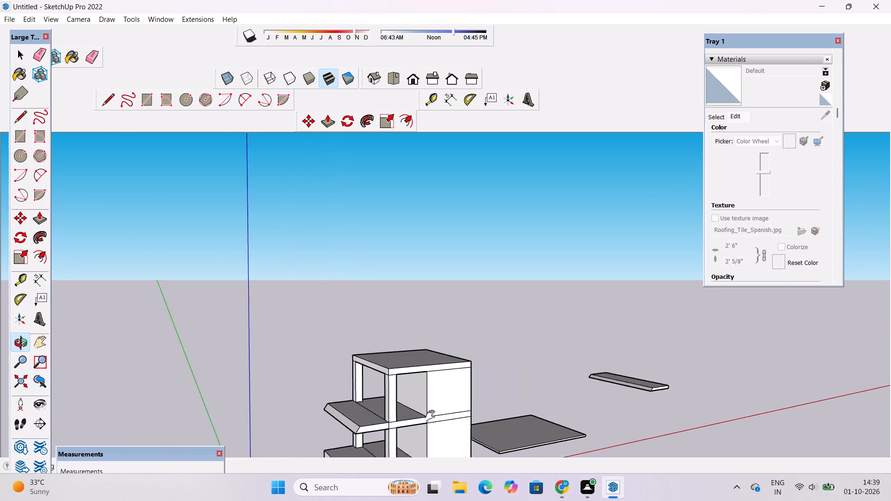
pyautogui.keyDown('shift'); pyautogui.moveTo(432, 416); pyautogui.dragTo(377, 420); pyautogui.keyUp('shift')
pyautogui.scroll(-7, 374, 412)
pyautogui.moveTo(494, 405); pyautogui.dragTo(414, 404)
pyautogui.scroll(7, 361, 381)
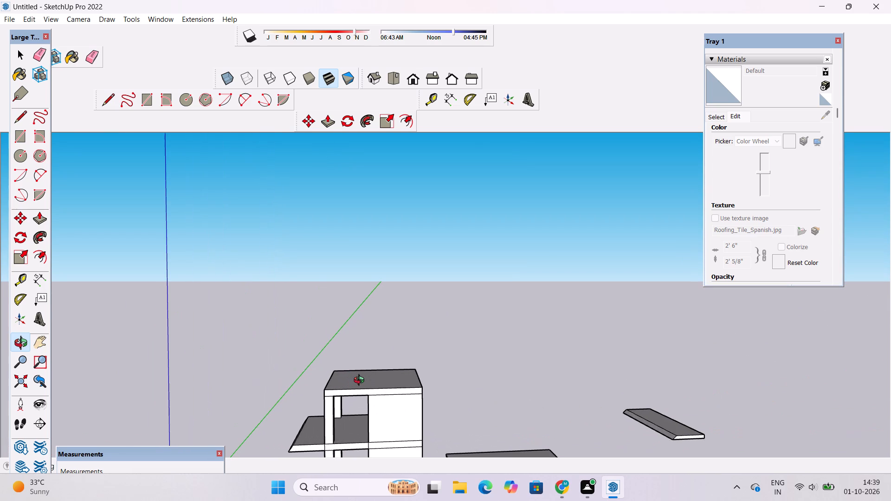
pyautogui.keyDown('shift'); pyautogui.moveTo(362, 379); pyautogui.dragTo(335, 393); pyautogui.keyUp('shift')
pyautogui.moveTo(339, 392); pyautogui.dragTo(297, 392)
pyautogui.scroll(-4, 295, 393)
pyautogui.keyDown('shift'); pyautogui.moveTo(310, 395); pyautogui.dragTo(298, 417); pyautogui.keyUp('shift')
pyautogui.scroll(-2, 300, 417)
pyautogui.moveTo(314, 414); pyautogui.dragTo(387, 447)
pyautogui.keyDown('shift'); pyautogui.moveTo(382, 443); pyautogui.dragTo(411, 393); pyautogui.keyUp('shift')
pyautogui.scroll(4, 381, 378)
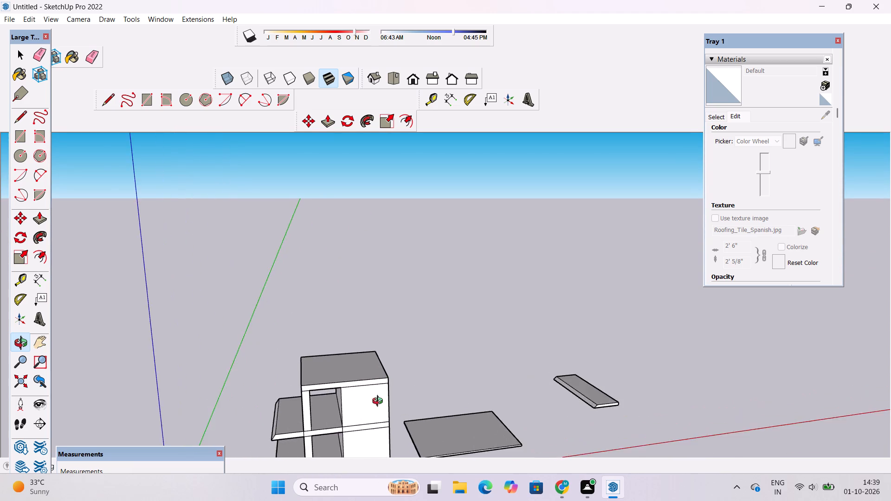
pyautogui.scroll(3, 380, 402)
pyautogui.scroll(-4, 375, 378)
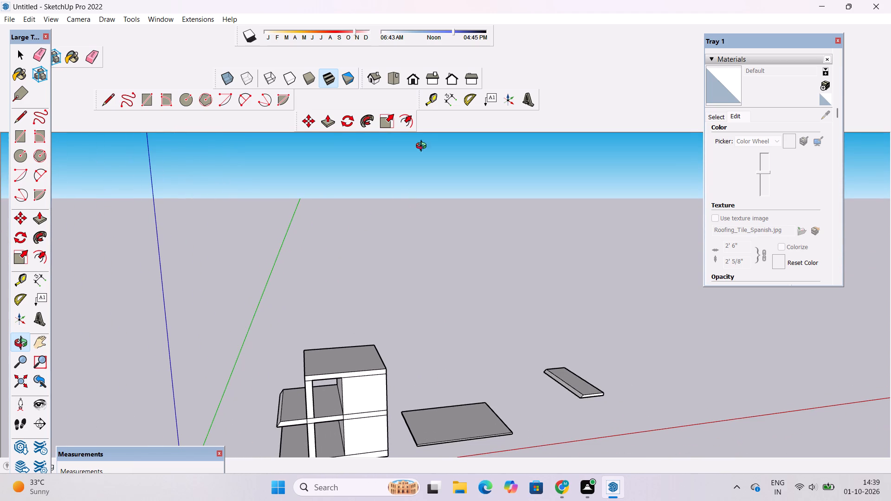
pyautogui.click(411, 78)
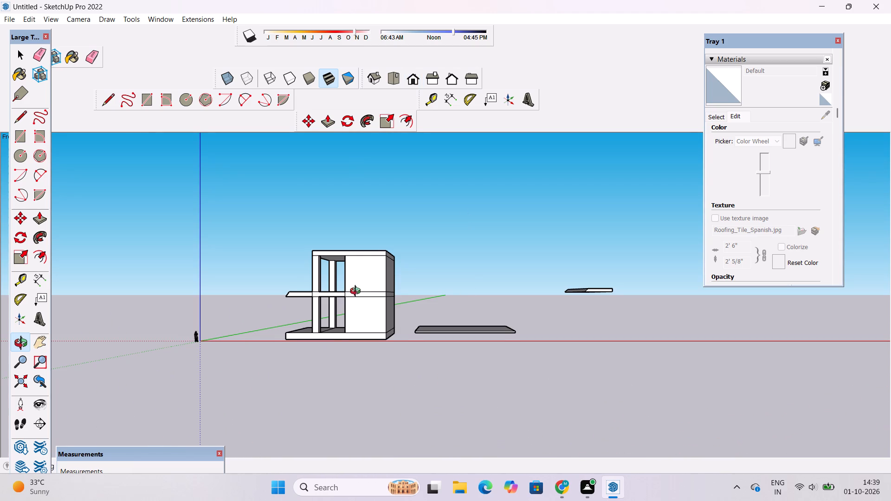
pyautogui.keyDown('shift'); pyautogui.moveTo(354, 291); pyautogui.dragTo(497, 320); pyautogui.keyUp('shift')
pyautogui.moveTo(497, 321); pyautogui.dragTo(537, 424)
pyautogui.scroll(3, 496, 301)
pyautogui.keyDown('shift'); pyautogui.moveTo(492, 306); pyautogui.dragTo(465, 340); pyautogui.keyUp('shift')
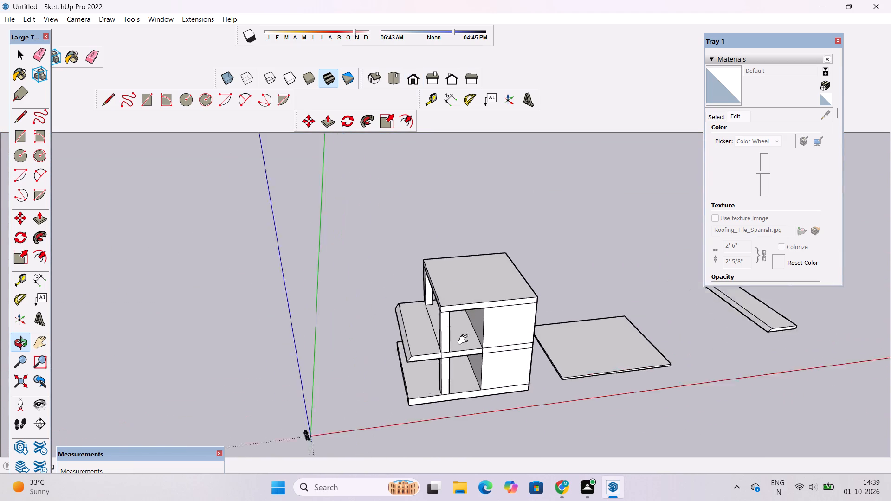
pyautogui.keyDown('shift'); pyautogui.moveTo(465, 340); pyautogui.dragTo(460, 352); pyautogui.keyUp('shift')
pyautogui.scroll(5, 458, 357)
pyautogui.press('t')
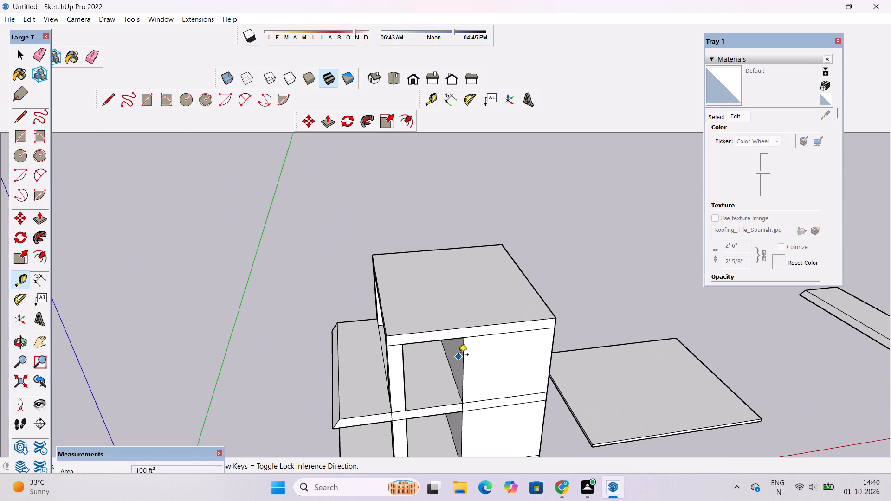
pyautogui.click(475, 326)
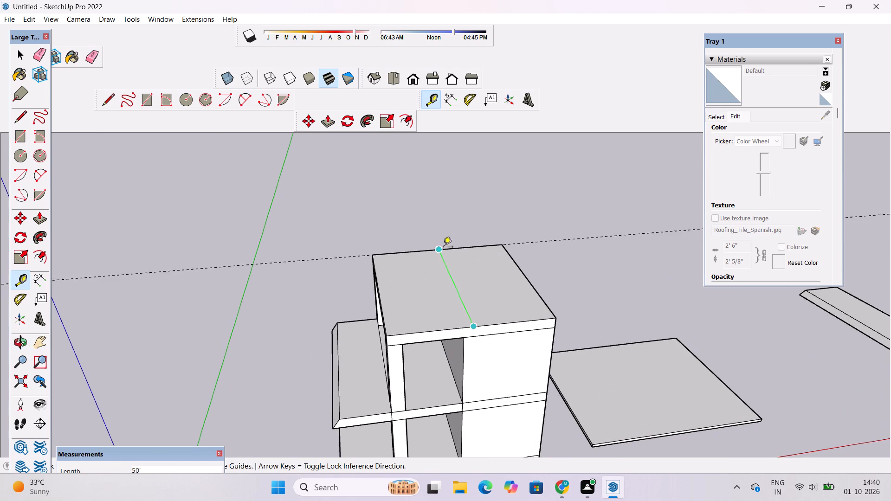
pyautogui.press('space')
# Place a guide line across the roof slab, parallel to its overhang-side edge, through the midpoint of the adjacent edge, about 22' 5" away.
pyautogui.press('t')
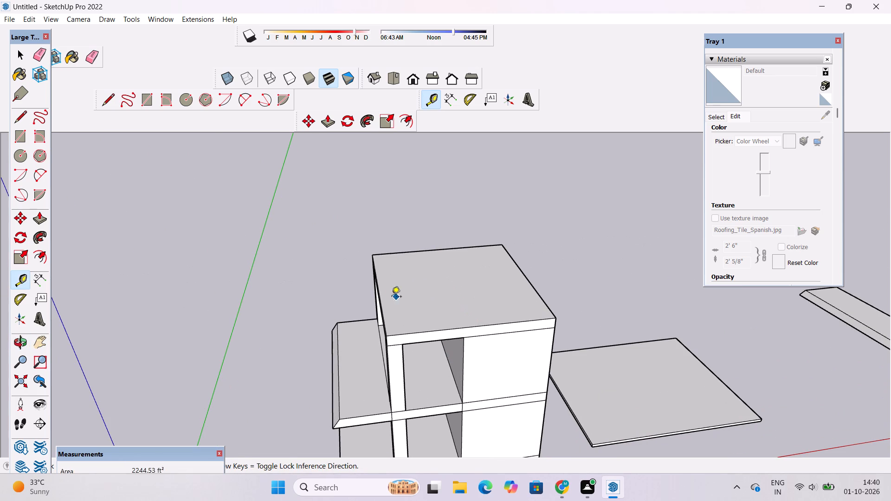
pyautogui.click(380, 291)
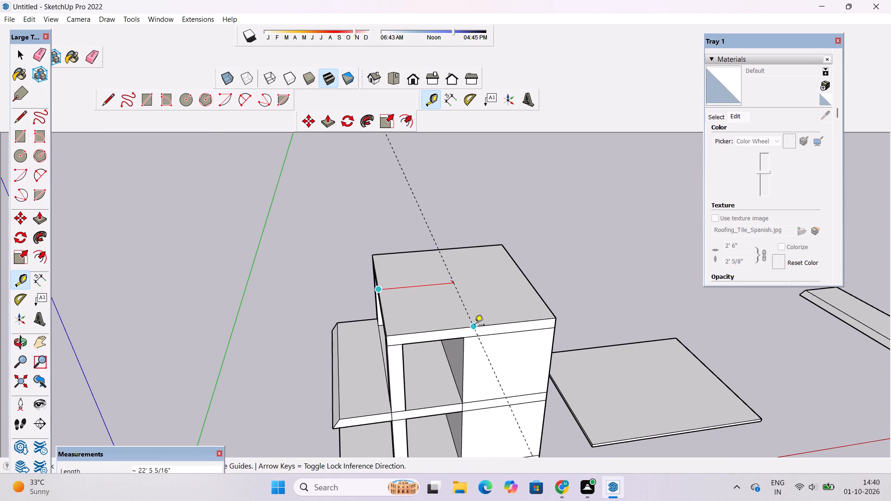
pyautogui.click(475, 326)
pyautogui.press('space')
# Draw a gable triangle on the roof slab's edge with a 24' vertical line at the midpoint and sloped lines to both corners.
pyautogui.press('l')
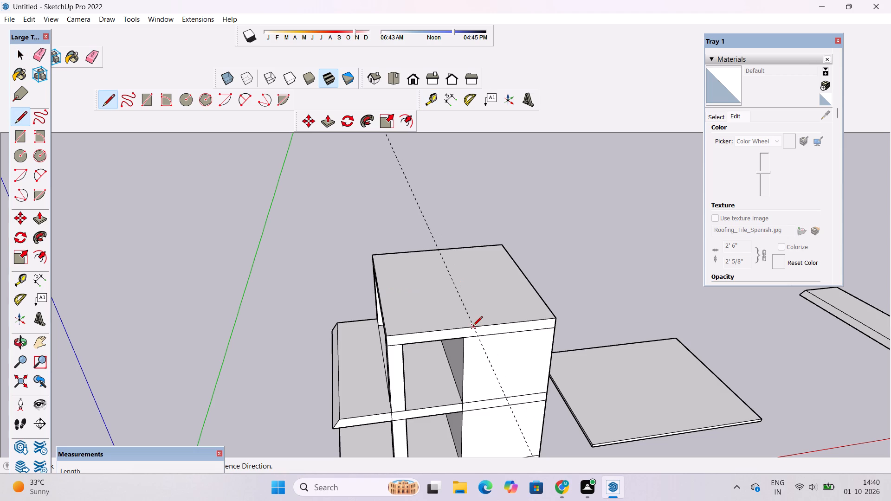
pyautogui.click(473, 327)
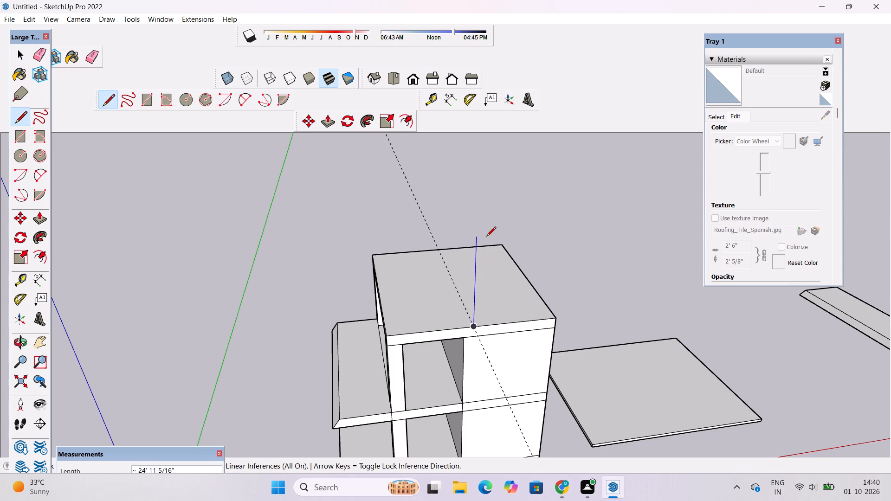
pyautogui.write("24'")
pyautogui.press('Return')
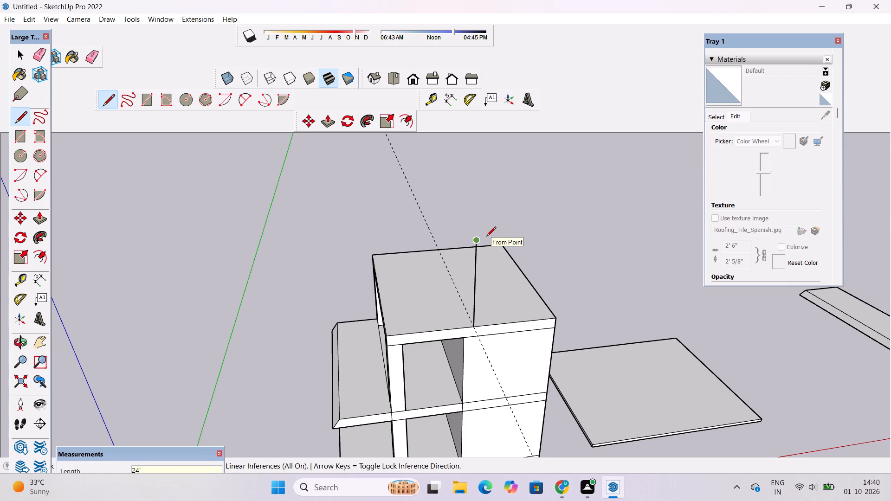
pyautogui.click(554, 319)
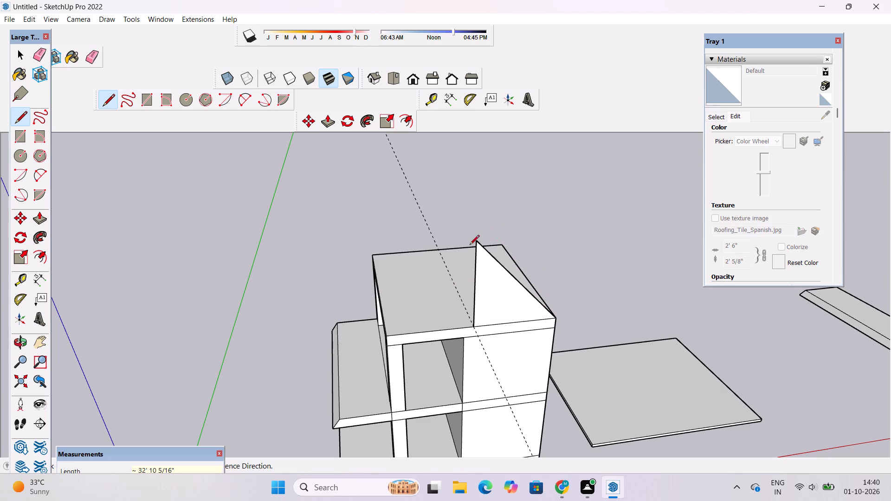
pyautogui.click(475, 243)
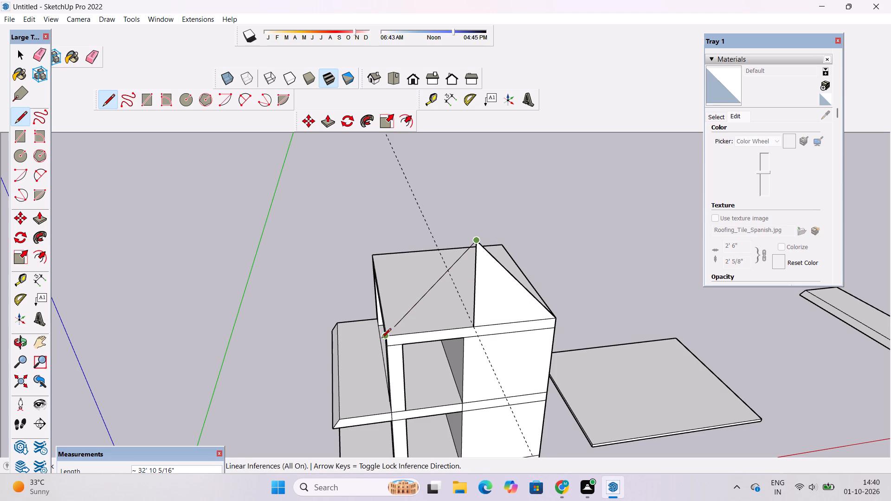
pyautogui.click(388, 335)
pyautogui.press('space')
# Erase the vertical centre line dividing the gable triangle.
pyautogui.write('o')
pyautogui.scroll(-5, 388, 335)
pyautogui.moveTo(383, 347); pyautogui.dragTo(559, 348)
pyautogui.scroll(4, 496, 306)
pyautogui.keyDown('shift'); pyautogui.moveTo(493, 304); pyautogui.dragTo(455, 337); pyautogui.keyUp('shift')
pyautogui.moveTo(455, 337); pyautogui.dragTo(442, 304)
pyautogui.scroll(3, 471, 307)
pyautogui.keyDown('shift'); pyautogui.moveTo(471, 306); pyautogui.dragTo(445, 317); pyautogui.keyUp('shift')
pyautogui.moveTo(437, 322); pyautogui.dragTo(425, 318)
pyautogui.press('e')
pyautogui.moveTo(455, 301); pyautogui.dragTo(440, 321)
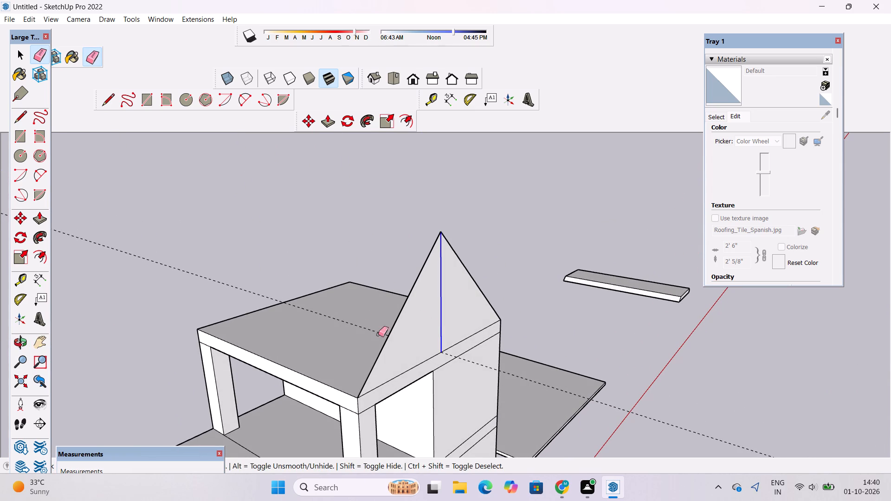
# Push/pull the gable triangle across the roof slab to its opposite edge to form a pitched roof.
pyautogui.press('space')
pyautogui.write('p')
pyautogui.click(420, 330)
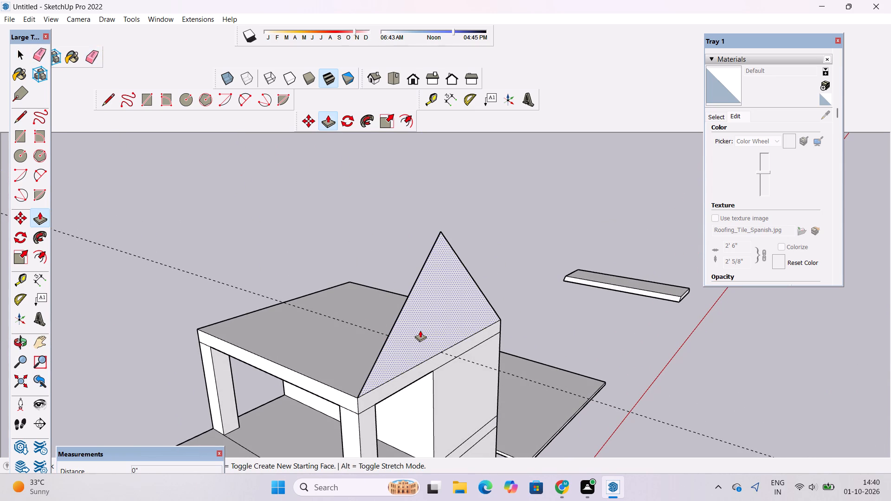
pyautogui.click(201, 332)
pyautogui.press('o')
pyautogui.scroll(-10, 551, 289)
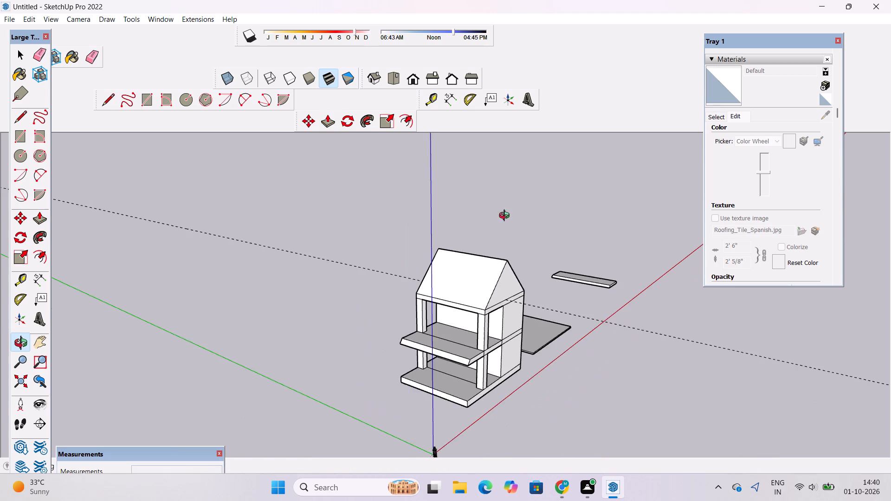
pyautogui.scroll(-1, 506, 217)
pyautogui.moveTo(587, 303); pyautogui.dragTo(468, 287)
pyautogui.scroll(3, 456, 309)
pyautogui.keyDown('shift'); pyautogui.moveTo(456, 323); pyautogui.dragTo(464, 273); pyautogui.keyUp('shift')
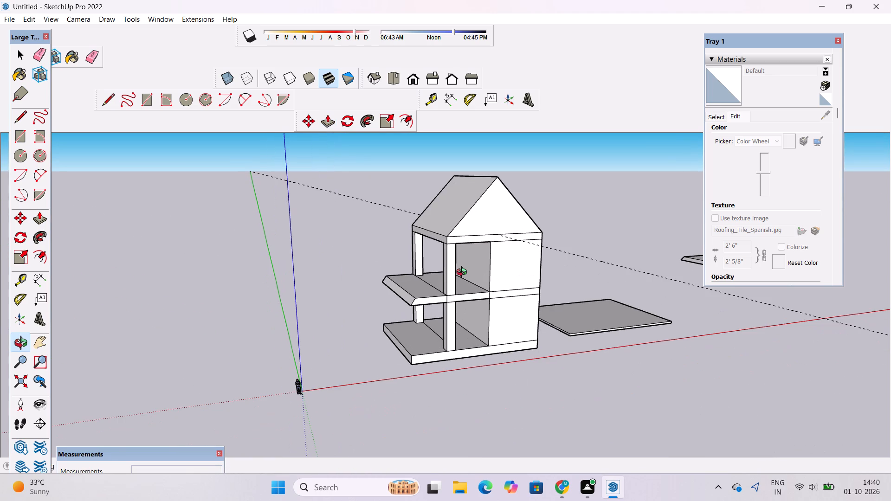
# Examine the pitched roof and the two-level building mass from several angles and distances.
pyautogui.keyDown('shift'); pyautogui.moveTo(468, 271); pyautogui.dragTo(454, 278); pyautogui.keyUp('shift')
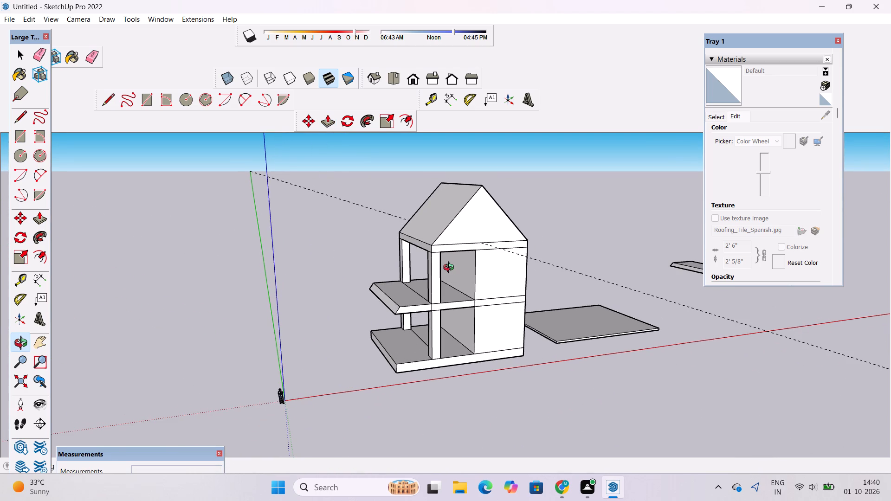
pyautogui.scroll(-4, 449, 270)
pyautogui.scroll(5, 472, 232)
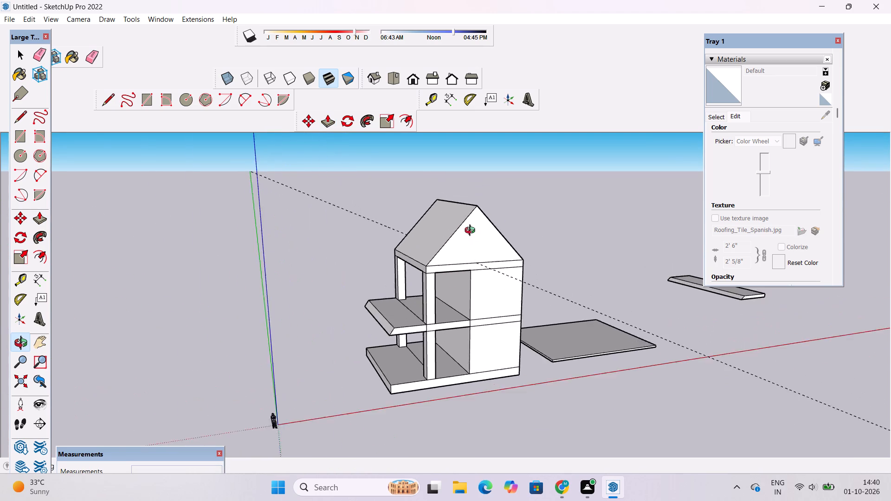
pyautogui.scroll(4, 472, 231)
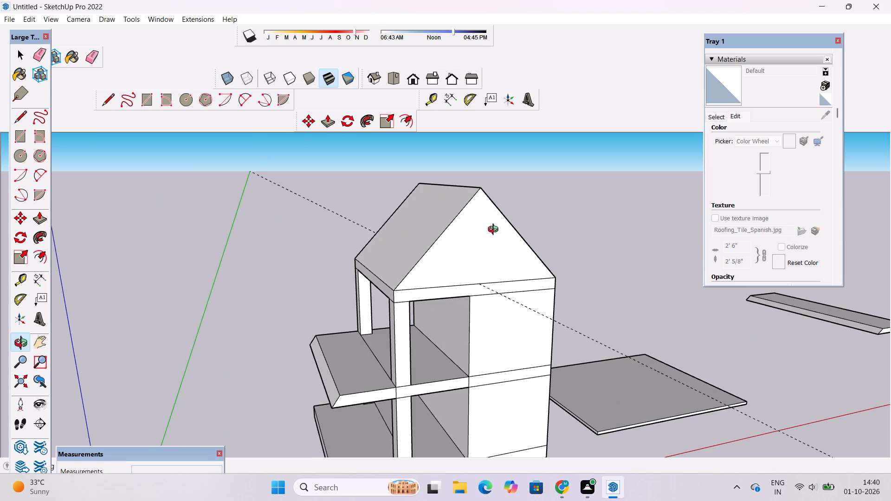
pyautogui.keyDown('shift'); pyautogui.moveTo(517, 242); pyautogui.dragTo(479, 248); pyautogui.keyUp('shift')
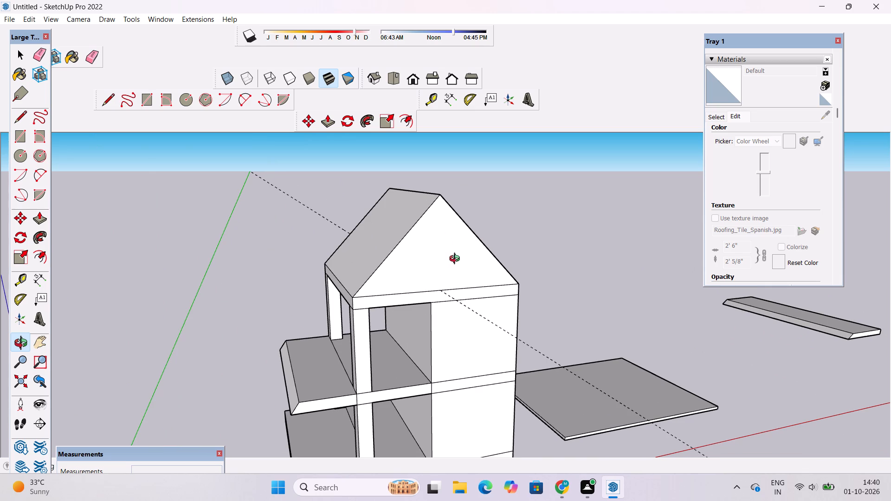
pyautogui.moveTo(445, 278); pyautogui.dragTo(461, 267)
pyautogui.moveTo(461, 266); pyautogui.dragTo(457, 273)
pyautogui.scroll(3, 460, 256)
pyautogui.scroll(-1, 459, 256)
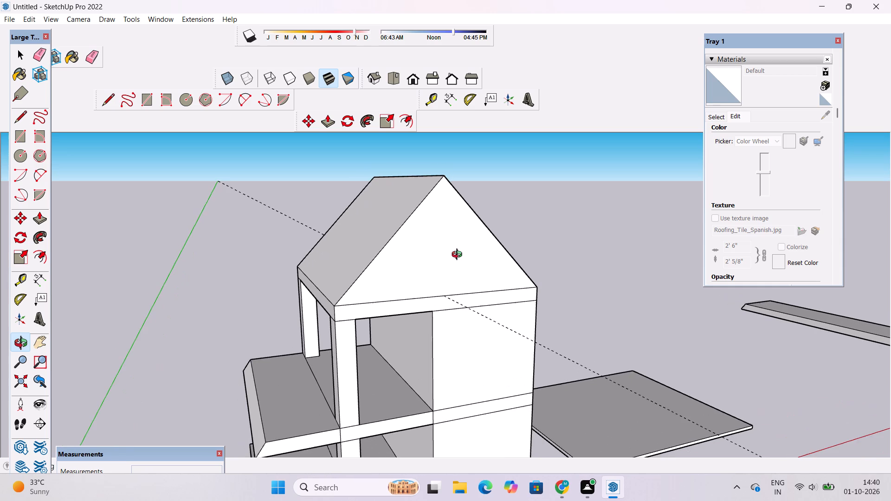
pyautogui.keyDown('shift'); pyautogui.moveTo(458, 252); pyautogui.dragTo(456, 263); pyautogui.keyUp('shift')
pyautogui.keyDown('shift'); pyautogui.moveTo(460, 248); pyautogui.dragTo(469, 276); pyautogui.keyUp('shift')
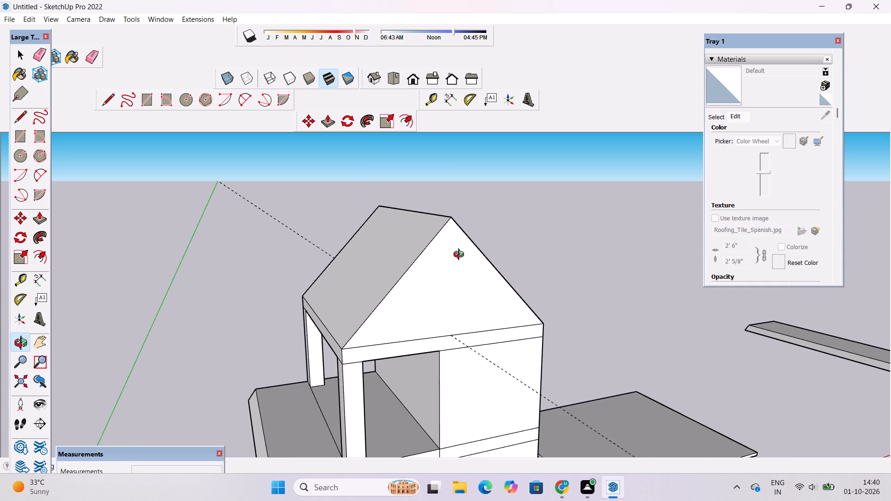
pyautogui.scroll(-6, 461, 256)
pyautogui.keyDown('shift'); pyautogui.moveTo(458, 256); pyautogui.dragTo(461, 320); pyautogui.keyUp('shift')
pyautogui.scroll(4, 459, 319)
pyautogui.keyDown('shift'); pyautogui.moveTo(457, 326); pyautogui.dragTo(468, 204); pyautogui.keyUp('shift')
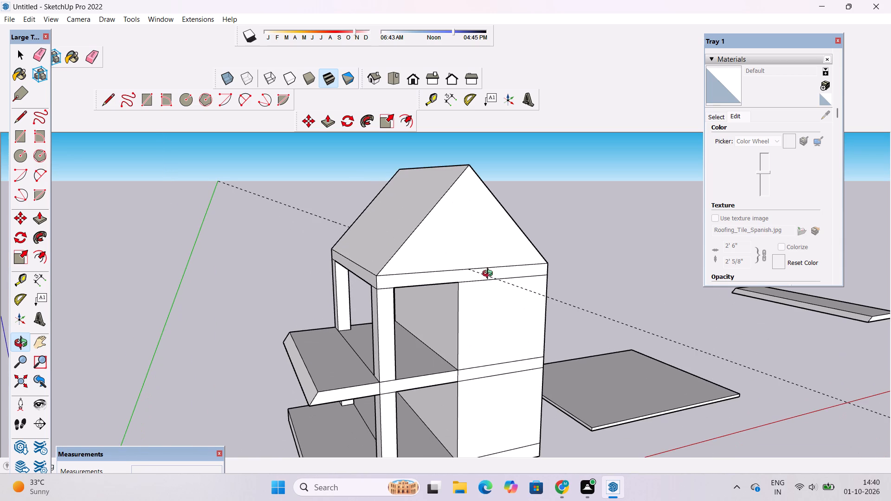
pyautogui.scroll(-6, 498, 264)
pyautogui.moveTo(476, 347); pyautogui.dragTo(467, 313)
pyautogui.scroll(4, 486, 255)
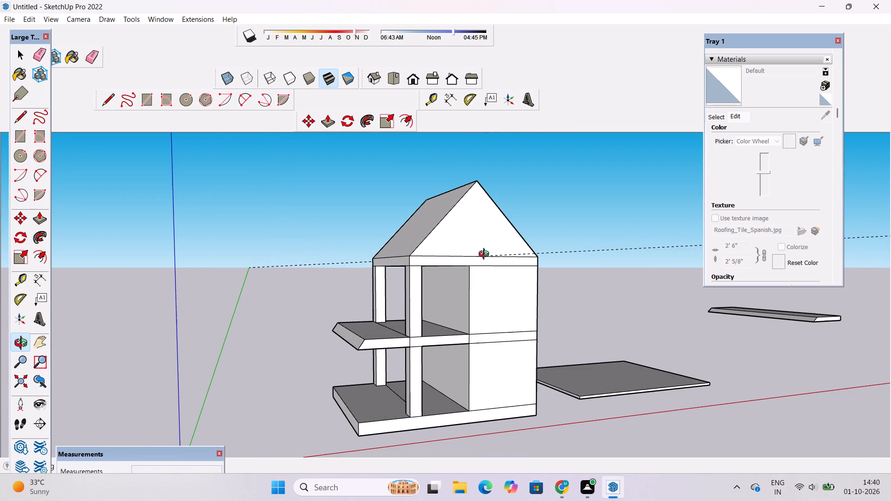
pyautogui.keyDown('shift'); pyautogui.moveTo(487, 252); pyautogui.dragTo(498, 183); pyautogui.keyUp('shift')
pyautogui.moveTo(502, 196); pyautogui.dragTo(514, 257)
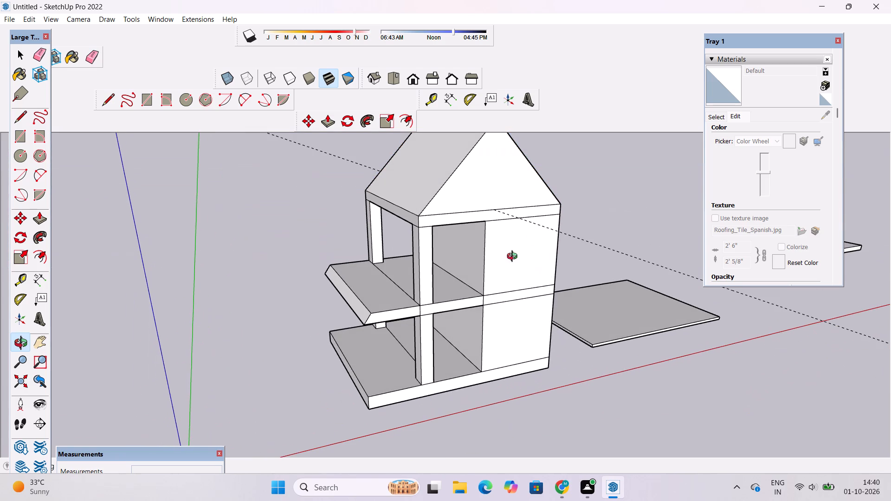
# Close the tray holding the material settings to clear the view of the building model.
pyautogui.click(836, 40)
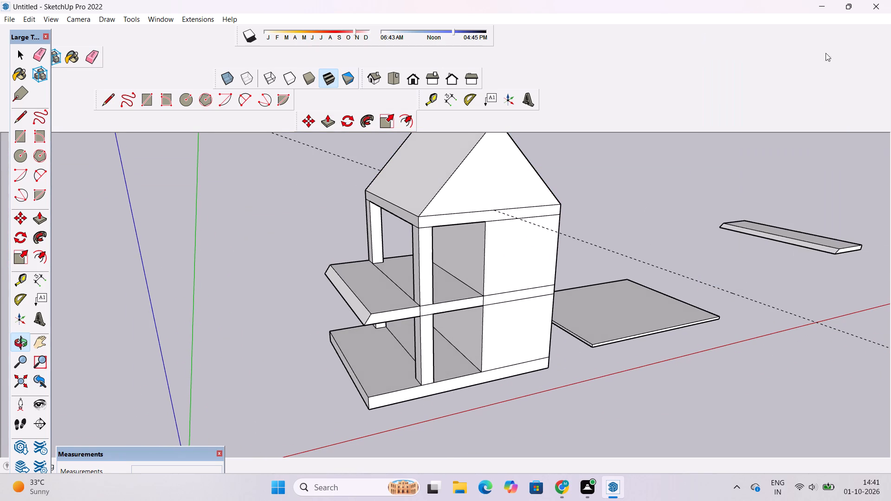
pyautogui.scroll(-7, 549, 215)
pyautogui.keyDown('shift'); pyautogui.moveTo(540, 231); pyautogui.dragTo(545, 265); pyautogui.keyUp('shift')
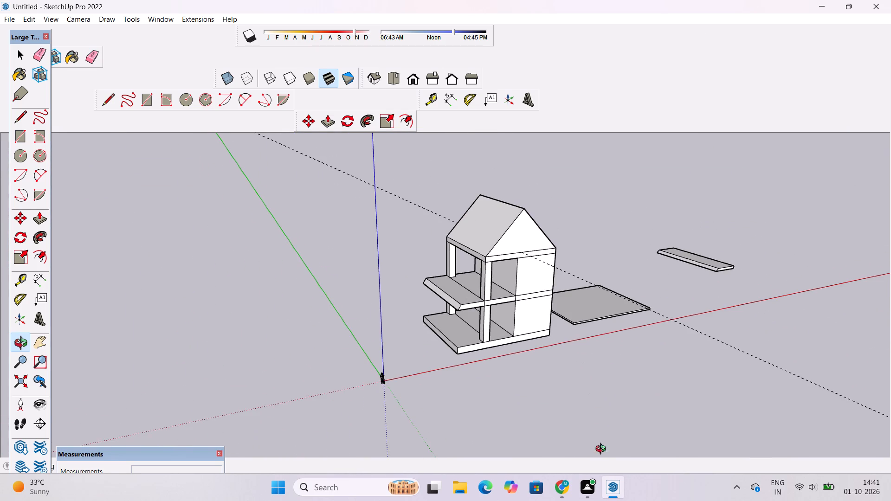
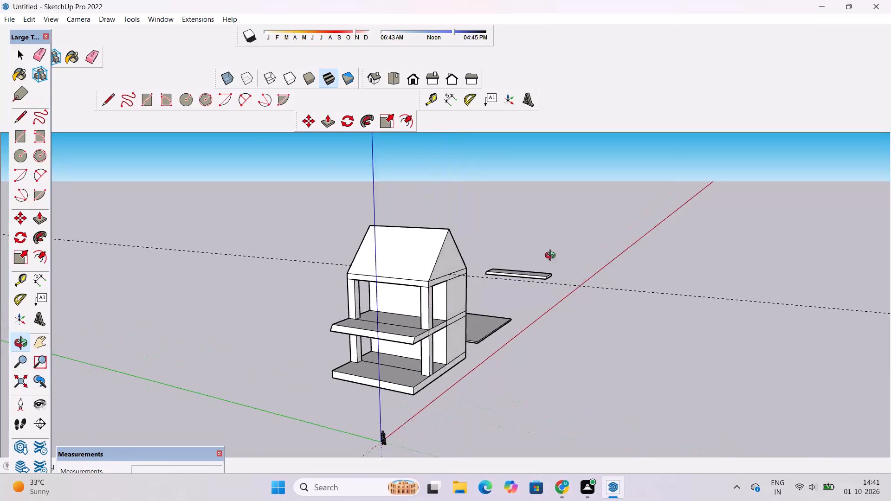
# Examine the pitched roof, front overhang and column-supported floors of the building from several angles and distances.
pyautogui.scroll(6, 442, 302)
pyautogui.keyDown('shift'); pyautogui.moveTo(434, 310); pyautogui.dragTo(549, 315); pyautogui.keyUp('shift')
pyautogui.scroll(-1, 543, 320)
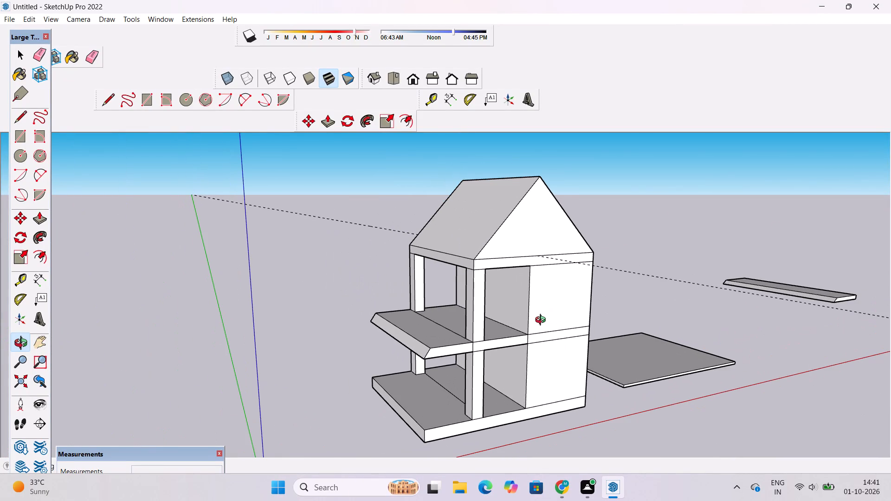
pyautogui.scroll(-1, 542, 321)
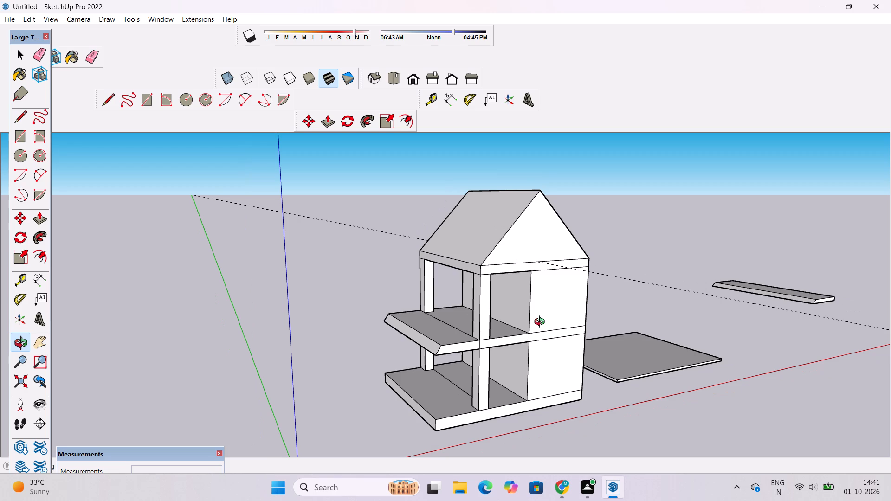
pyautogui.scroll(-3, 546, 315)
pyautogui.keyDown('shift'); pyautogui.moveTo(548, 312); pyautogui.dragTo(591, 341); pyautogui.keyUp('shift')
pyautogui.scroll(4, 538, 353)
pyautogui.moveTo(525, 361); pyautogui.dragTo(723, 381)
pyautogui.scroll(6, 572, 336)
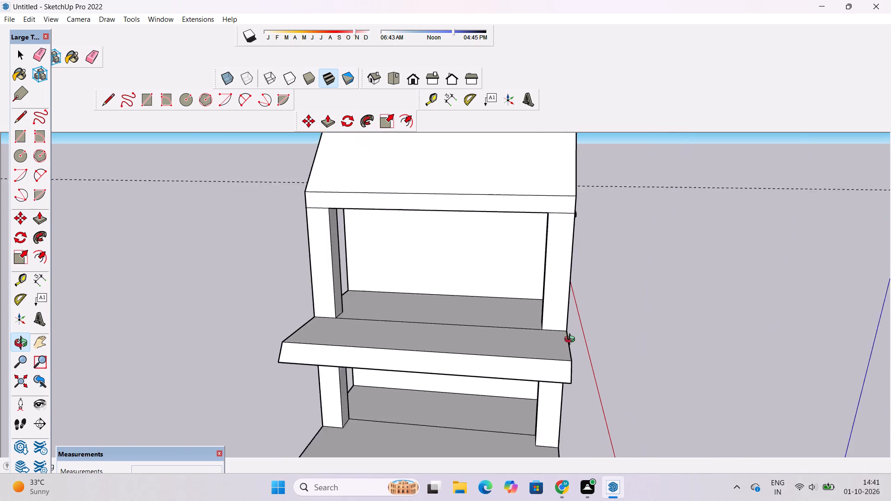
pyautogui.scroll(2, 572, 340)
pyautogui.moveTo(658, 338); pyautogui.dragTo(464, 340)
pyautogui.scroll(-4, 461, 340)
pyautogui.keyDown('shift'); pyautogui.moveTo(461, 340); pyautogui.dragTo(560, 330); pyautogui.keyUp('shift')
pyautogui.moveTo(572, 330); pyautogui.dragTo(562, 328)
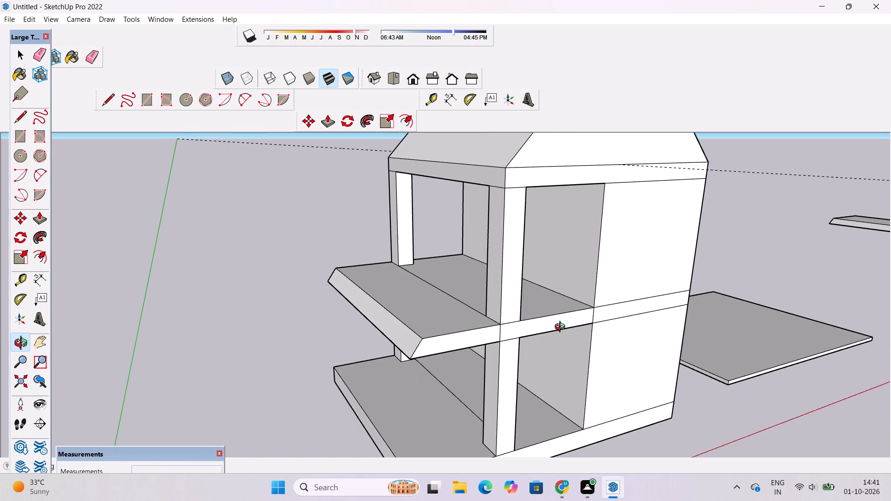
pyautogui.moveTo(562, 328); pyautogui.dragTo(513, 323)
pyautogui.scroll(-3, 511, 322)
pyautogui.keyDown('shift'); pyautogui.moveTo(516, 316); pyautogui.dragTo(569, 344); pyautogui.keyUp('shift')
pyautogui.scroll(-6, 572, 340)
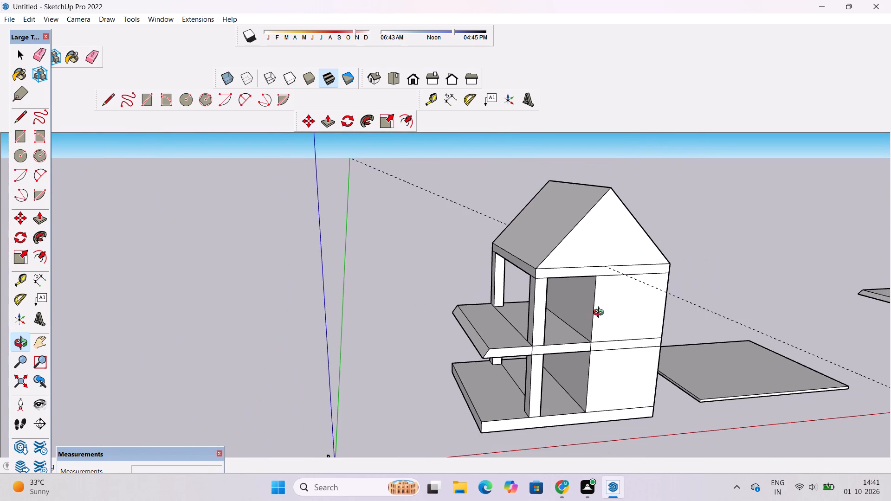
pyautogui.moveTo(600, 314); pyautogui.dragTo(659, 384)
# Undo the push/pull of the pitched roof so only the flat gable triangle stands on the roof slab.
pyautogui.press('e')
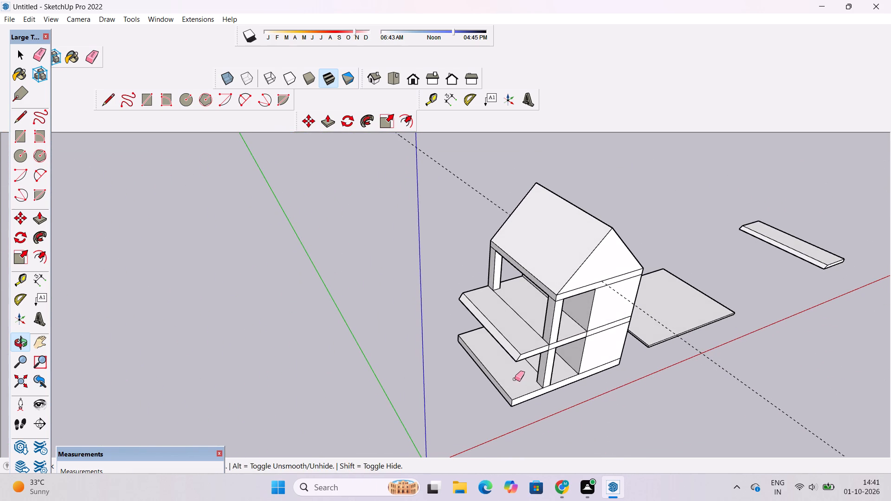
pyautogui.hotkey('ctrl', 'z')
pyautogui.press('space')
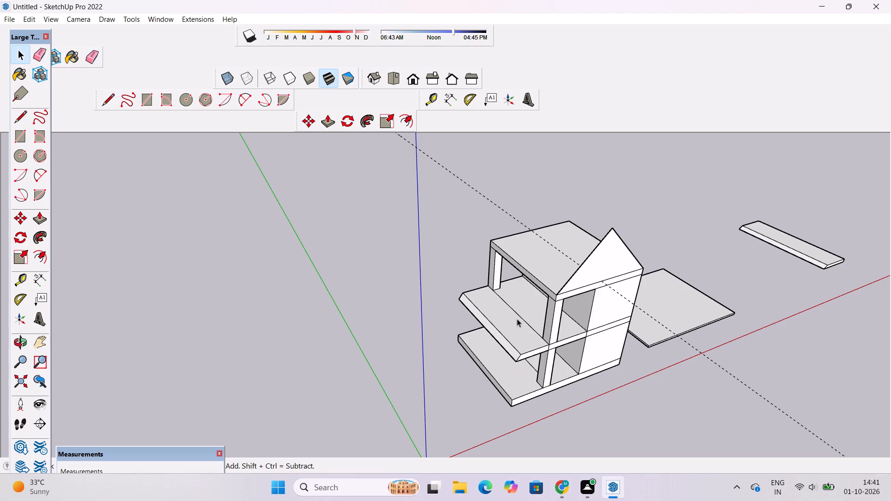
# Copy the gable triangle with its edges along the red axis to an empty spot beside the building.
pyautogui.press('o')
pyautogui.moveTo(696, 357); pyautogui.dragTo(596, 259)
pyautogui.moveTo(596, 259); pyautogui.dragTo(461, 310)
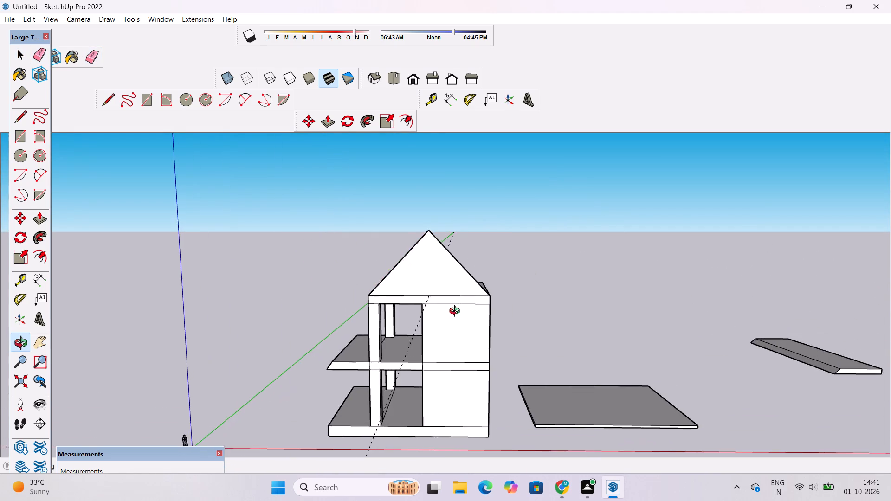
pyautogui.moveTo(456, 315); pyautogui.dragTo(468, 327)
pyautogui.press('space')
pyautogui.doubleClick(451, 284)
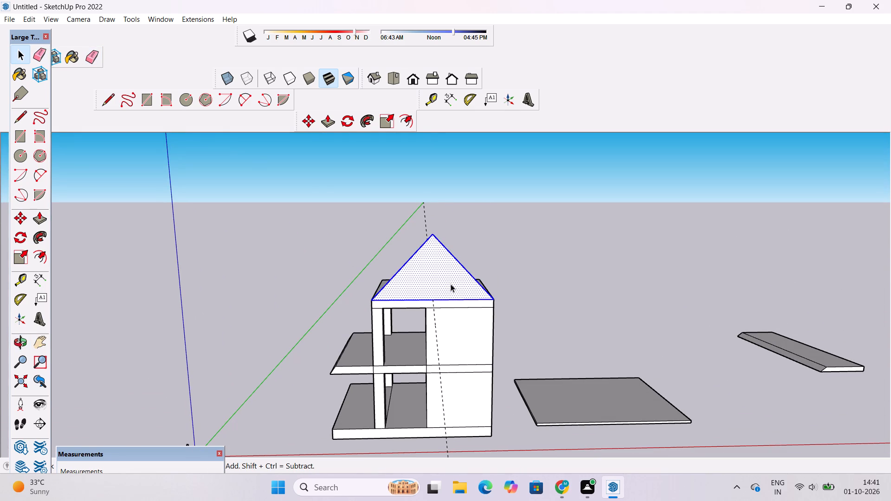
pyautogui.press('m')
pyautogui.scroll(-5, 398, 292)
pyautogui.scroll(10, 484, 318)
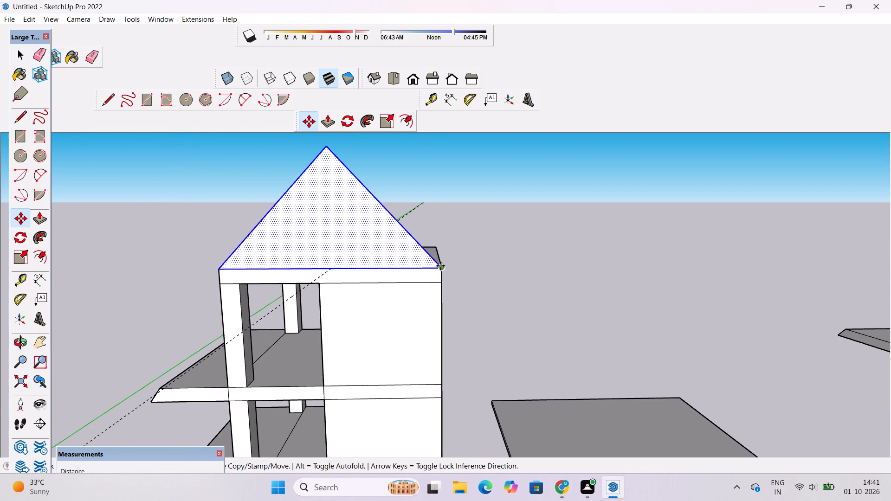
pyautogui.click(440, 266)
pyautogui.scroll(-6, 472, 269)
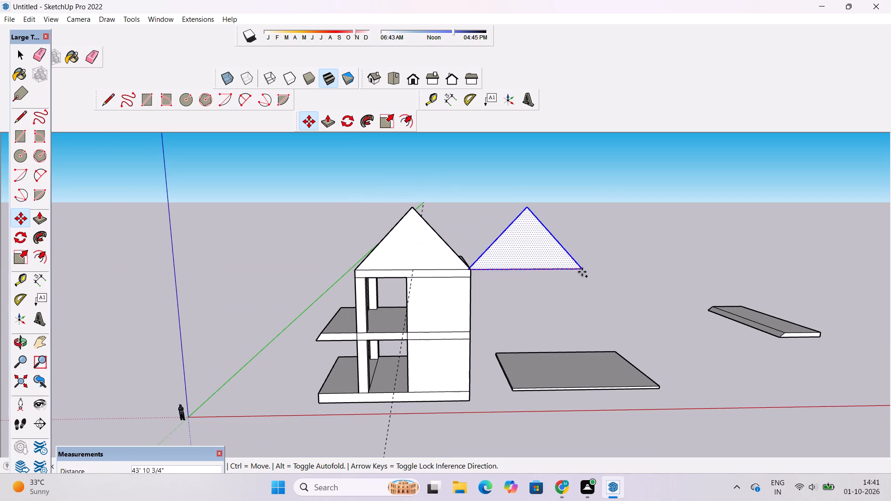
pyautogui.click(683, 271)
pyautogui.press('space')
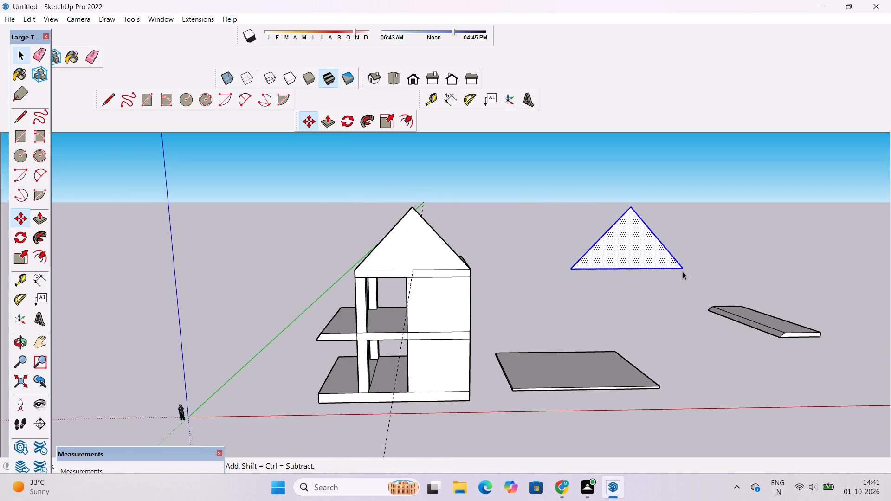
# Erase the dashed guide line that crosses the model at the roof slab.
pyautogui.press('o')
pyautogui.scroll(-3, 625, 284)
pyautogui.moveTo(591, 318); pyautogui.dragTo(715, 372)
pyautogui.scroll(4, 325, 264)
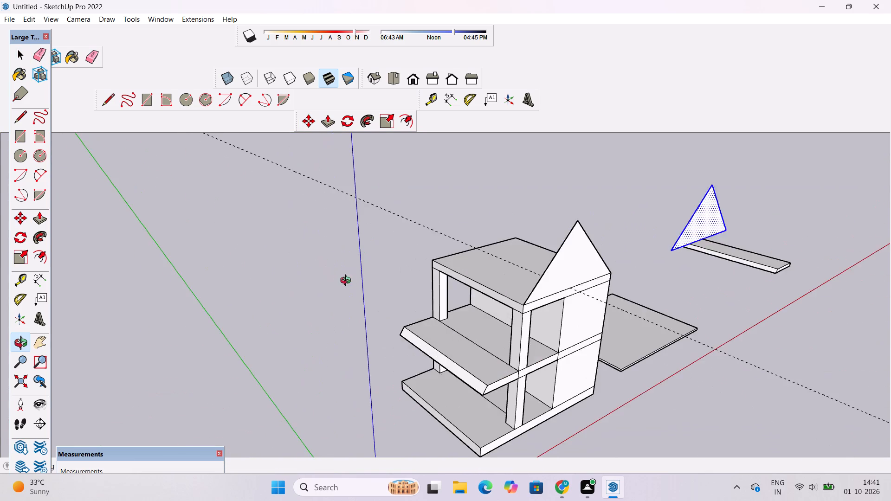
pyautogui.moveTo(364, 293); pyautogui.dragTo(444, 309)
pyautogui.moveTo(510, 276); pyautogui.dragTo(459, 339)
pyautogui.moveTo(469, 341); pyautogui.dragTo(371, 363)
pyautogui.press('space')
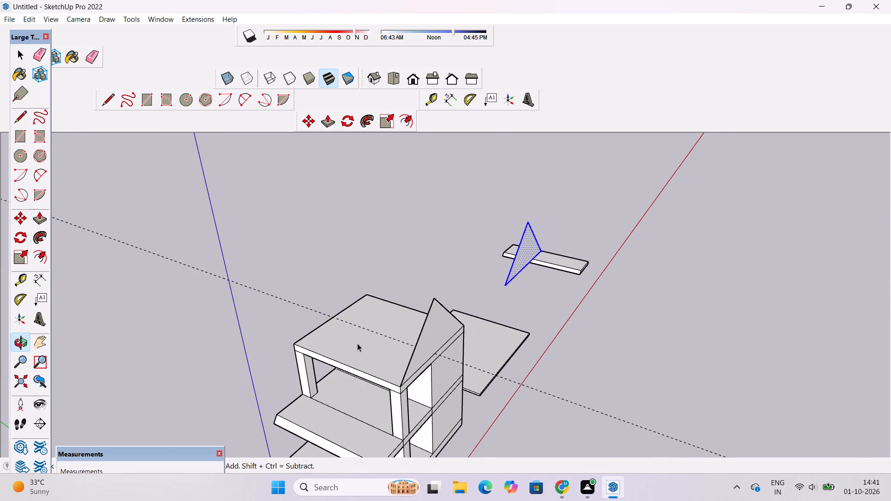
pyautogui.moveTo(304, 286); pyautogui.dragTo(302, 305)
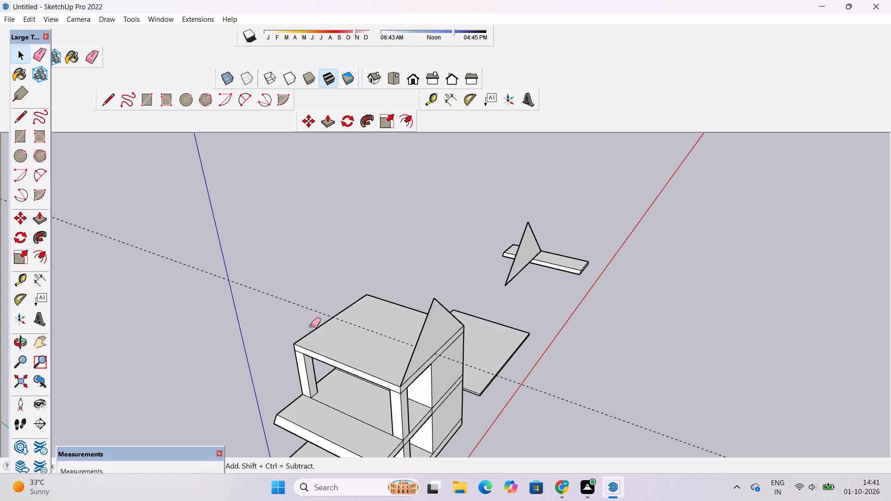
pyautogui.press('e')
pyautogui.moveTo(296, 296); pyautogui.dragTo(297, 309)
pyautogui.press('space')
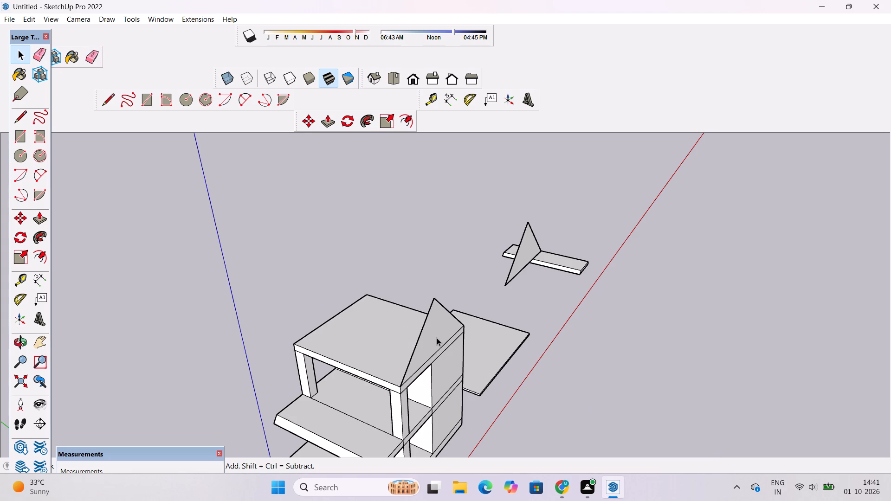
# Push/pull the building's gable triangle 50' across the roof slab to its opposite edge to form the pitched roof.
pyautogui.click(437, 338)
pyautogui.press('p')
pyautogui.click(436, 338)
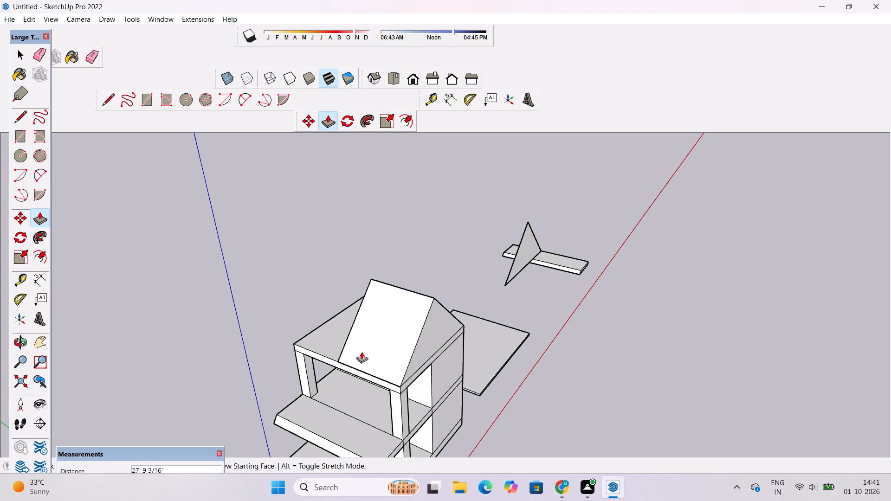
pyautogui.click(294, 344)
# Examine the pitched roof, its eaves and the slab corner above the front column from several angles and distances.
pyautogui.press('o')
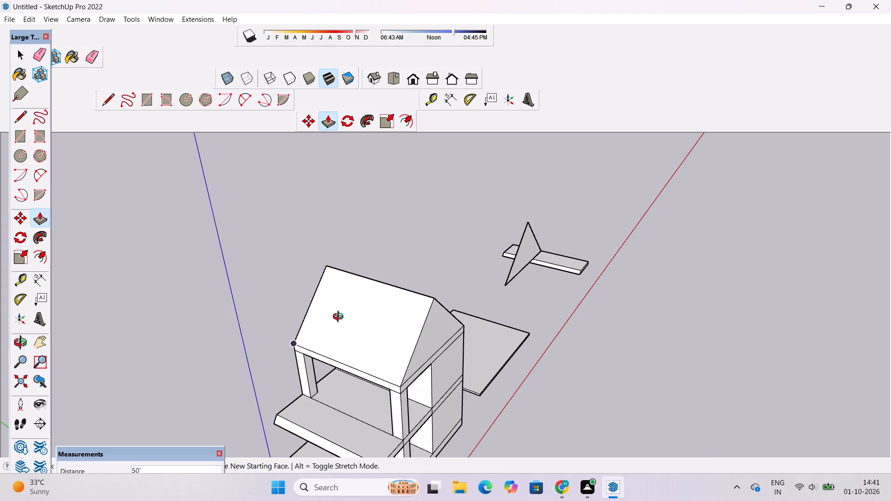
pyautogui.scroll(-4, 396, 286)
pyautogui.keyDown('shift'); pyautogui.moveTo(406, 329); pyautogui.dragTo(410, 302); pyautogui.keyUp('shift')
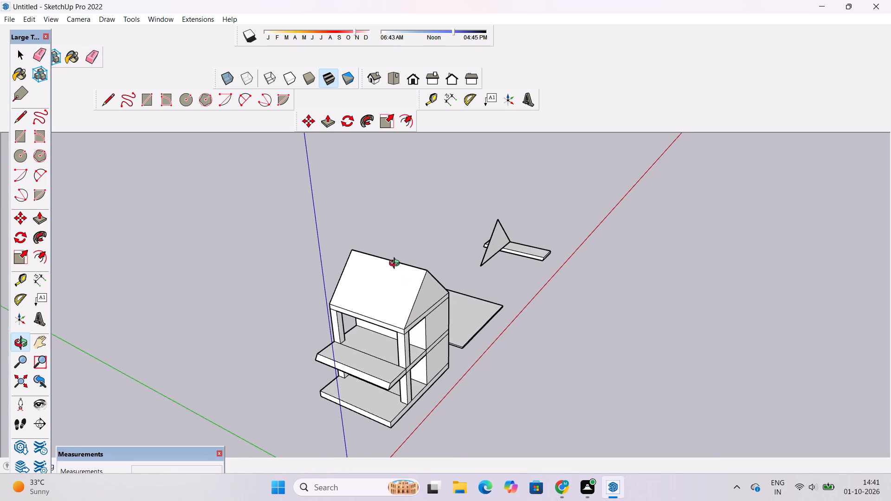
pyautogui.moveTo(410, 328); pyautogui.dragTo(377, 321)
pyautogui.keyDown('shift'); pyautogui.moveTo(384, 314); pyautogui.dragTo(384, 331); pyautogui.keyUp('shift')
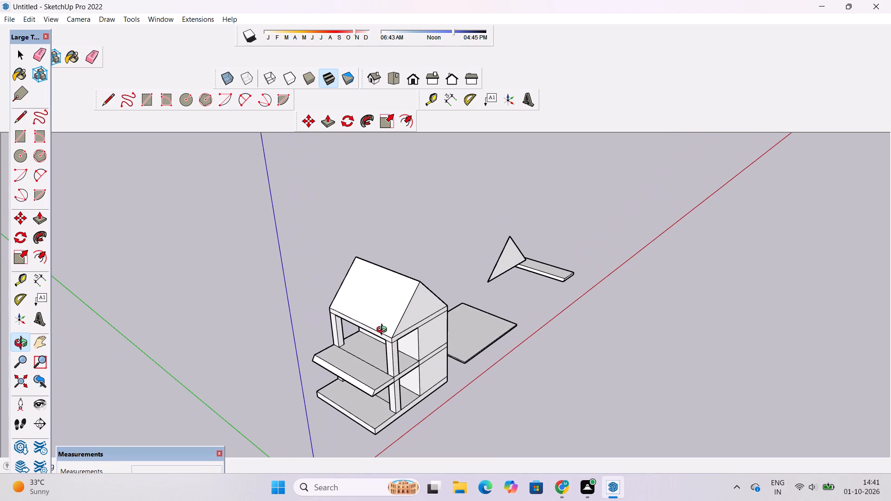
pyautogui.scroll(1, 384, 331)
pyautogui.scroll(-2, 383, 336)
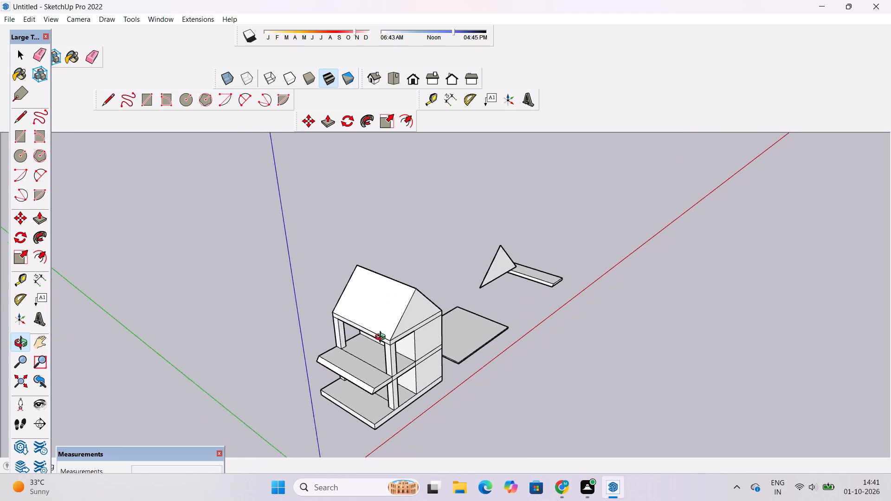
pyautogui.scroll(-1, 382, 338)
pyautogui.moveTo(394, 352); pyautogui.dragTo(335, 309)
pyautogui.scroll(12, 367, 334)
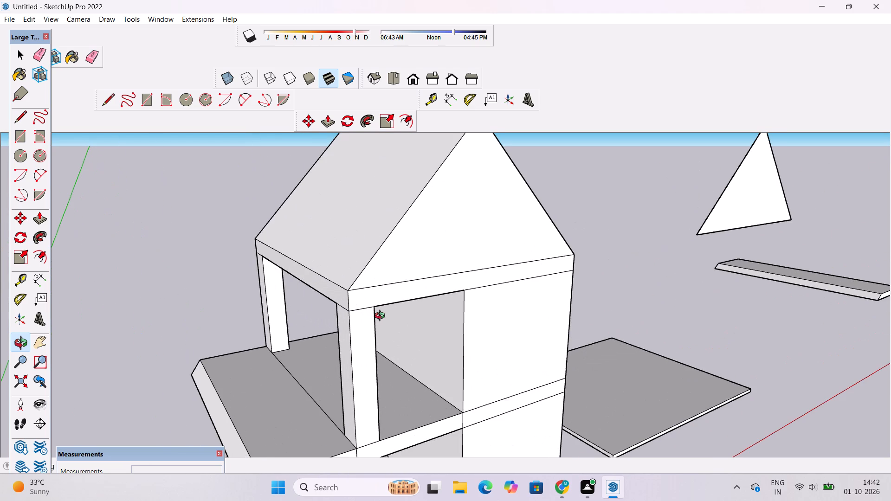
pyautogui.keyDown('shift'); pyautogui.moveTo(382, 317); pyautogui.dragTo(380, 322); pyautogui.keyUp('shift')
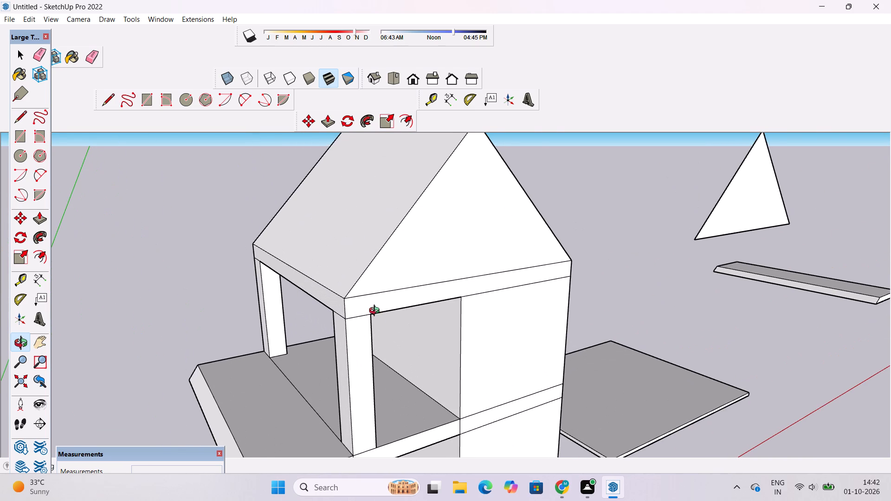
pyautogui.scroll(3, 376, 312)
pyautogui.keyDown('shift'); pyautogui.moveTo(374, 305); pyautogui.dragTo(355, 319); pyautogui.keyUp('shift')
pyautogui.scroll(1, 348, 319)
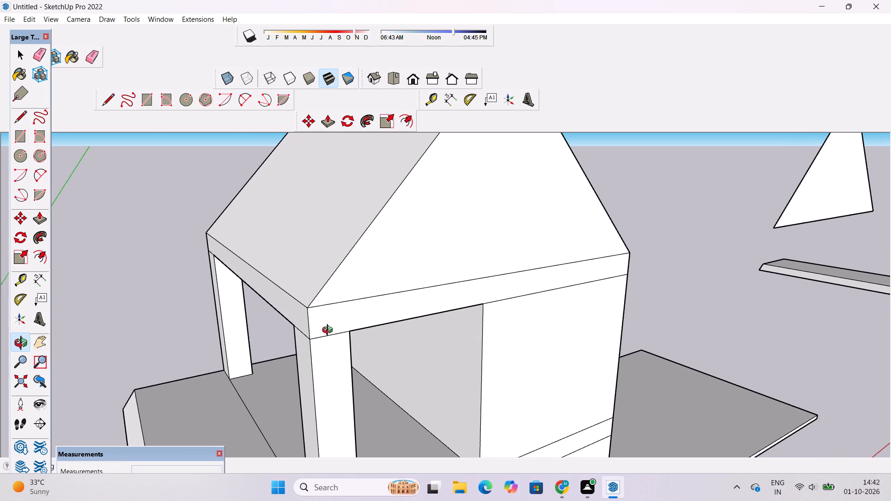
pyautogui.scroll(-8, 331, 329)
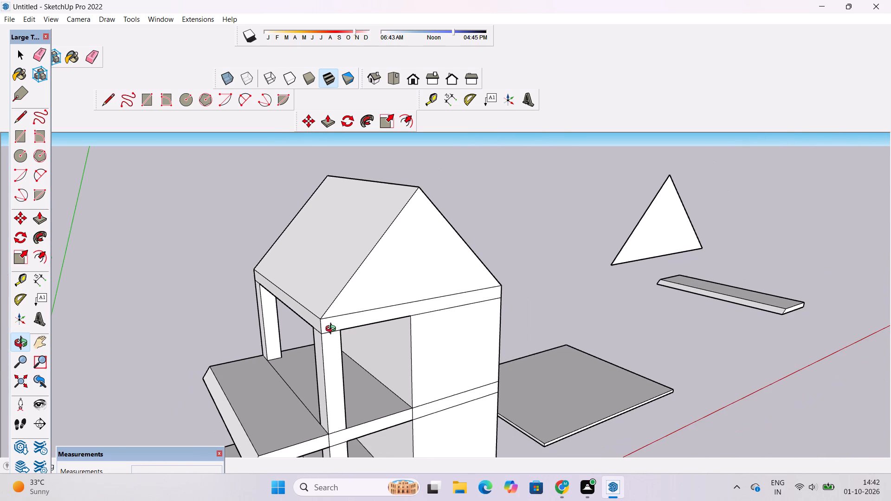
pyautogui.scroll(-1, 333, 330)
pyautogui.keyDown('shift'); pyautogui.moveTo(324, 340); pyautogui.dragTo(360, 331); pyautogui.keyUp('shift')
pyautogui.scroll(1, 359, 330)
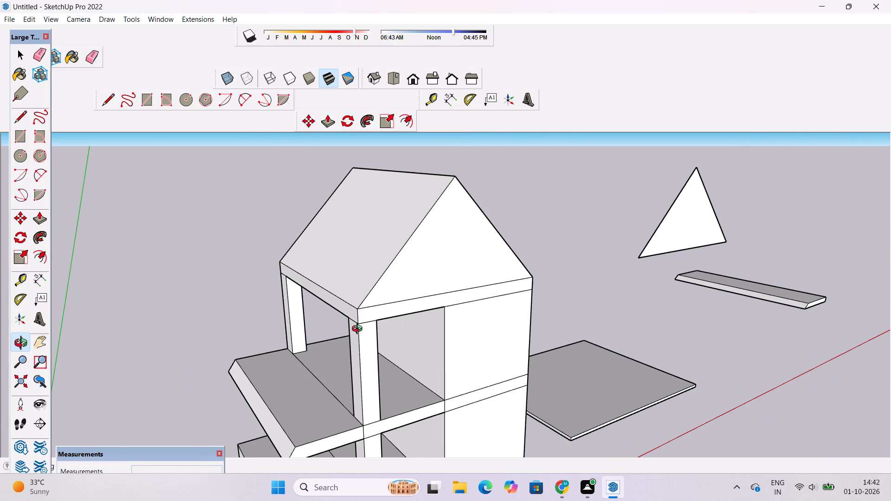
pyautogui.scroll(-2, 359, 330)
pyautogui.keyDown('shift'); pyautogui.moveTo(390, 307); pyautogui.dragTo(337, 324); pyautogui.keyUp('shift')
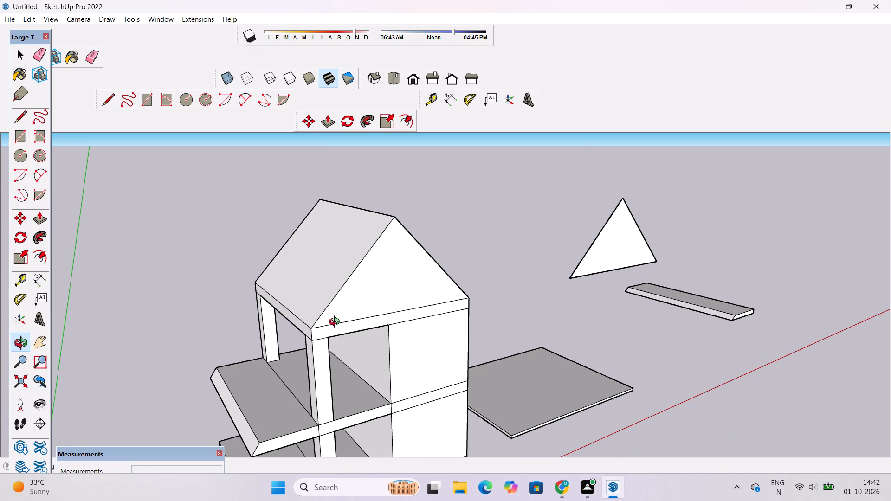
pyautogui.scroll(-2, 310, 322)
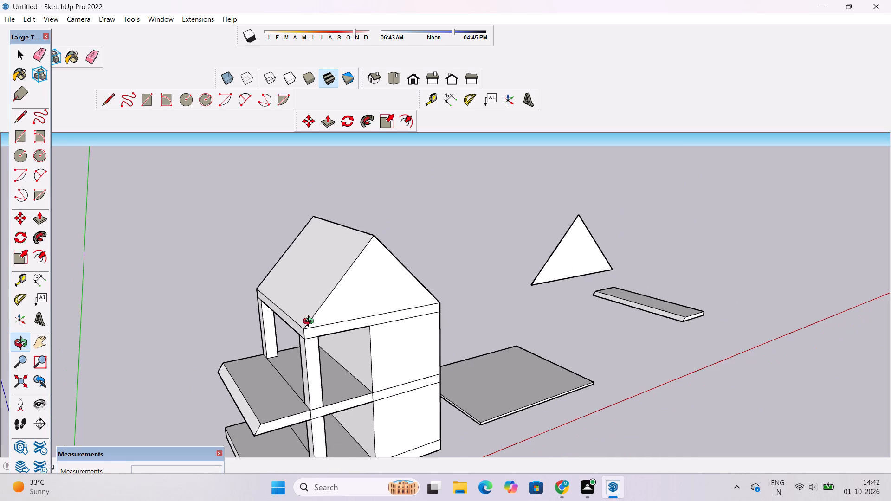
pyautogui.scroll(-3, 310, 322)
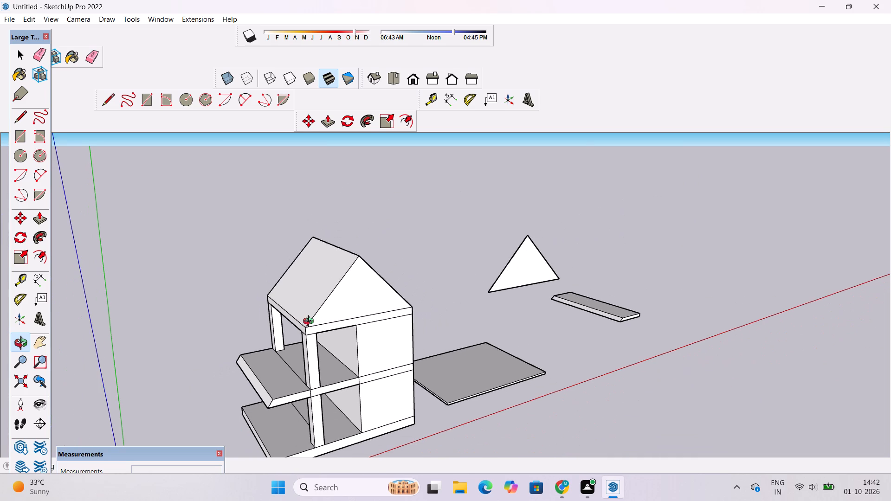
pyautogui.scroll(-4, 310, 322)
pyautogui.moveTo(299, 348); pyautogui.dragTo(430, 320)
pyautogui.scroll(2, 430, 320)
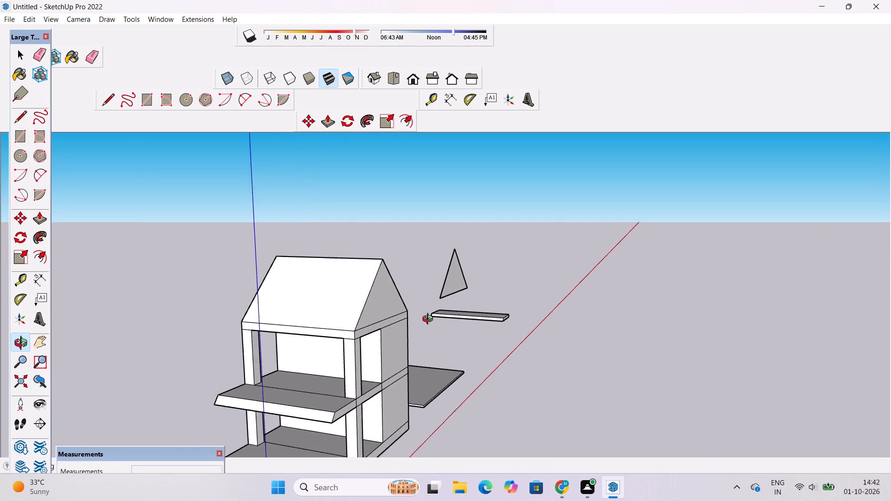
pyautogui.scroll(2, 430, 320)
pyautogui.moveTo(430, 320); pyautogui.dragTo(359, 330)
pyautogui.keyDown('shift'); pyautogui.moveTo(358, 330); pyautogui.dragTo(422, 321); pyautogui.keyUp('shift')
pyautogui.moveTo(405, 321); pyautogui.dragTo(382, 331)
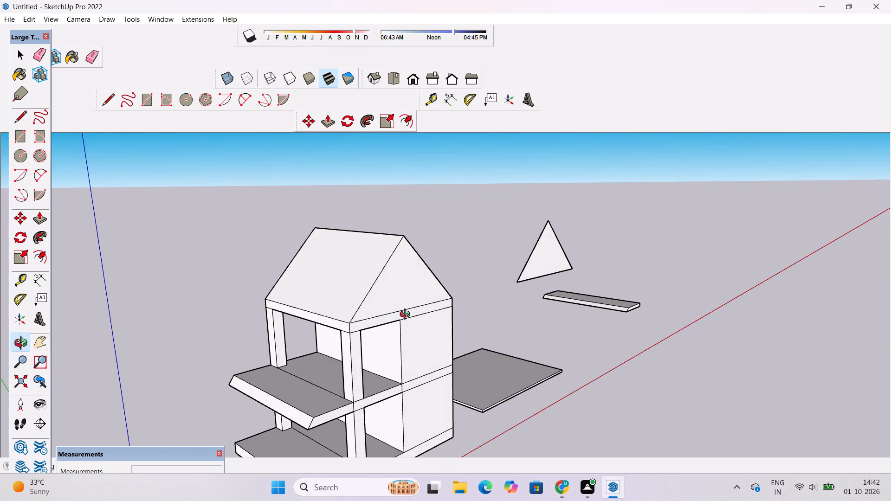
# Copy the base edge of the detached gable triangle 18' 1/16" along the red axis, extending past its corner nearest the thin slab.
pyautogui.keyDown('shift'); pyautogui.moveTo(407, 315); pyautogui.dragTo(258, 367); pyautogui.keyUp('shift')
pyautogui.scroll(4, 416, 303)
pyautogui.moveTo(447, 304); pyautogui.dragTo(363, 311)
pyautogui.scroll(-3, 363, 312)
pyautogui.moveTo(371, 330); pyautogui.dragTo(367, 323)
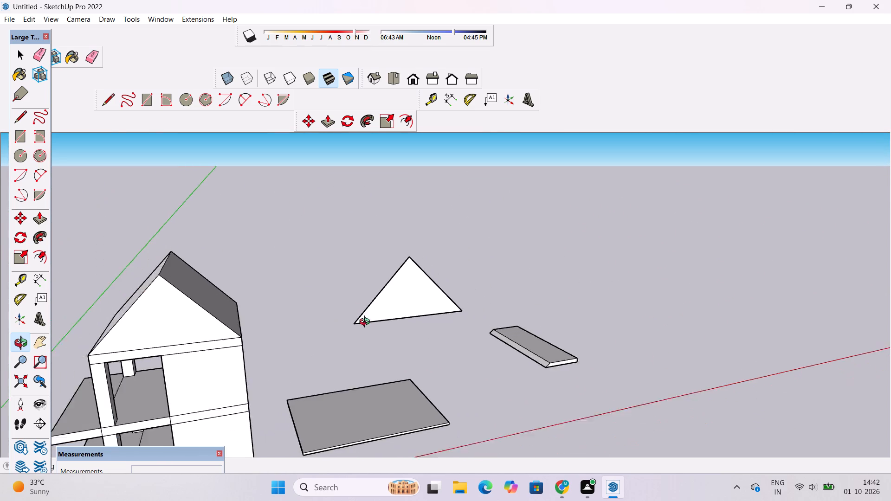
pyautogui.moveTo(367, 323); pyautogui.dragTo(354, 310)
pyautogui.scroll(3, 368, 317)
pyautogui.moveTo(368, 317); pyautogui.dragTo(347, 314)
pyautogui.press('space')
pyautogui.scroll(2, 453, 305)
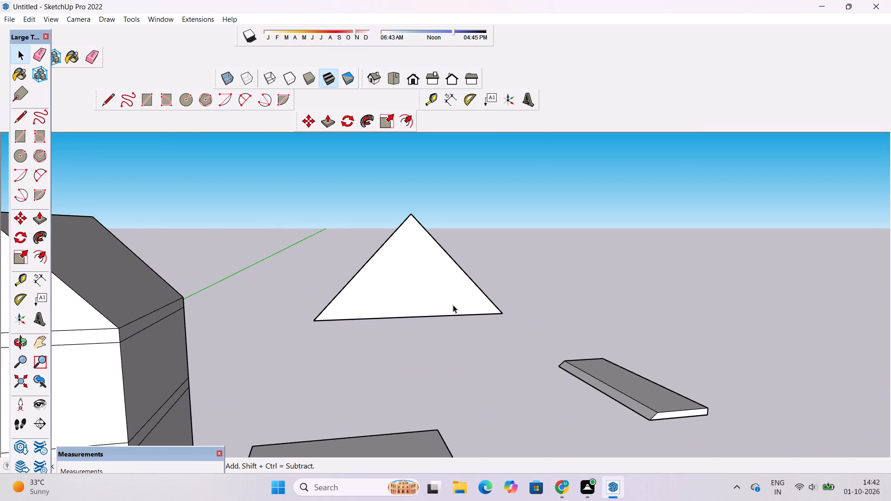
pyautogui.click(476, 315)
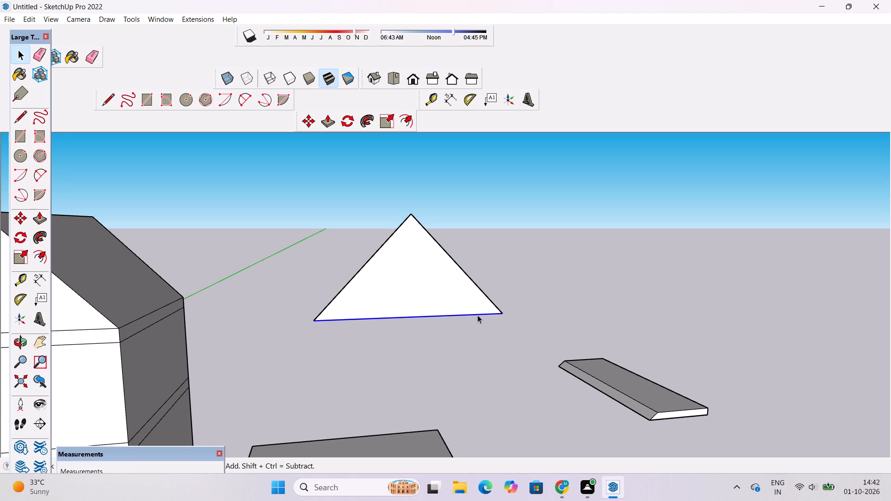
pyautogui.press('m')
pyautogui.press('l')
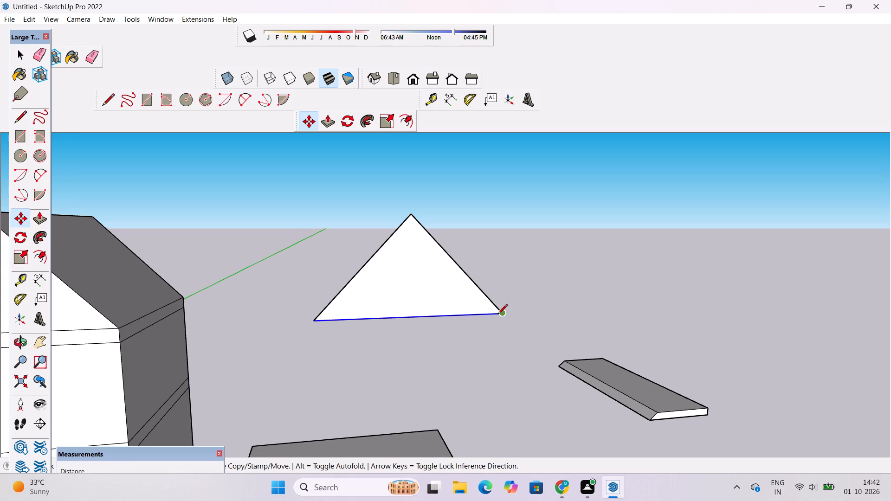
pyautogui.press('space')
pyautogui.press('m')
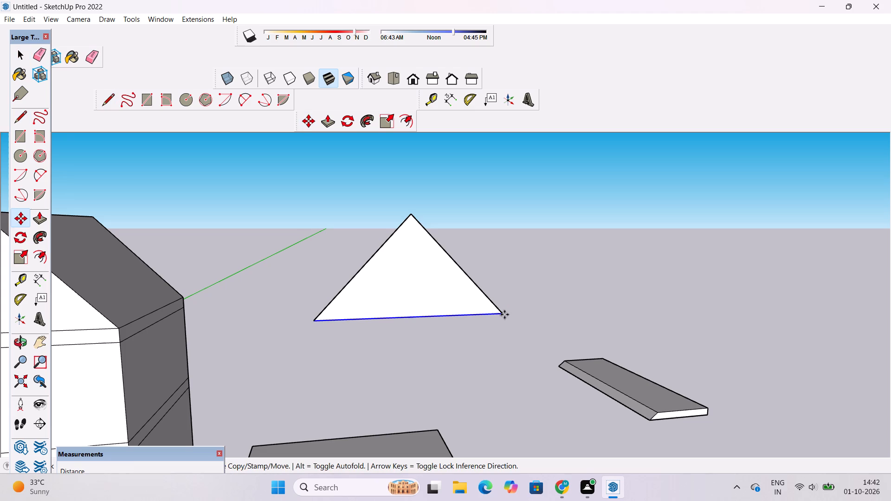
pyautogui.click(502, 315)
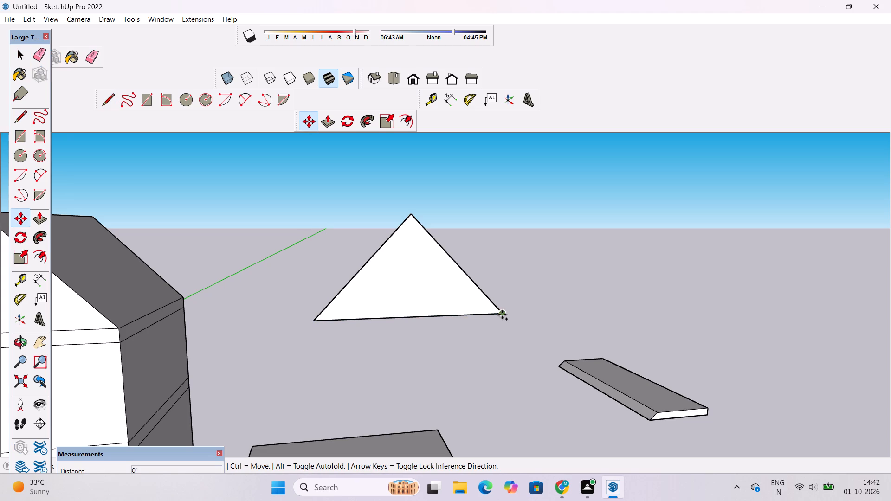
pyautogui.click(570, 315)
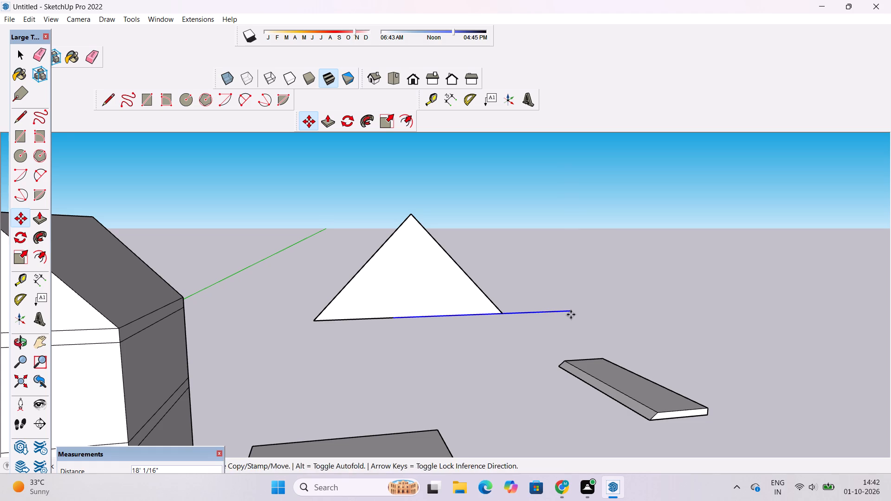
pyautogui.press('space')
# Draw a line about 9' from the triangle's base corner to the extension's midpoint, and connect that point to the apex.
pyautogui.scroll(-1, 482, 320)
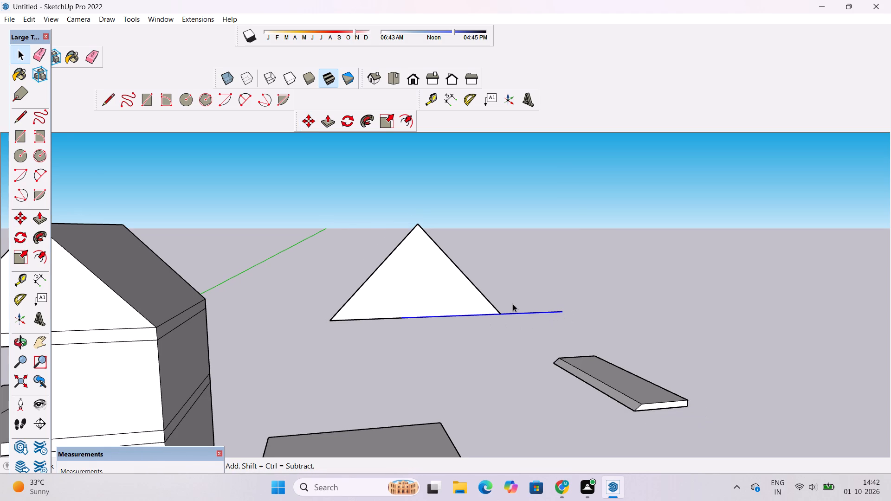
pyautogui.scroll(3, 513, 304)
pyautogui.press('l')
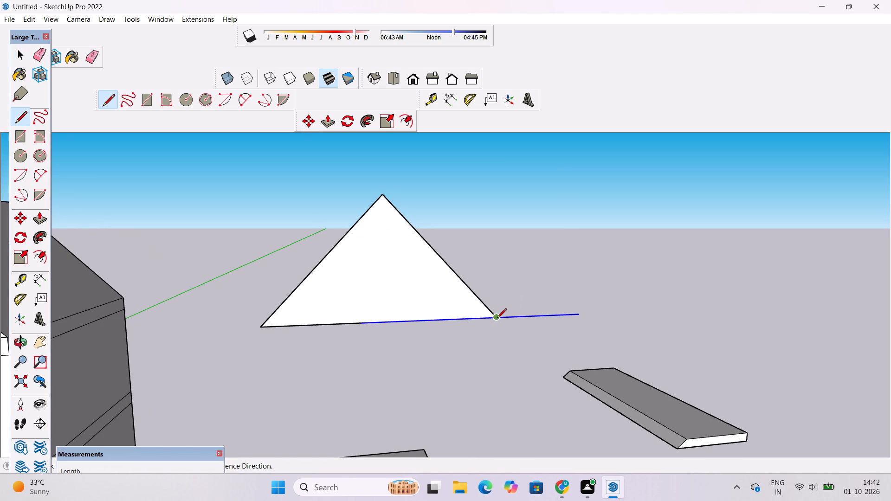
pyautogui.click(496, 319)
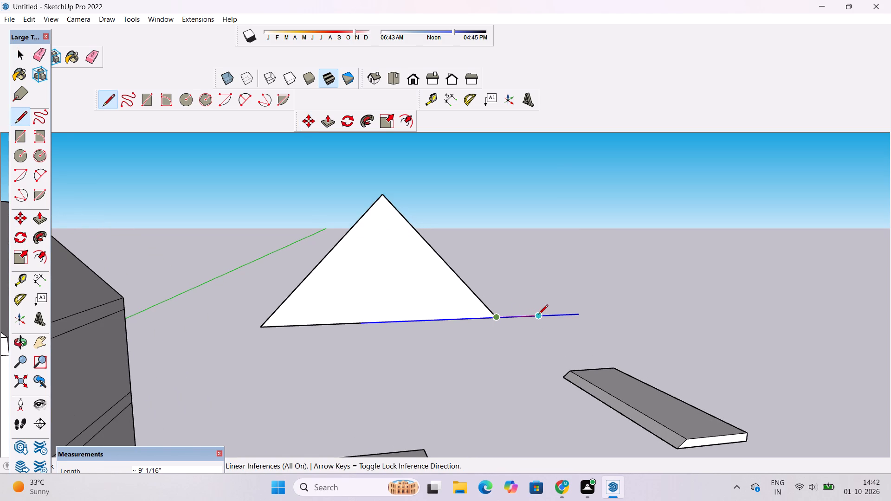
pyautogui.click(538, 315)
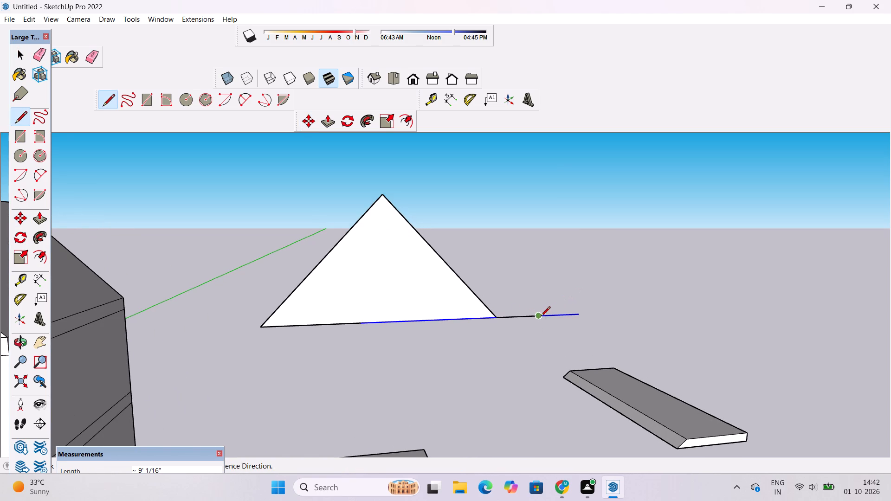
pyautogui.click(537, 318)
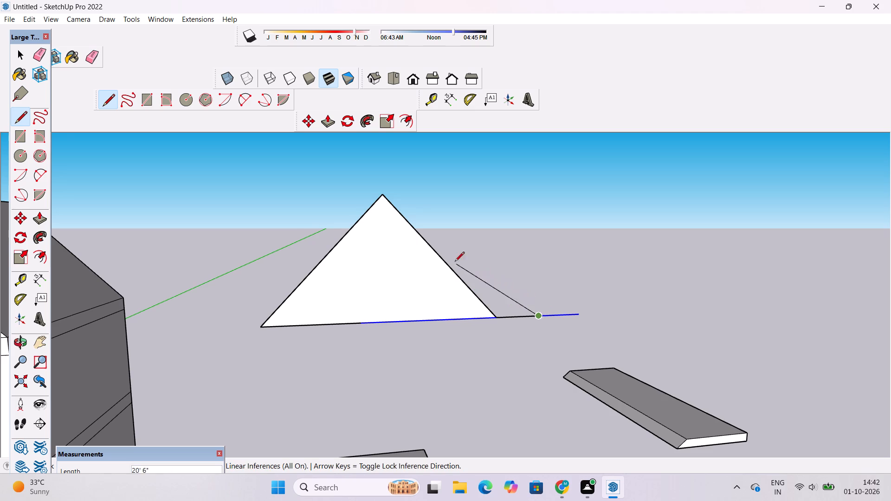
pyautogui.click(385, 195)
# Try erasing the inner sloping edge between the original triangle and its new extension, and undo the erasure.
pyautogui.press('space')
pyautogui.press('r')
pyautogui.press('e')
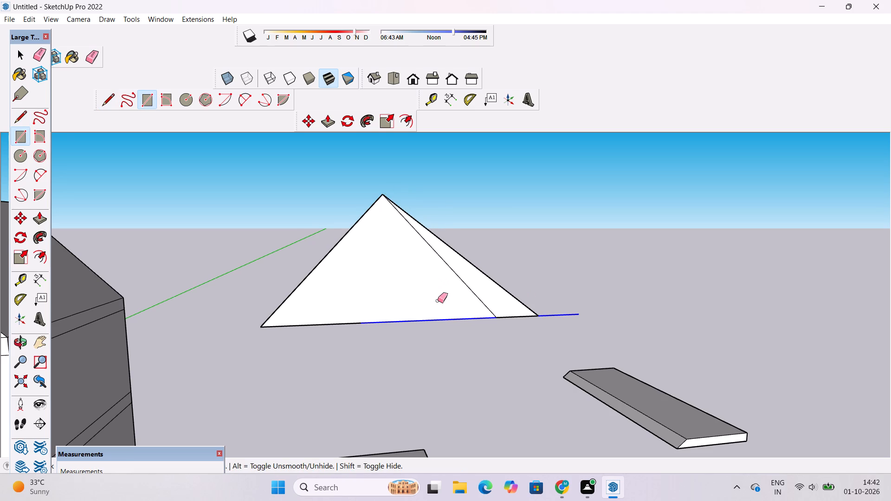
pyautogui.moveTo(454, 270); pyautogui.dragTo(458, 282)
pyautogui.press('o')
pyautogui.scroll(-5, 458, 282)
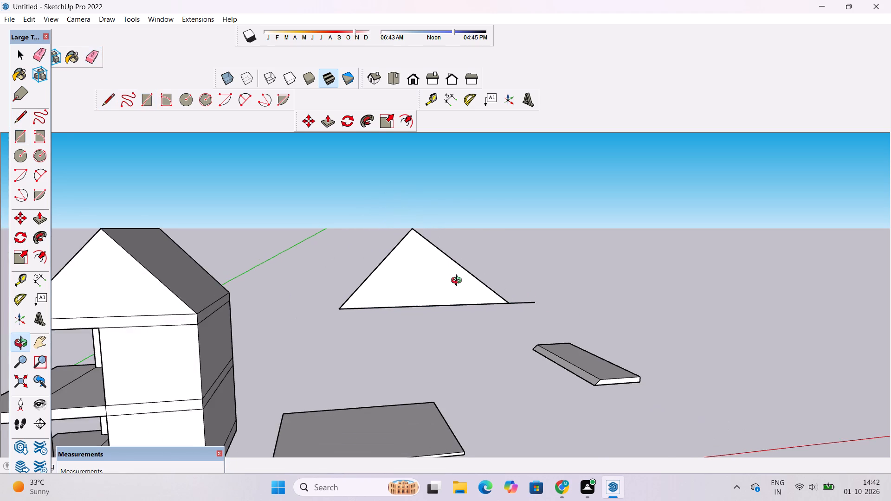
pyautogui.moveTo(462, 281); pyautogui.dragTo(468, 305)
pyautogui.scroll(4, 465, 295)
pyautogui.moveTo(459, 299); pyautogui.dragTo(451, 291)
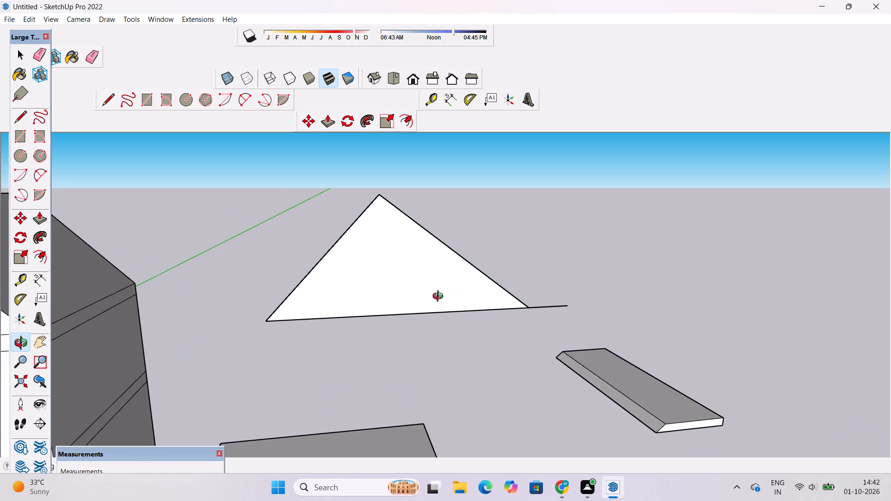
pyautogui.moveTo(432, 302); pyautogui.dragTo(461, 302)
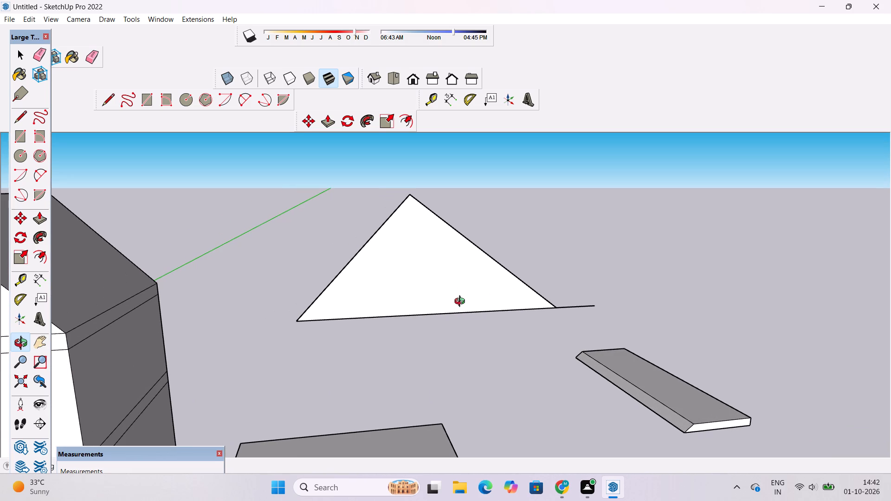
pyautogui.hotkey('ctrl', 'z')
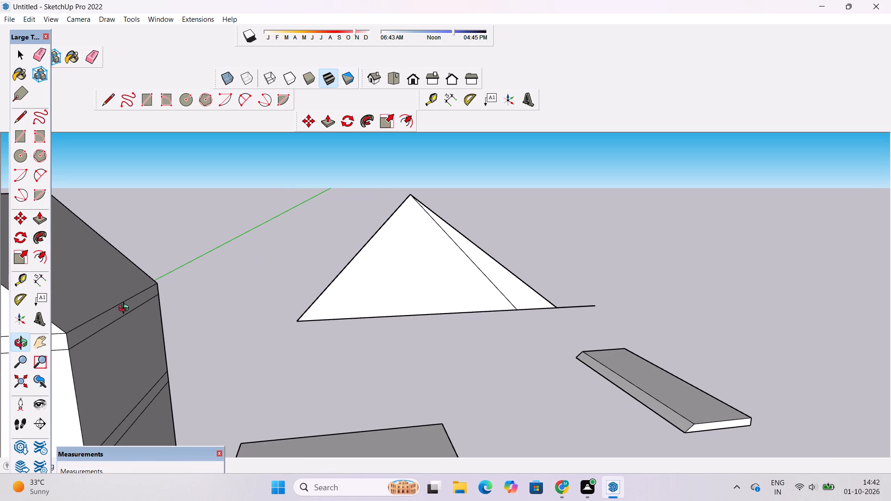
# Dimension the added base segment between the original triangle corner and the new outer corner.
pyautogui.click(45, 283)
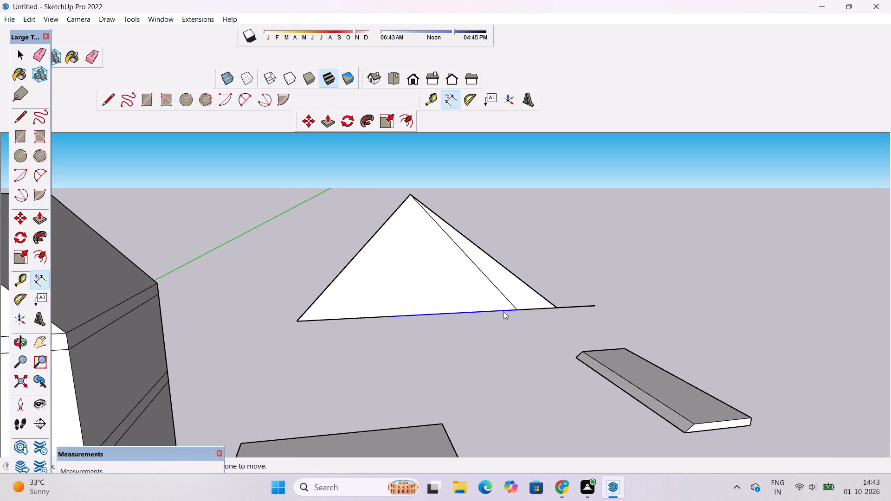
pyautogui.click(516, 310)
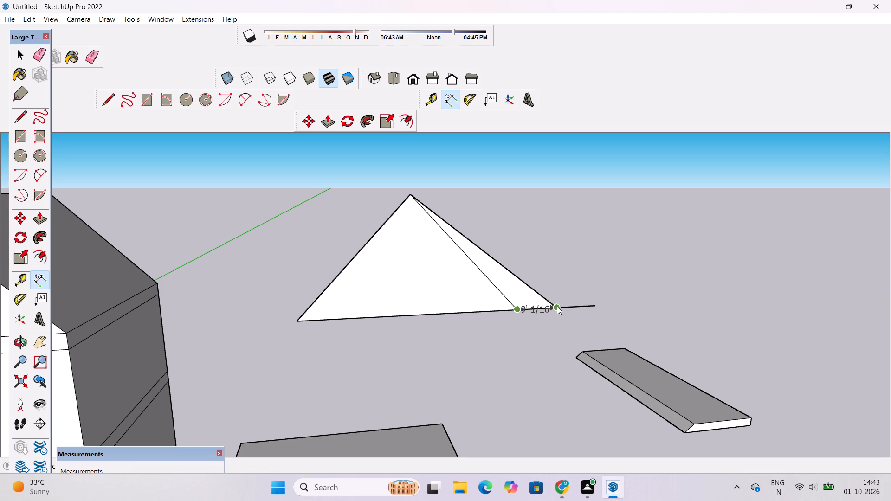
pyautogui.click(557, 306)
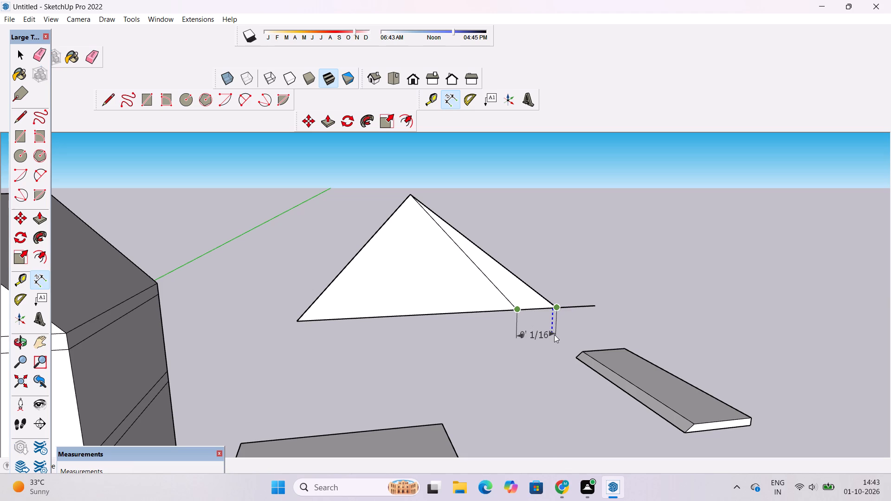
pyautogui.click(554, 334)
pyautogui.press('space')
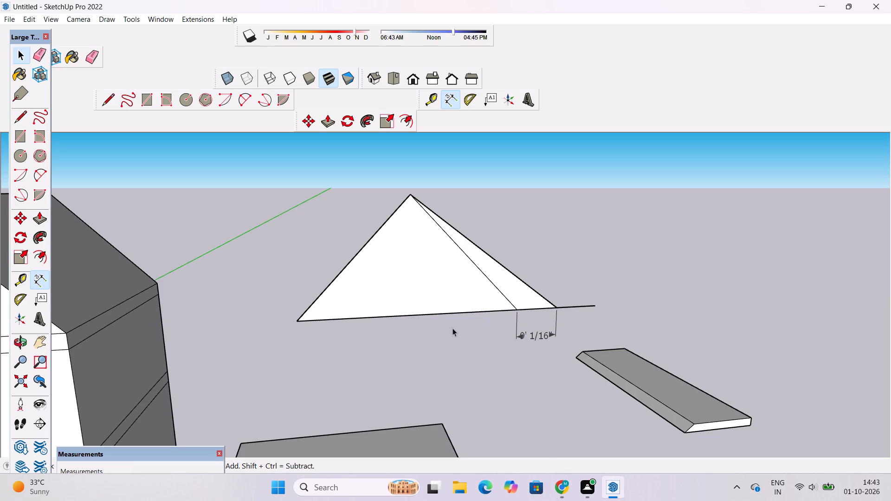
# Draw a 9' 1/16" line outward along the red axis from the base corner nearest the building, and connect its end to the apex.
pyautogui.press('l')
pyautogui.click(295, 322)
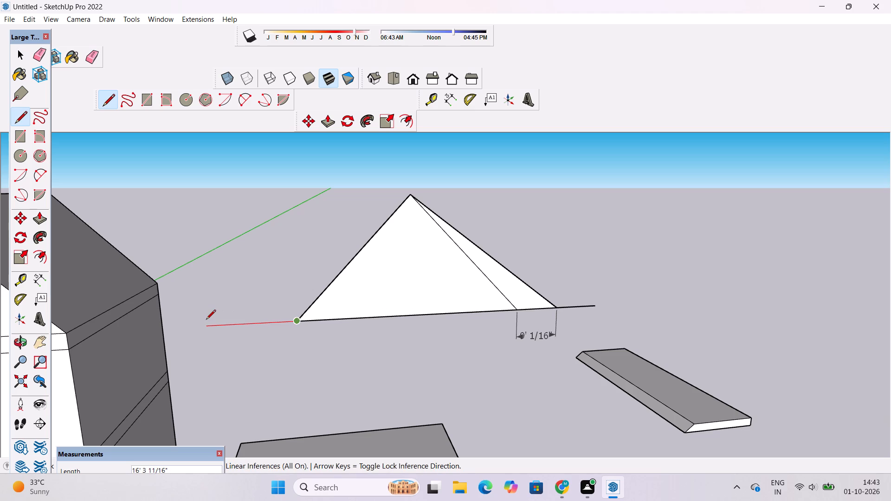
pyautogui.write("9'")
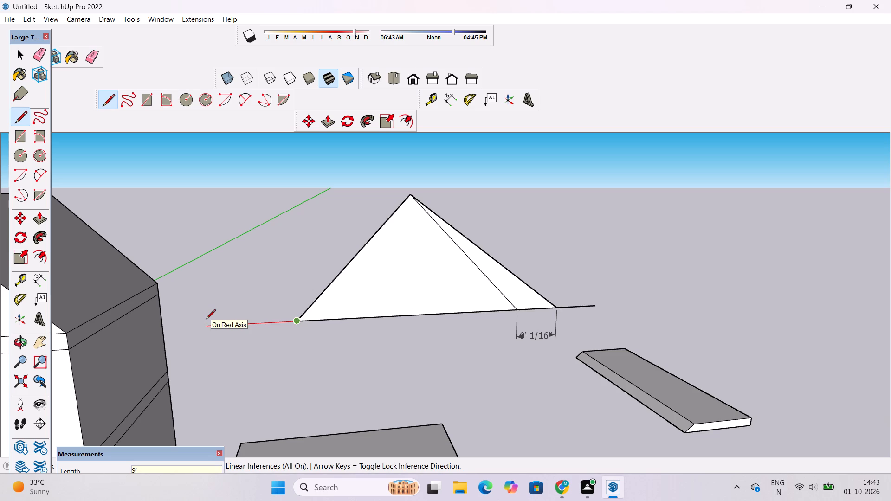
pyautogui.press('space')
pyautogui.press('1')
pyautogui.press('/')
pyautogui.write('16')
pyautogui.hotkey('shift', '"')
pyautogui.press('Return')
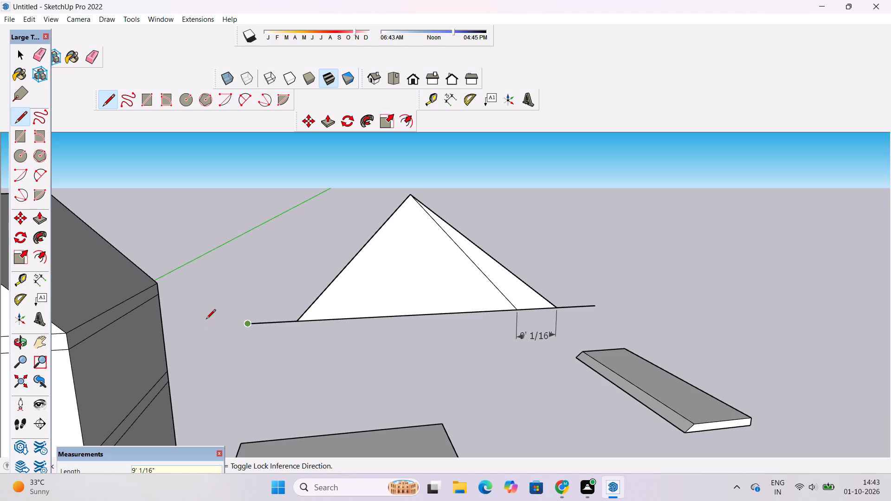
pyautogui.click(412, 194)
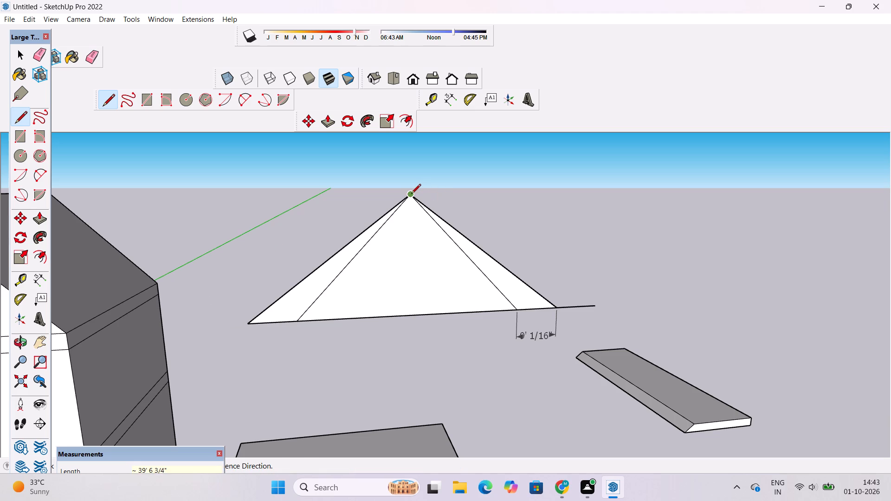
# Erase both inner sloping edges, the leftover base line and the dimension, leaving one widened triangle.
pyautogui.press('space')
pyautogui.press('e')
pyautogui.click(351, 262)
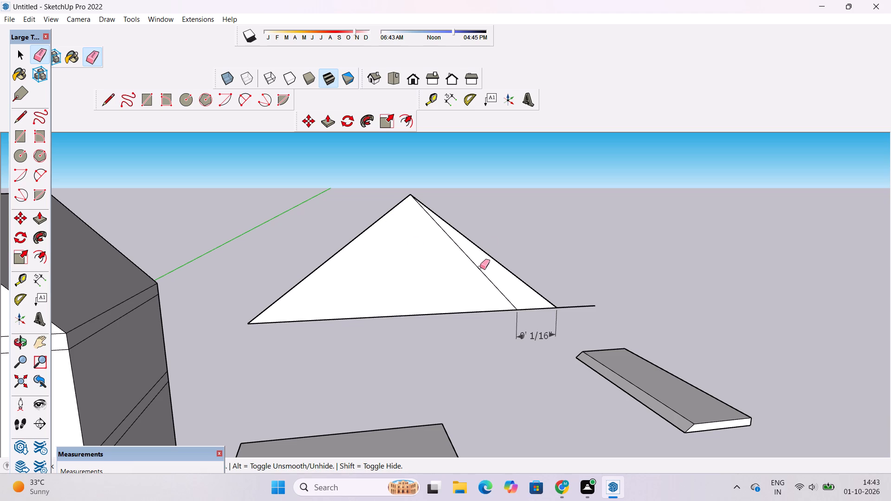
pyautogui.moveTo(480, 267); pyautogui.dragTo(482, 273)
pyautogui.scroll(-6, 478, 245)
pyautogui.scroll(5, 506, 308)
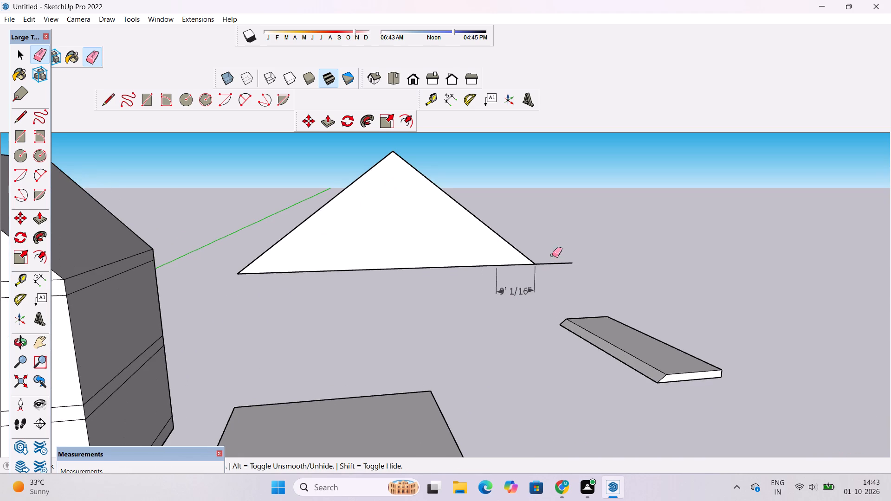
pyautogui.moveTo(553, 257); pyautogui.dragTo(555, 265)
pyautogui.moveTo(553, 268); pyautogui.dragTo(529, 278)
# Offset the widened triangle's outline inward by about 1' 3 1/2".
pyautogui.press('o')
pyautogui.scroll(-9, 517, 265)
pyautogui.moveTo(483, 263); pyautogui.dragTo(484, 277)
pyautogui.scroll(5, 471, 255)
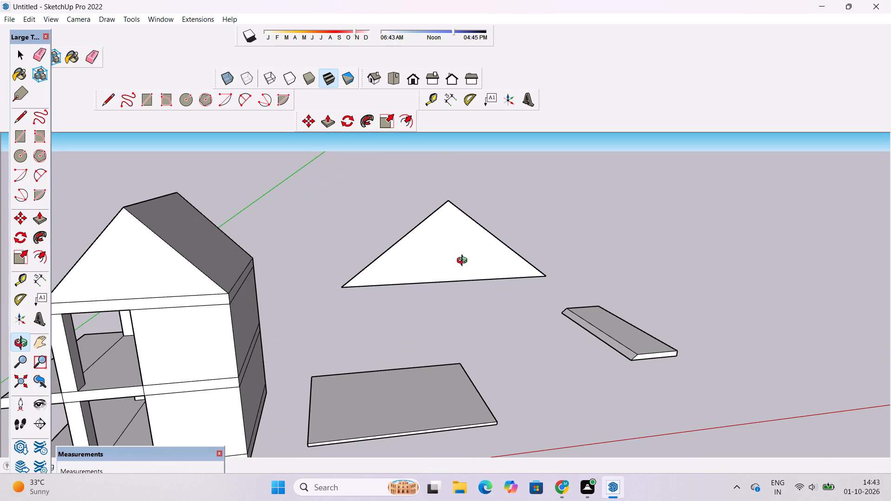
pyautogui.keyDown('shift'); pyautogui.moveTo(452, 269); pyautogui.dragTo(458, 290); pyautogui.keyUp('shift')
pyautogui.moveTo(435, 295); pyautogui.dragTo(458, 297)
pyautogui.scroll(3, 455, 289)
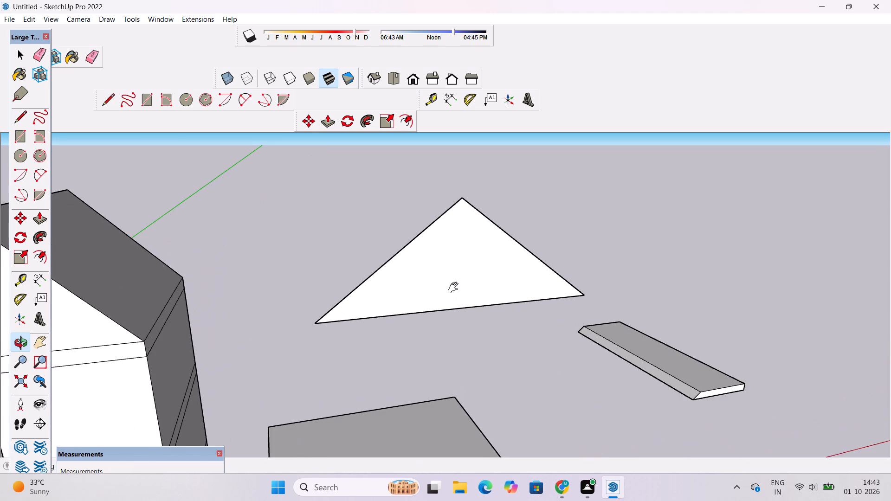
pyautogui.keyDown('shift'); pyautogui.moveTo(453, 284); pyautogui.dragTo(445, 295); pyautogui.keyUp('shift')
pyautogui.keyDown('shift'); pyautogui.moveTo(442, 278); pyautogui.dragTo(437, 284); pyautogui.keyUp('shift')
pyautogui.scroll(-1, 435, 280)
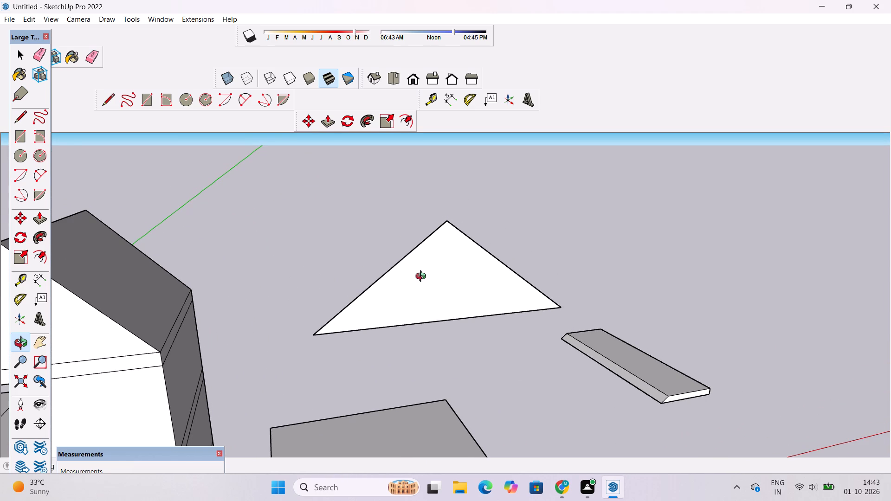
pyautogui.press('o')
pyautogui.press('f')
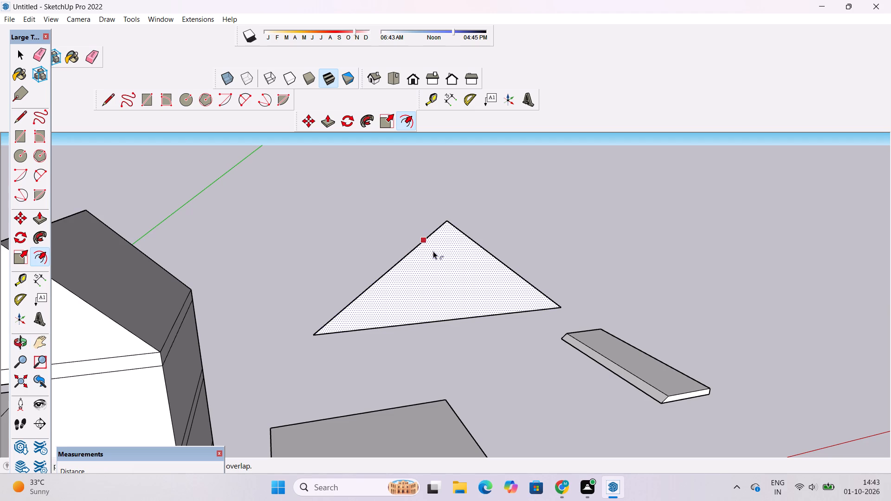
pyautogui.click(430, 239)
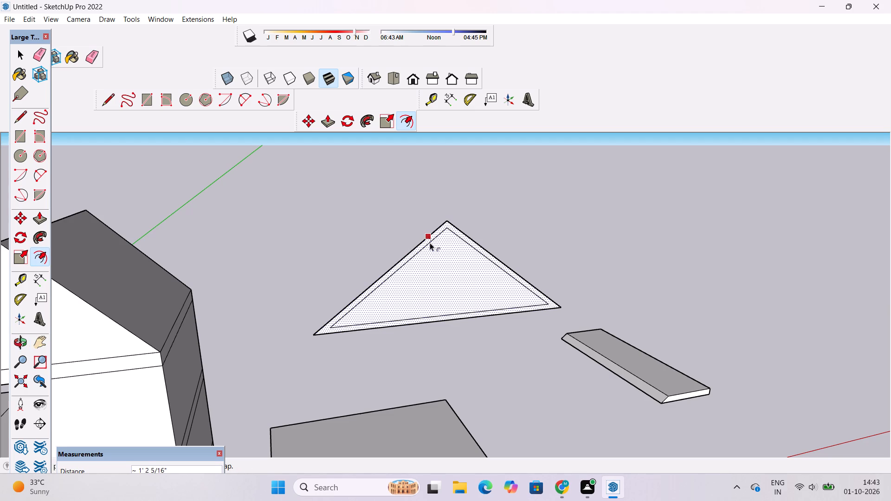
pyautogui.click(430, 243)
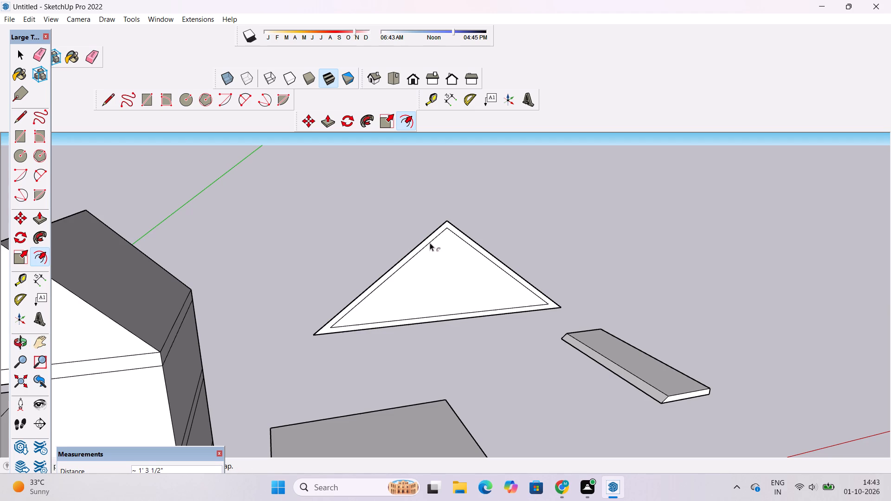
# Delete the triangle's inner face, leaving only the border strip.
pyautogui.press('space')
pyautogui.click(439, 272)
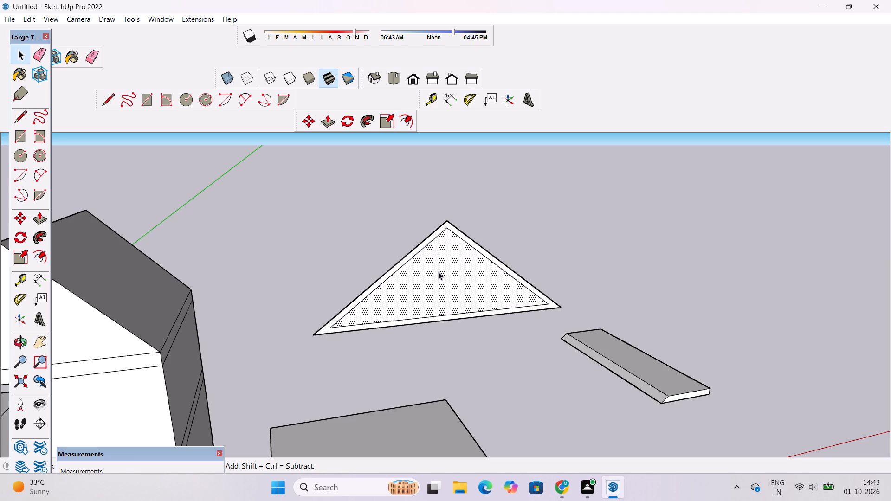
pyautogui.press('Delete')
# Draw short lines continuing the inner slopes from both inner base corners to the outer base edge.
pyautogui.scroll(5, 317, 349)
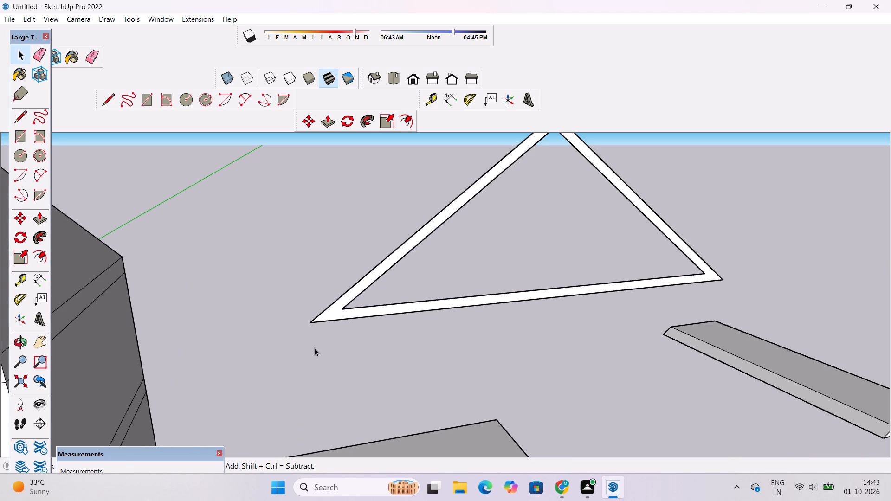
pyautogui.press('l')
pyautogui.scroll(4, 312, 334)
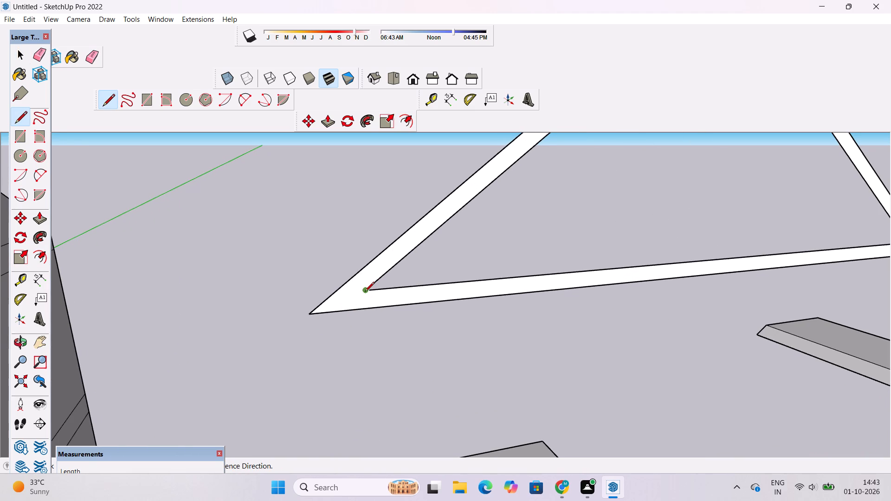
pyautogui.click(365, 292)
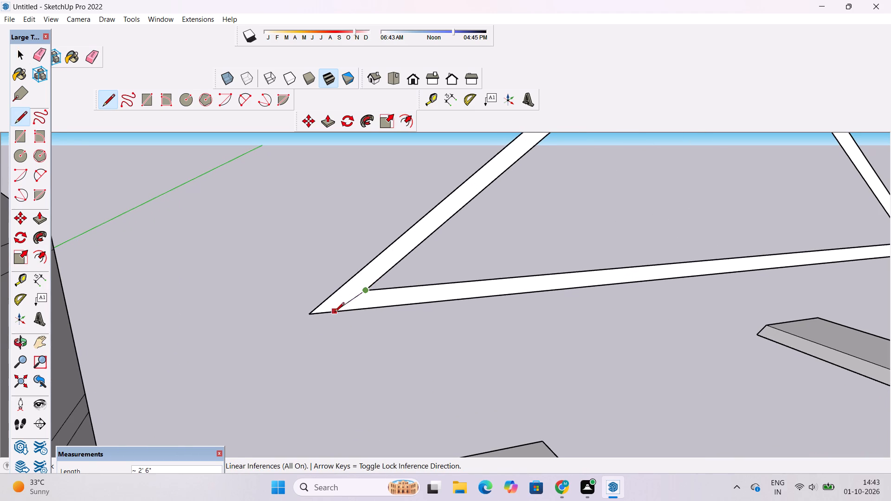
pyautogui.click(342, 312)
pyautogui.scroll(-9, 267, 309)
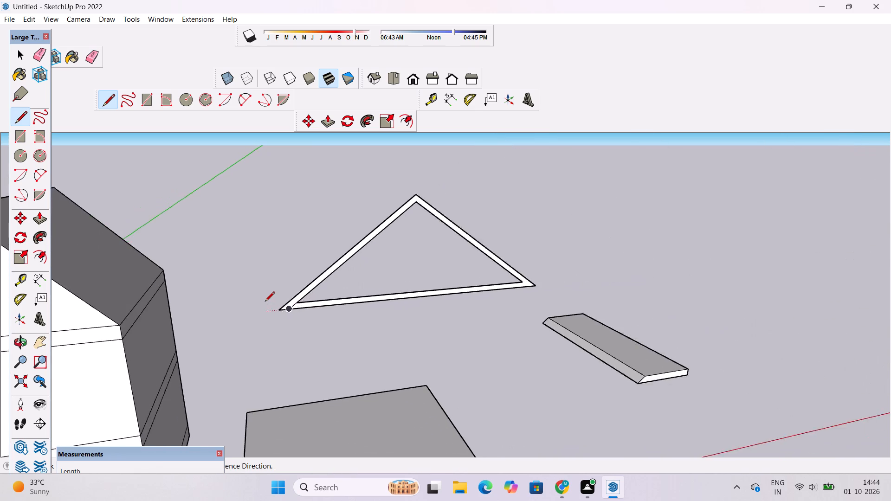
pyautogui.scroll(-4, 265, 302)
pyautogui.scroll(14, 469, 283)
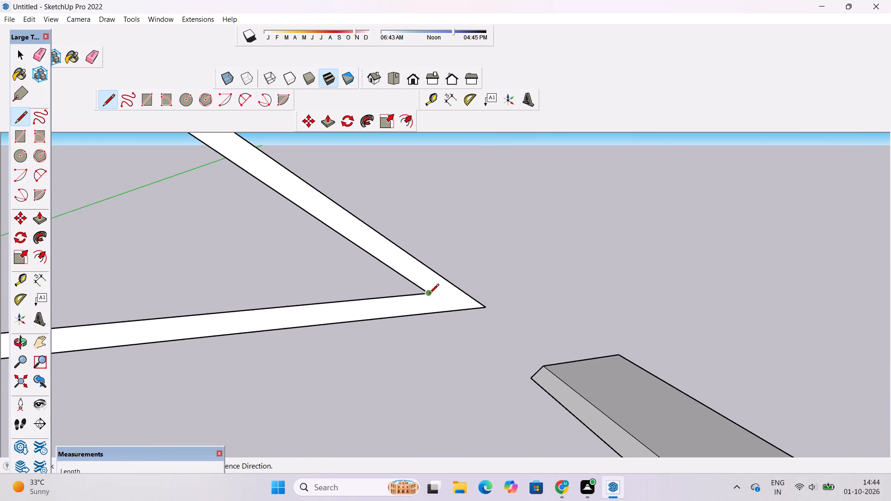
pyautogui.click(429, 294)
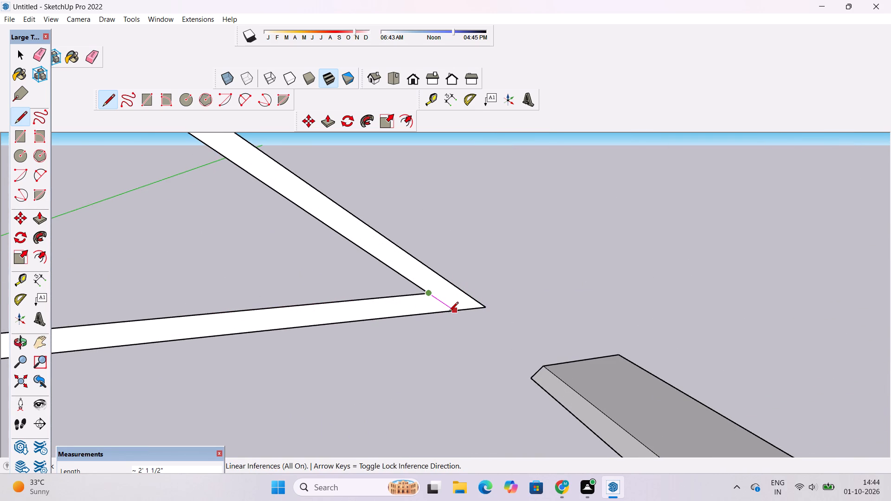
pyautogui.click(449, 312)
pyautogui.press('space')
# Erase the inner and outer base edges between the two short lines, leaving an open inverted-V roof profile.
pyautogui.scroll(-6, 648, 285)
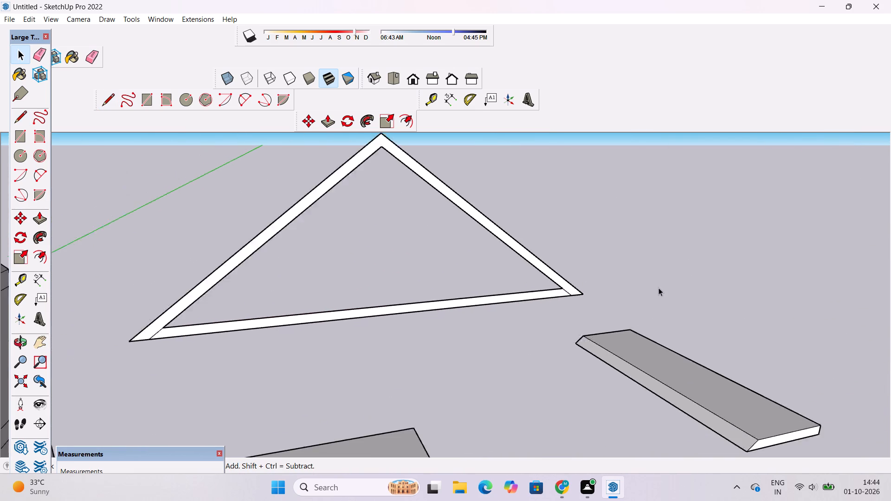
pyautogui.scroll(-6, 659, 288)
pyautogui.press('e')
pyautogui.scroll(4, 476, 285)
pyautogui.moveTo(435, 285); pyautogui.dragTo(425, 318)
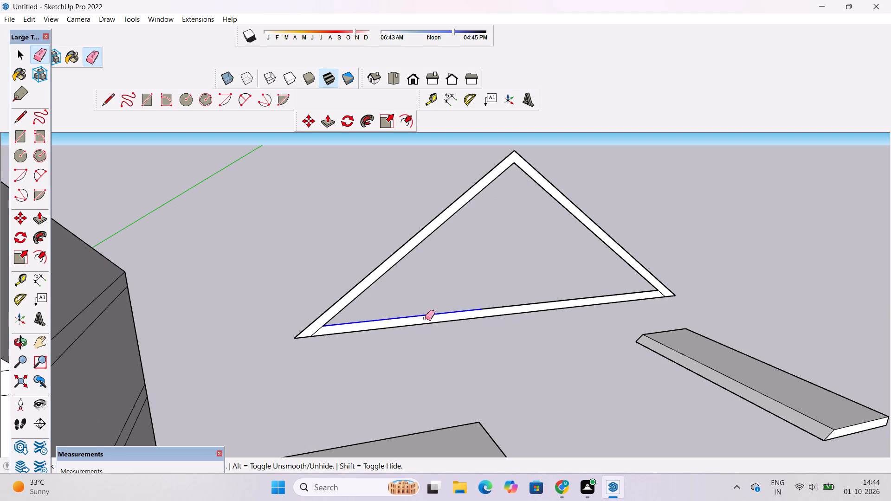
pyautogui.moveTo(425, 318); pyautogui.dragTo(425, 320)
pyautogui.moveTo(423, 316); pyautogui.dragTo(421, 335)
pyautogui.moveTo(557, 283); pyautogui.dragTo(521, 331)
pyautogui.scroll(-3, 518, 303)
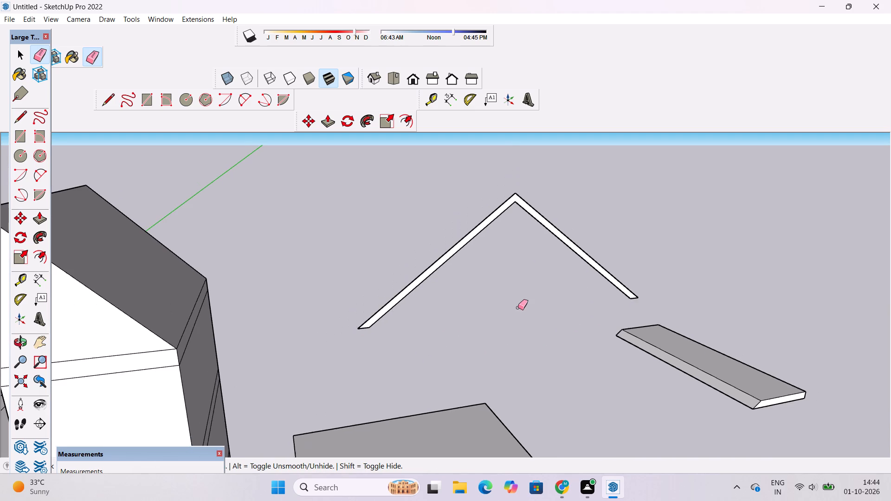
# Measure the length of the eave edge on the building's existing roof with the Dimension tool.
pyautogui.press('o')
pyautogui.scroll(-4, 517, 306)
pyautogui.moveTo(478, 300); pyautogui.dragTo(494, 346)
pyautogui.moveTo(408, 346); pyautogui.dragTo(554, 326)
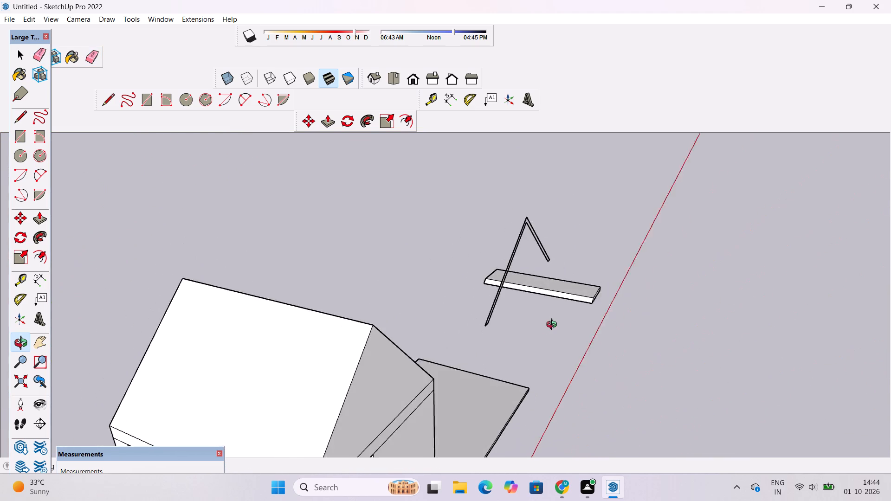
pyautogui.moveTo(554, 326); pyautogui.dragTo(557, 321)
pyautogui.scroll(-4, 558, 305)
pyautogui.moveTo(514, 325); pyautogui.dragTo(523, 271)
pyautogui.scroll(3, 455, 297)
pyautogui.moveTo(454, 311); pyautogui.dragTo(470, 286)
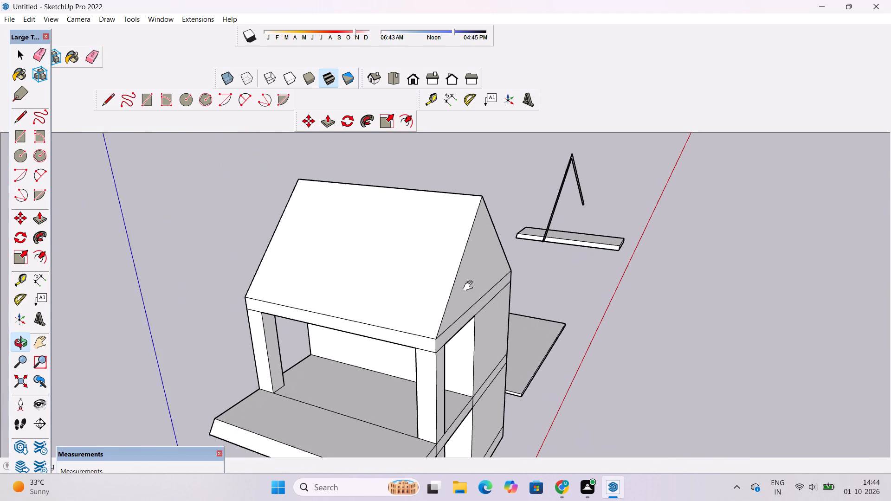
pyautogui.moveTo(470, 286); pyautogui.dragTo(471, 285)
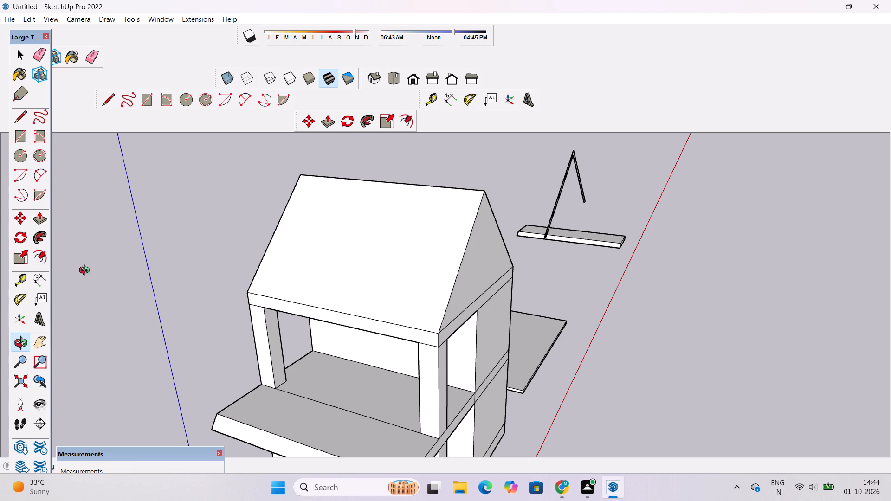
pyautogui.click(44, 283)
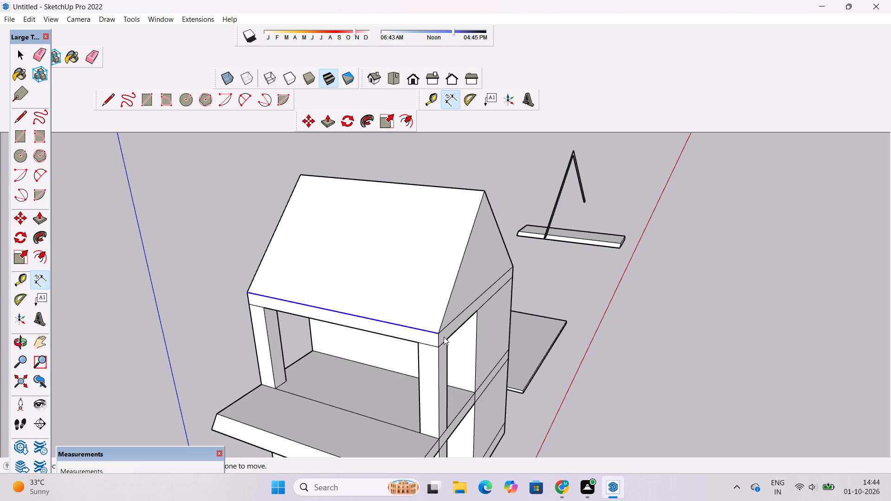
pyautogui.click(437, 332)
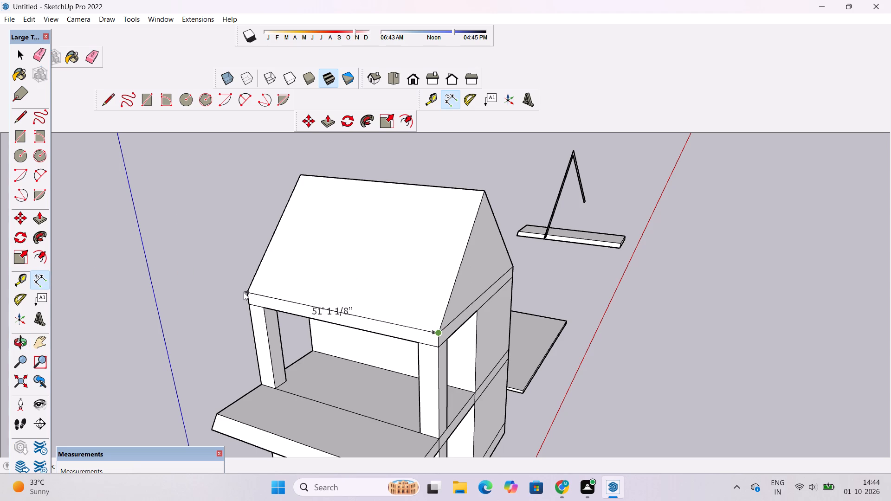
pyautogui.press('space')
# Extrude the inverted-V roof profile 51' with Push/Pull, away from the loose narrow slab.
pyautogui.scroll(-5, 208, 301)
pyautogui.press('o')
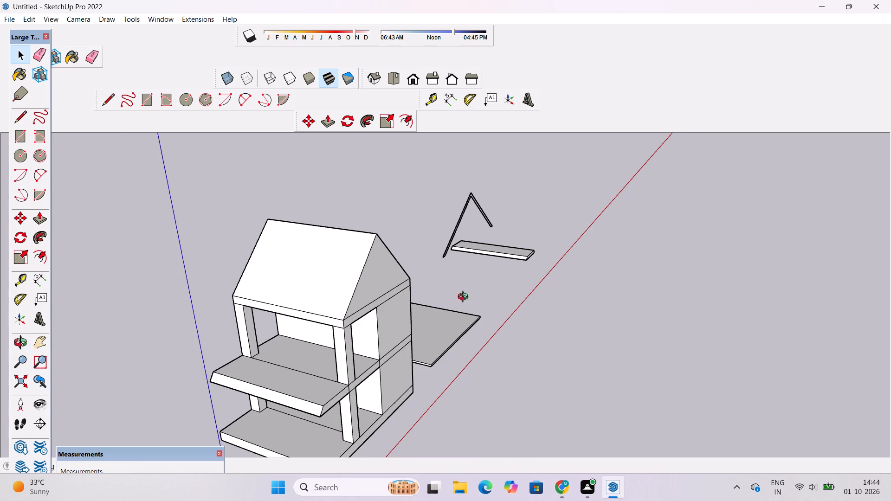
pyautogui.keyDown('shift'); pyautogui.moveTo(509, 276); pyautogui.dragTo(504, 358); pyautogui.keyUp('shift')
pyautogui.scroll(4, 482, 321)
pyautogui.moveTo(465, 316); pyautogui.dragTo(450, 308)
pyautogui.keyDown('shift'); pyautogui.moveTo(444, 305); pyautogui.dragTo(443, 315); pyautogui.keyUp('shift')
pyautogui.moveTo(436, 305); pyautogui.dragTo(425, 290)
pyautogui.press('p')
pyautogui.scroll(-4, 413, 299)
pyautogui.scroll(4, 403, 304)
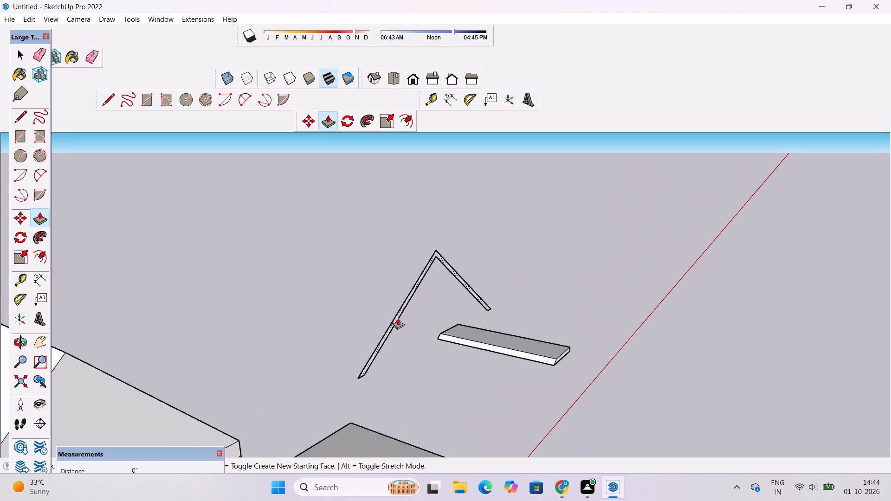
pyautogui.click(398, 318)
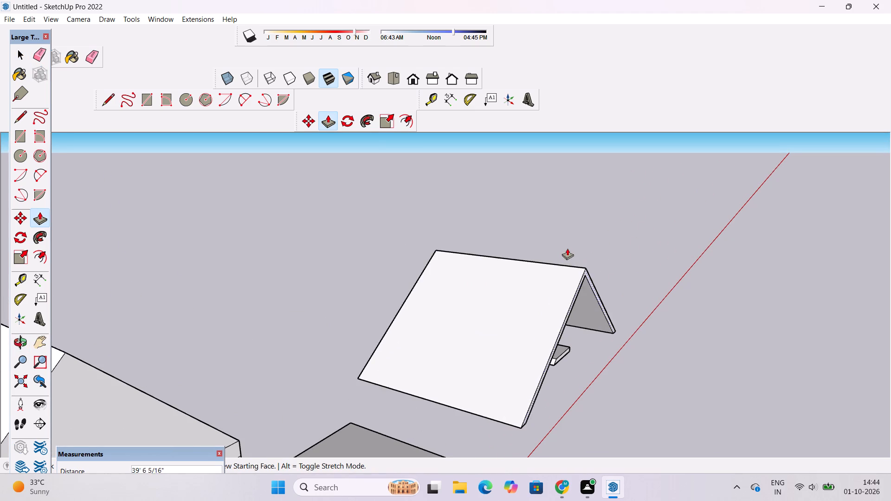
pyautogui.scroll(-3, 586, 251)
pyautogui.scroll(1, 420, 219)
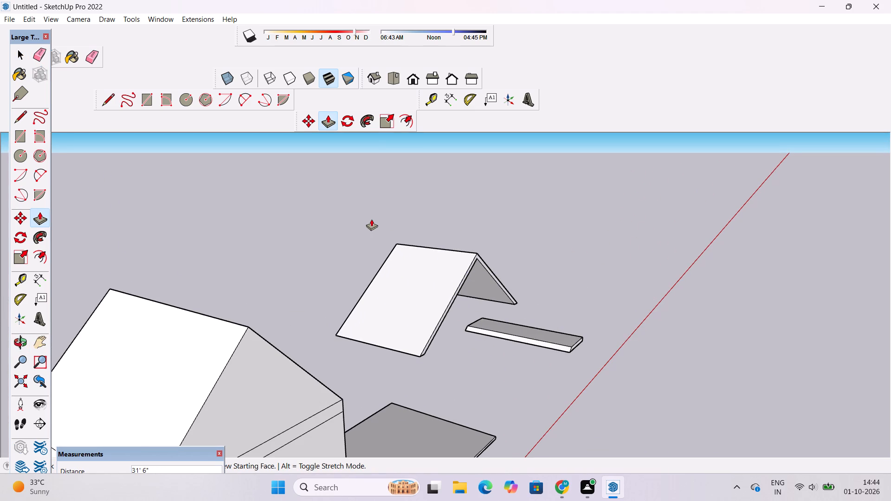
pyautogui.write("51'")
pyautogui.press('Return')
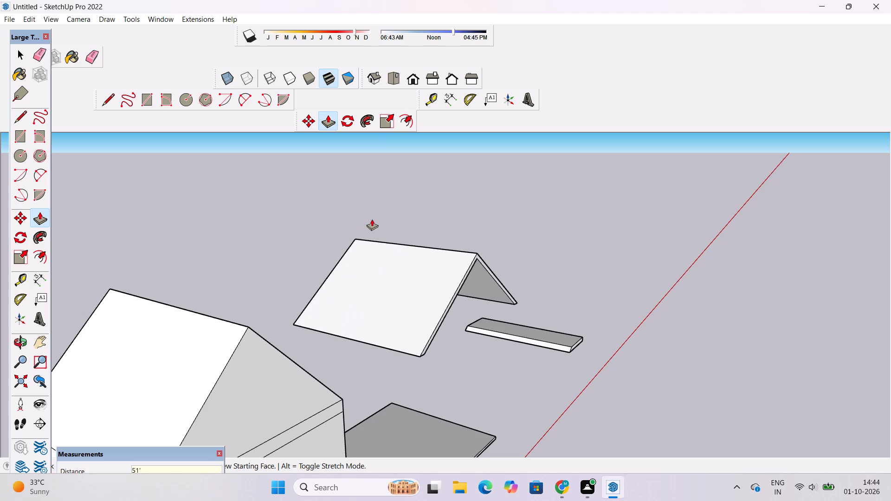
# Select the whole extruded roof shell and make it a group.
pyautogui.press('o')
pyautogui.scroll(-5, 377, 226)
pyautogui.press('space')
pyautogui.tripleClick(417, 268)
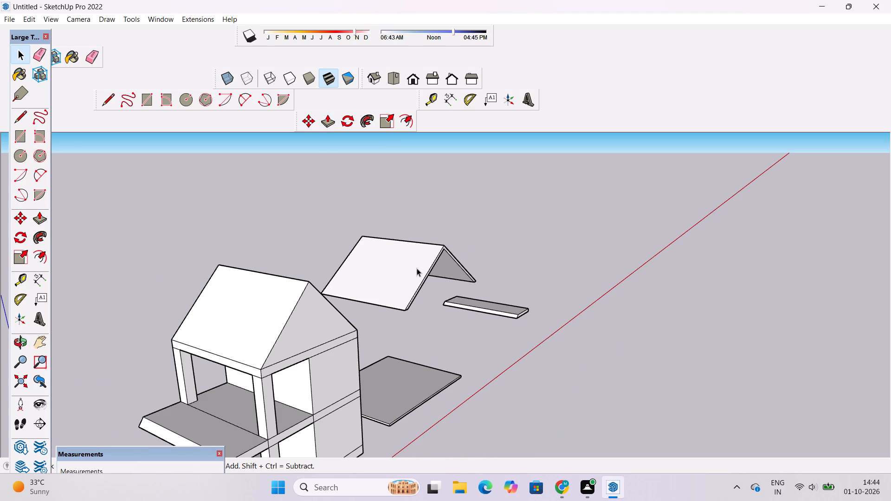
pyautogui.rightClick(417, 268)
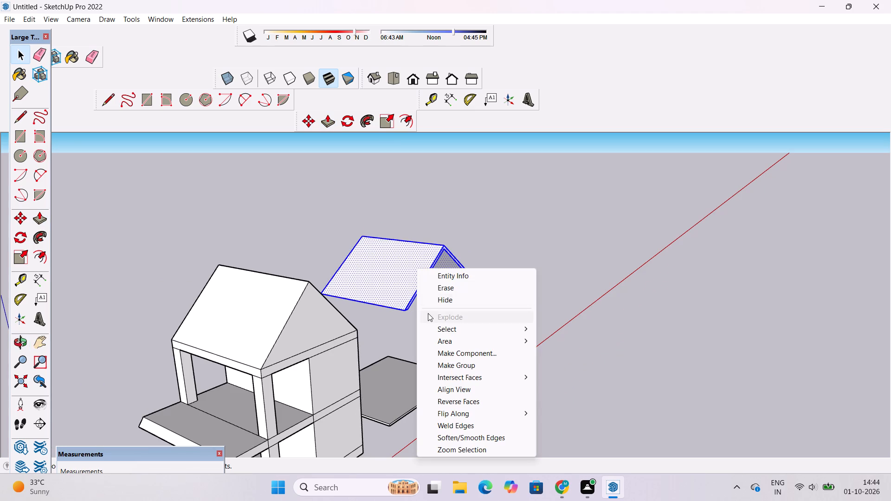
pyautogui.click(443, 370)
# Erase the building's old solid gabled roof, including its gable faces, sloping edges and ridge, leaving the flat top slab.
pyautogui.scroll(-5, 685, 276)
pyautogui.press('space')
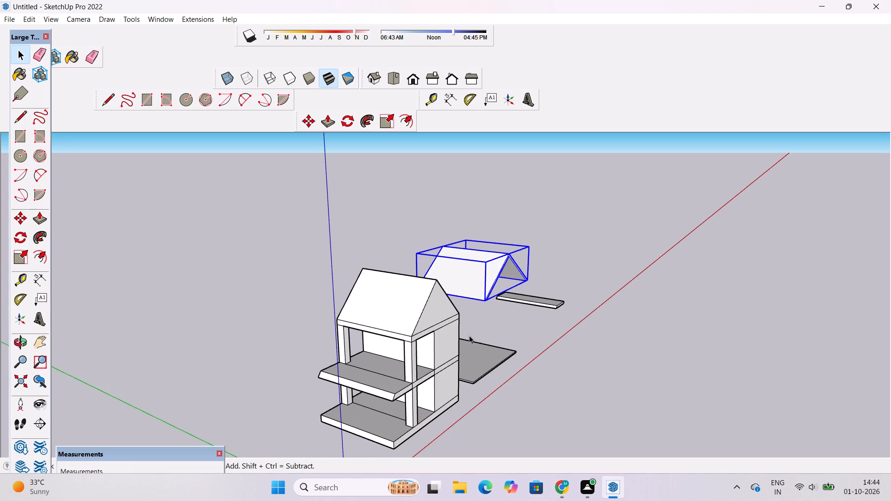
pyautogui.scroll(7, 431, 298)
pyautogui.click(426, 299)
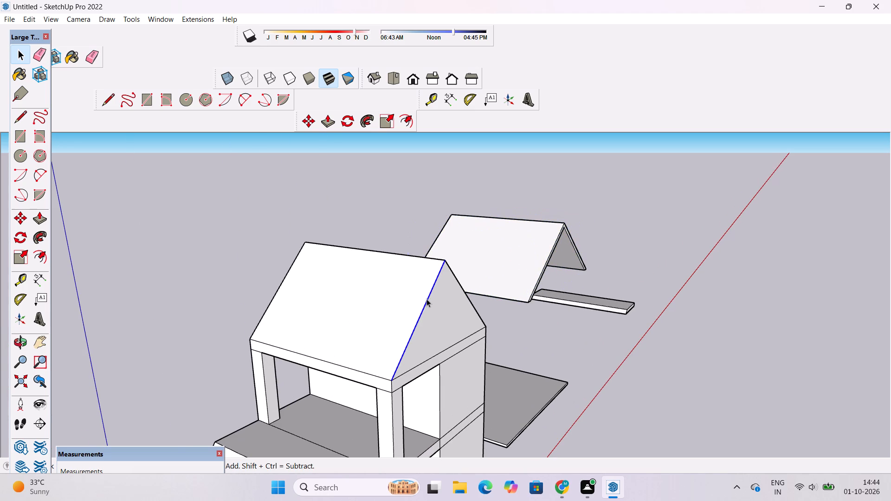
pyautogui.click(427, 311)
pyautogui.press('Delete')
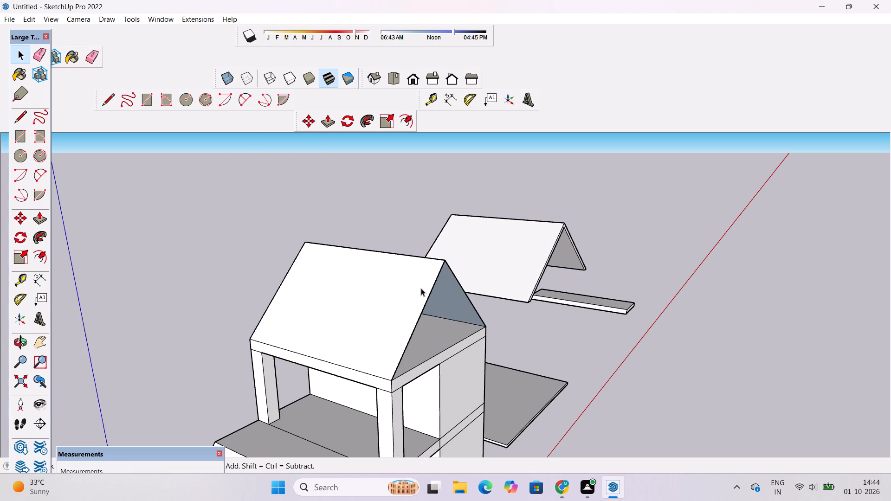
pyautogui.press('w')
pyautogui.press('e')
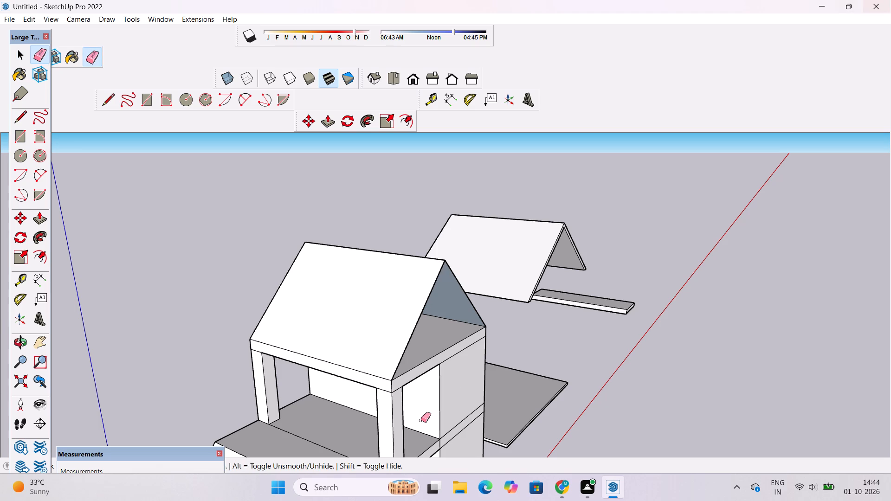
pyautogui.click(435, 283)
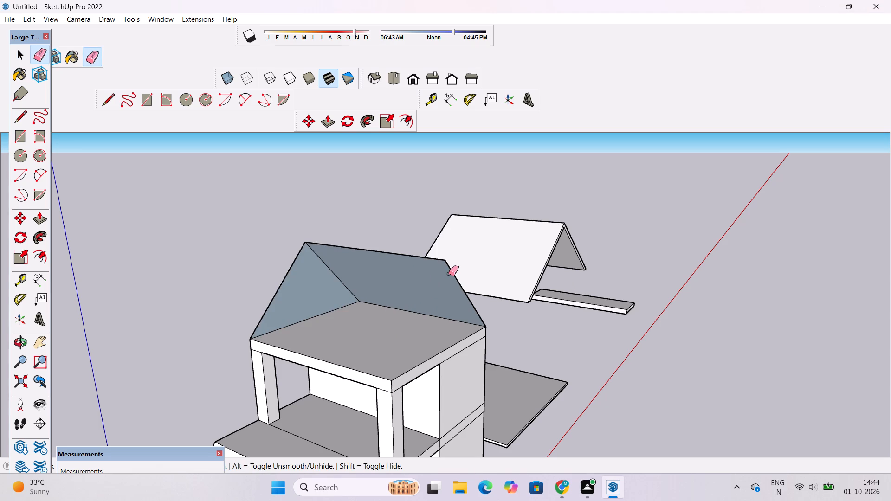
pyautogui.click(451, 270)
pyautogui.moveTo(396, 247); pyautogui.dragTo(394, 253)
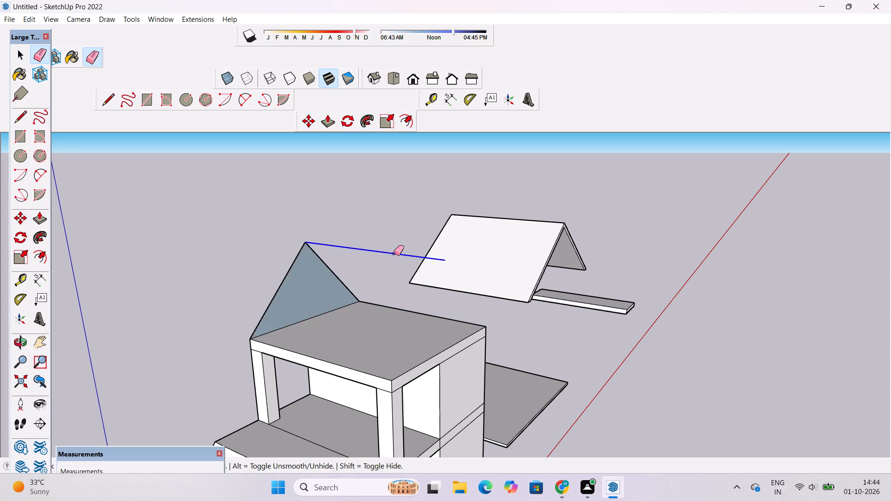
pyautogui.moveTo(394, 253); pyautogui.dragTo(394, 257)
pyautogui.moveTo(315, 237); pyautogui.dragTo(299, 264)
pyautogui.click(300, 253)
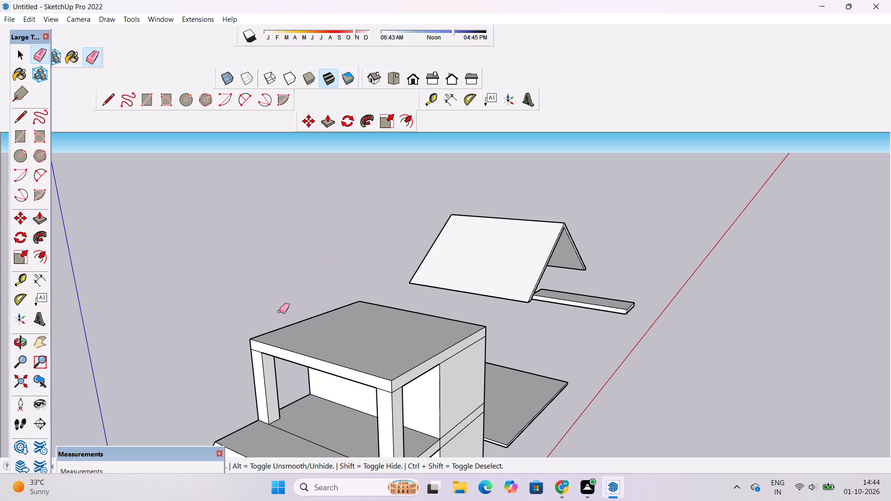
pyautogui.press('space')
# Examine the flat-topped building and the loose roof shell group from several sides, including a low front view.
pyautogui.scroll(-4, 607, 382)
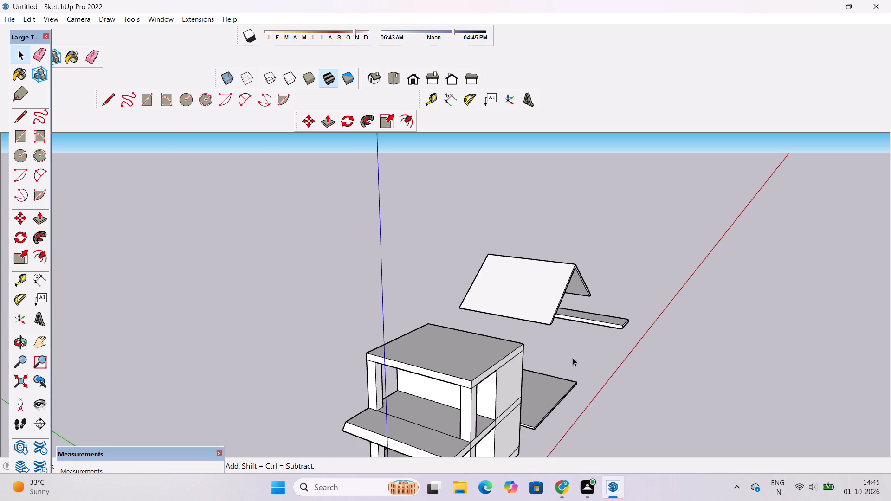
pyautogui.press('o')
pyautogui.scroll(-6, 529, 452)
pyautogui.moveTo(672, 479); pyautogui.dragTo(618, 442)
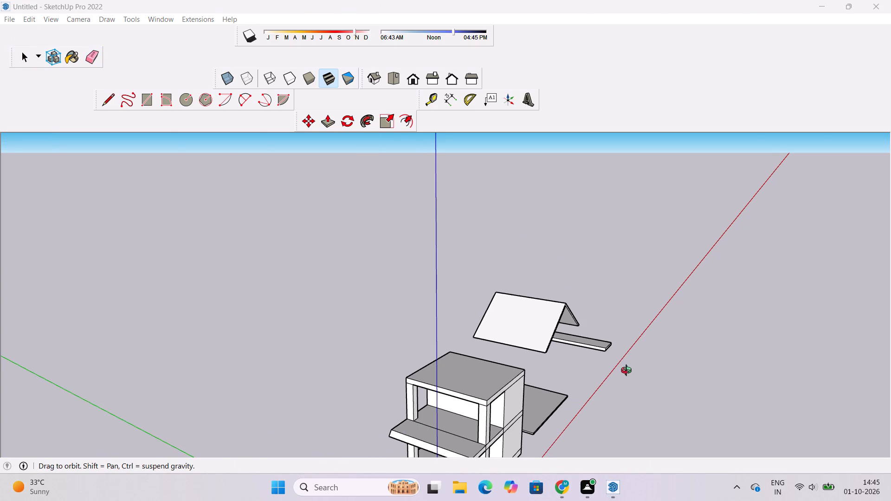
pyautogui.moveTo(643, 379); pyautogui.dragTo(594, 379)
pyautogui.scroll(-5, 593, 378)
pyautogui.moveTo(594, 424); pyautogui.dragTo(583, 392)
pyautogui.keyDown('shift'); pyautogui.scroll(6, 581, 393); pyautogui.keyUp('shift')
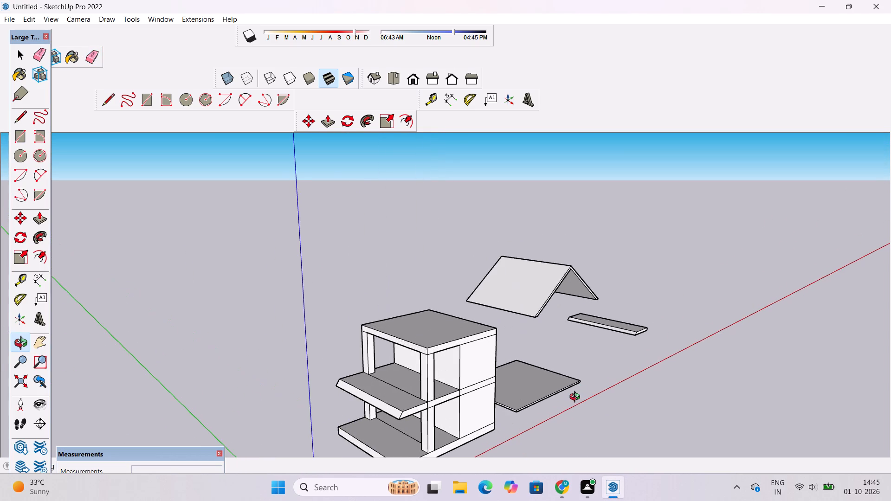
pyautogui.scroll(-1, 576, 399)
pyautogui.moveTo(644, 366); pyautogui.dragTo(551, 387)
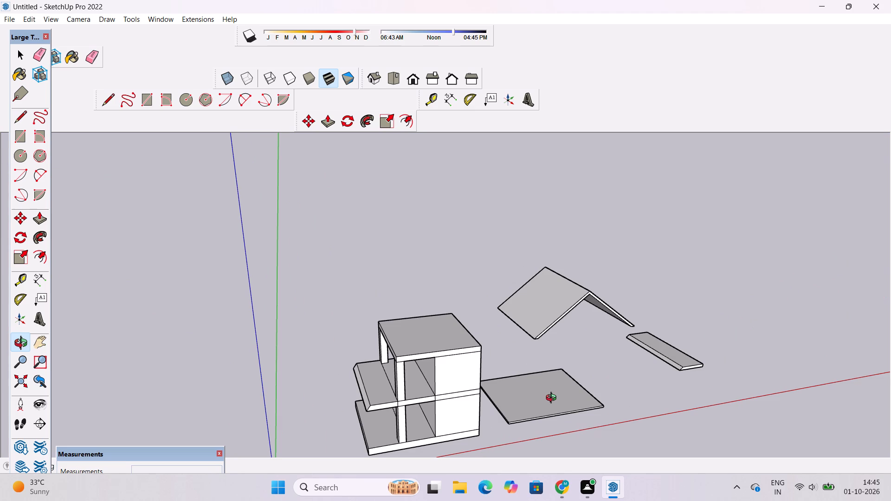
pyautogui.scroll(-3, 556, 395)
pyautogui.moveTo(617, 421); pyautogui.dragTo(551, 405)
pyautogui.scroll(-6, 471, 398)
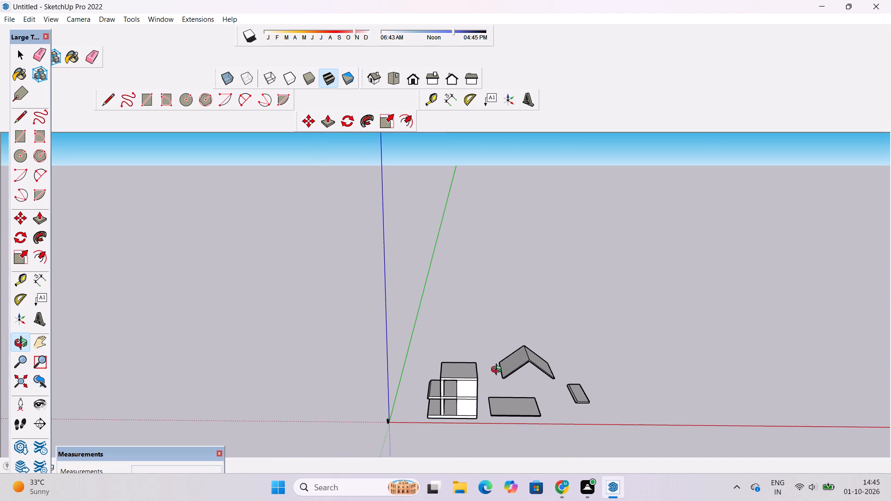
pyautogui.scroll(-1, 497, 369)
pyautogui.moveTo(509, 365); pyautogui.dragTo(510, 365)
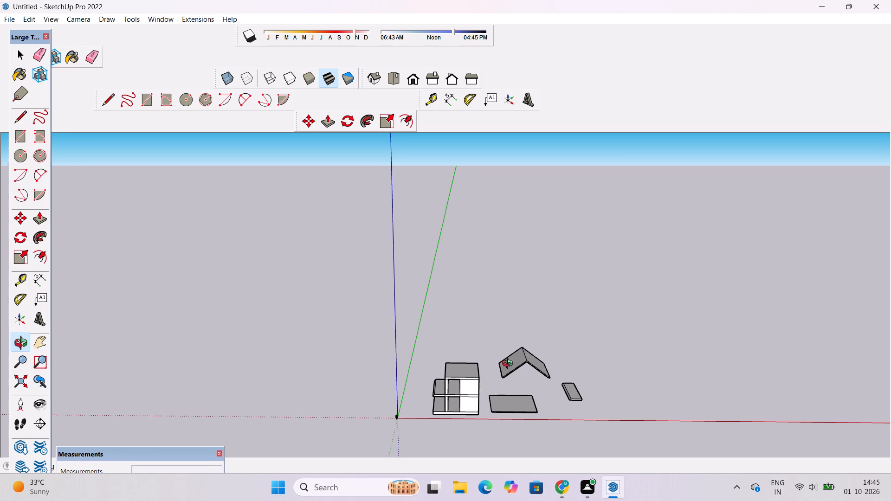
pyautogui.moveTo(510, 365); pyautogui.dragTo(510, 371)
pyautogui.scroll(-1, 519, 373)
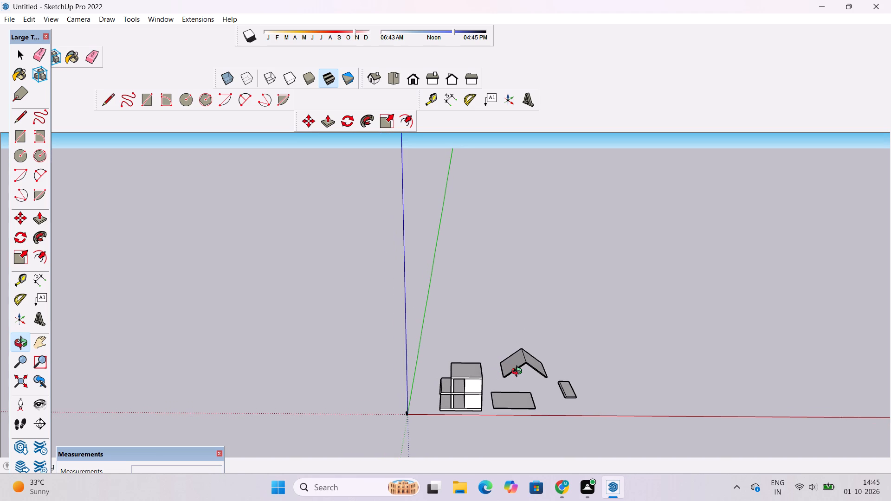
pyautogui.scroll(-3, 518, 370)
pyautogui.scroll(10, 518, 370)
pyautogui.keyDown('shift'); pyautogui.moveTo(522, 368); pyautogui.dragTo(515, 328); pyautogui.keyUp('shift')
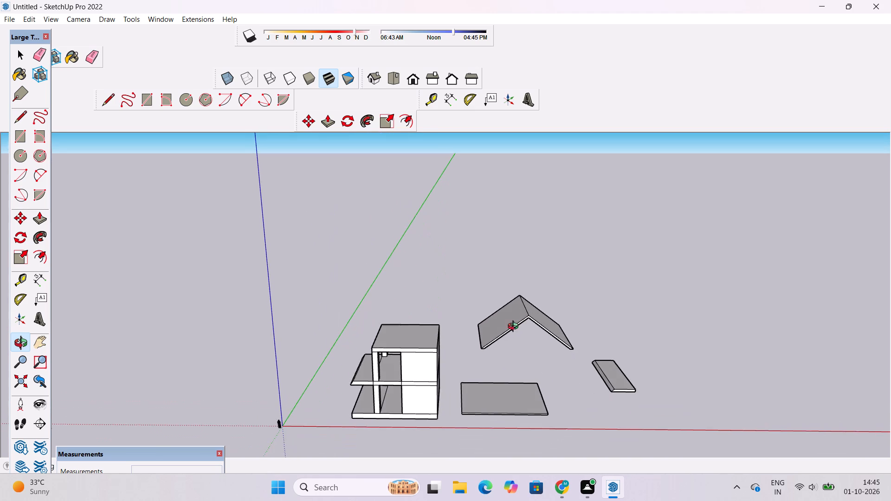
pyautogui.moveTo(493, 345); pyautogui.dragTo(545, 346)
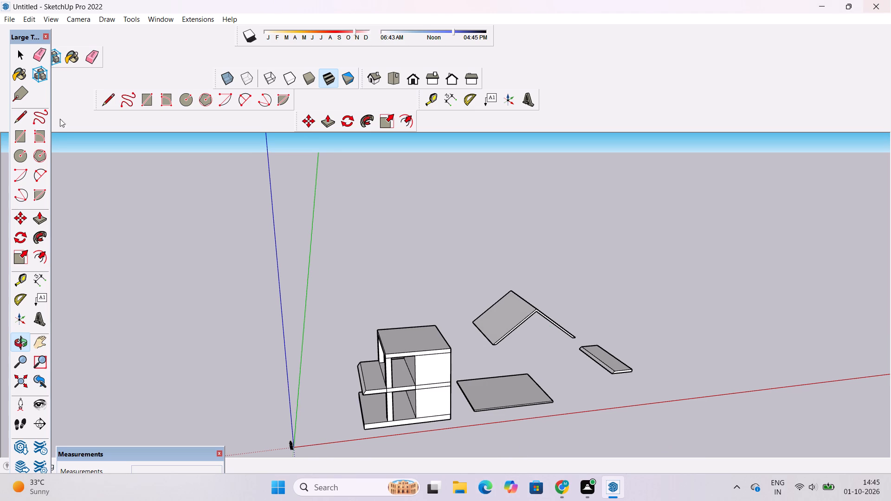
pyautogui.scroll(-1, 426, 363)
pyautogui.scroll(6, 465, 390)
pyautogui.keyDown('shift'); pyautogui.moveTo(465, 390); pyautogui.dragTo(328, 407); pyautogui.keyUp('shift')
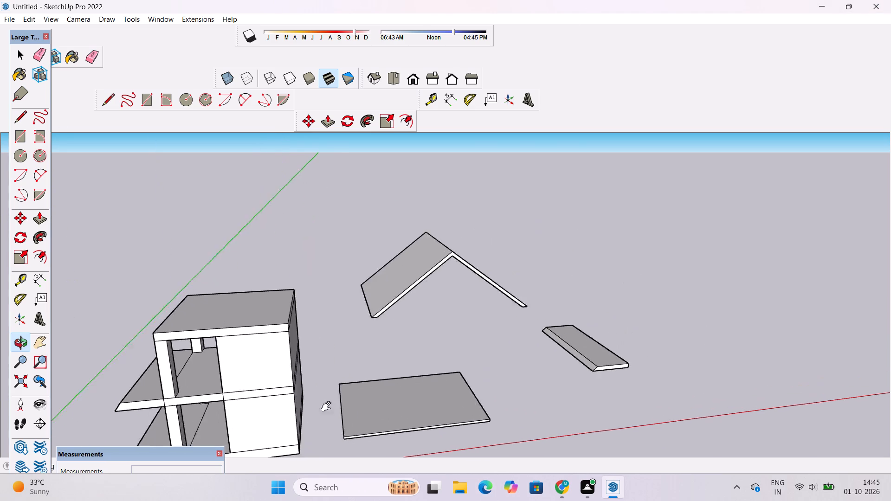
pyautogui.keyDown('shift'); pyautogui.moveTo(328, 407); pyautogui.dragTo(284, 410); pyautogui.keyUp('shift')
pyautogui.scroll(5, 446, 320)
pyautogui.scroll(-5, 442, 317)
pyautogui.moveTo(433, 376); pyautogui.dragTo(407, 314)
pyautogui.keyDown('shift'); pyautogui.moveTo(403, 309); pyautogui.dragTo(484, 334); pyautogui.keyUp('shift')
pyautogui.scroll(-2, 484, 334)
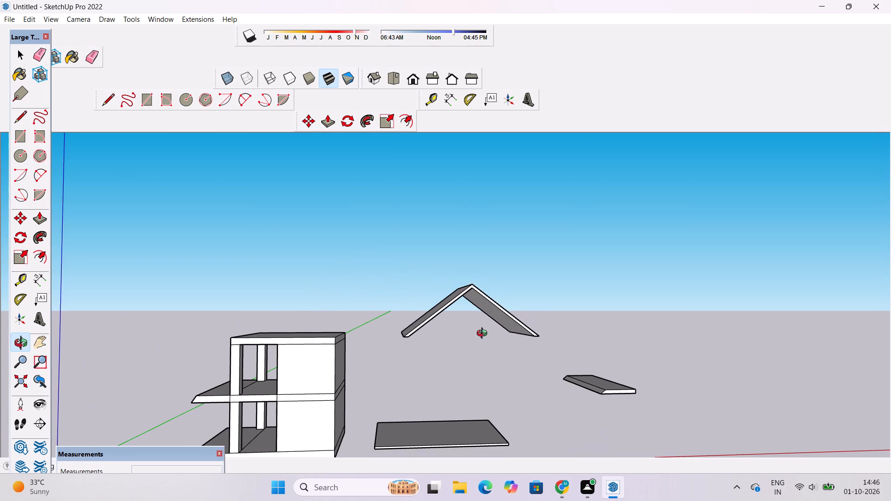
pyautogui.scroll(3, 484, 334)
pyautogui.keyDown('shift'); pyautogui.moveTo(484, 334); pyautogui.dragTo(484, 342); pyautogui.keyUp('shift')
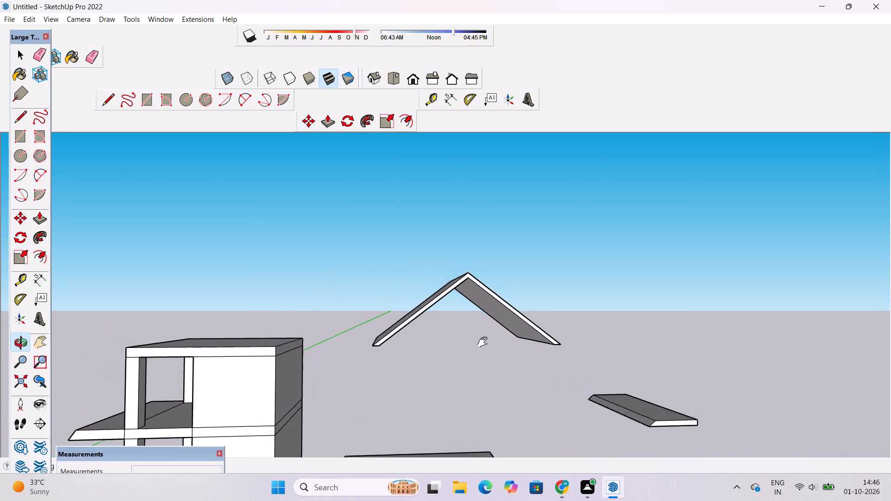
pyautogui.keyDown('shift'); pyautogui.moveTo(484, 342); pyautogui.dragTo(480, 369); pyautogui.keyUp('shift')
pyautogui.scroll(-5, 480, 369)
pyautogui.scroll(2, 478, 362)
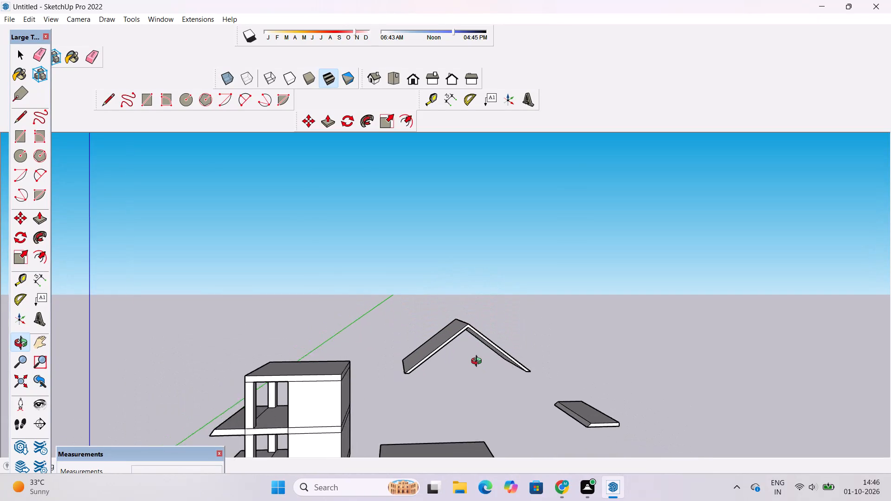
pyautogui.scroll(3, 478, 362)
pyautogui.scroll(-6, 478, 362)
pyautogui.moveTo(433, 386); pyautogui.dragTo(552, 383)
pyautogui.scroll(4, 478, 379)
pyautogui.keyDown('shift'); pyautogui.moveTo(399, 411); pyautogui.dragTo(486, 399); pyautogui.keyUp('shift')
pyautogui.moveTo(486, 399); pyautogui.dragTo(493, 444)
pyautogui.scroll(4, 465, 400)
pyautogui.moveTo(465, 399); pyautogui.dragTo(422, 384)
pyautogui.scroll(-5, 420, 384)
pyautogui.moveTo(422, 378); pyautogui.dragTo(485, 390)
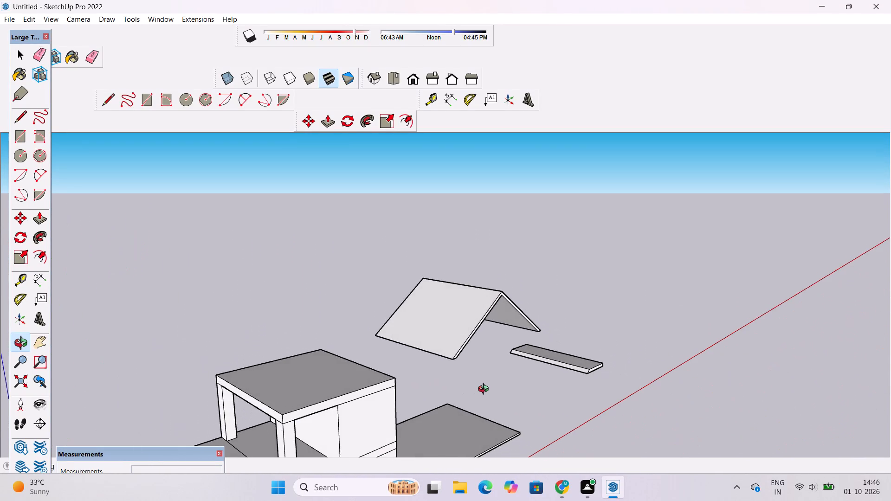
pyautogui.moveTo(485, 390); pyautogui.dragTo(485, 388)
pyautogui.keyDown('shift'); pyautogui.moveTo(488, 381); pyautogui.dragTo(491, 385); pyautogui.keyUp('shift')
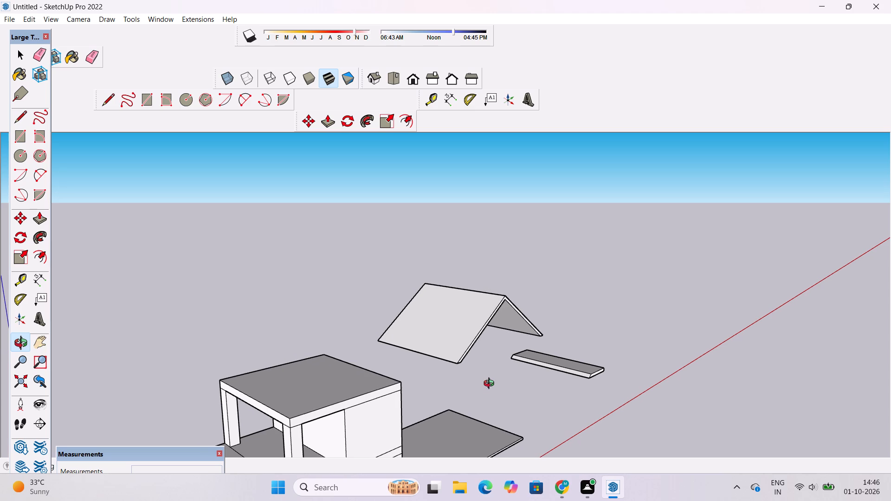
# Copy the roof shell group about 77' 5" with Move, placing its inner eave corner on the top slab's corner above the front column.
pyautogui.press('space')
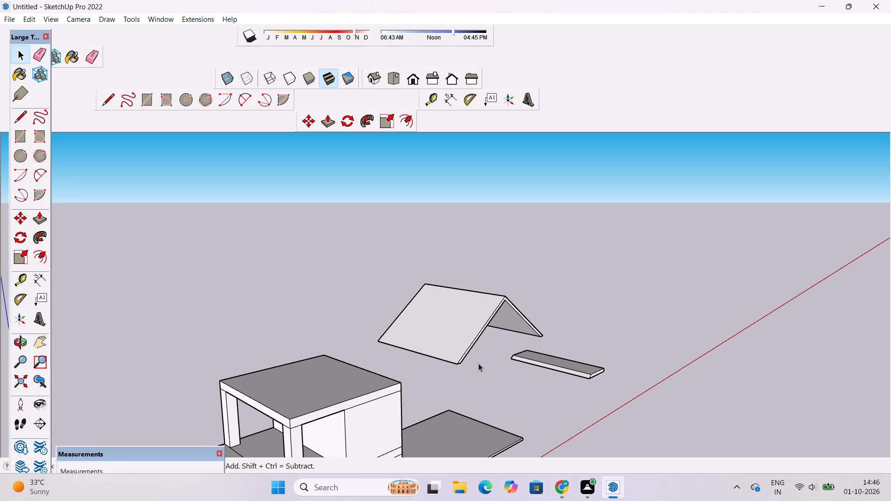
pyautogui.click(469, 325)
pyautogui.scroll(3, 470, 361)
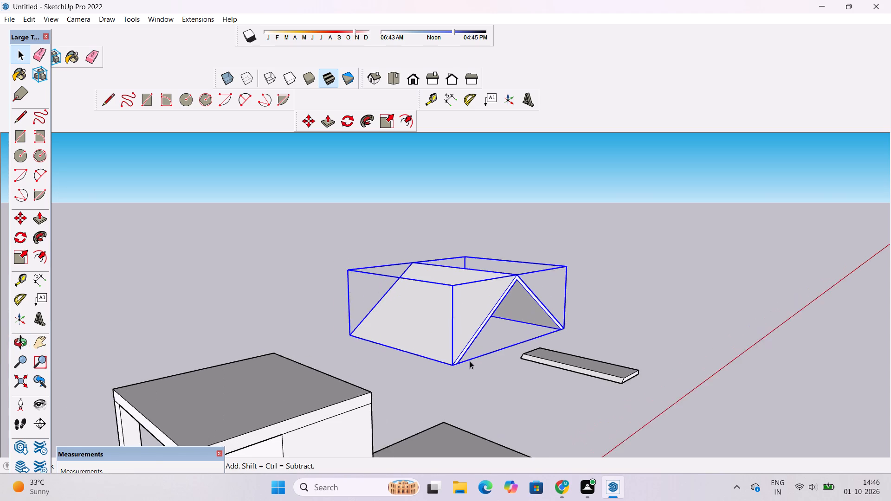
pyautogui.scroll(1, 470, 361)
pyautogui.press('m')
pyautogui.scroll(13, 478, 386)
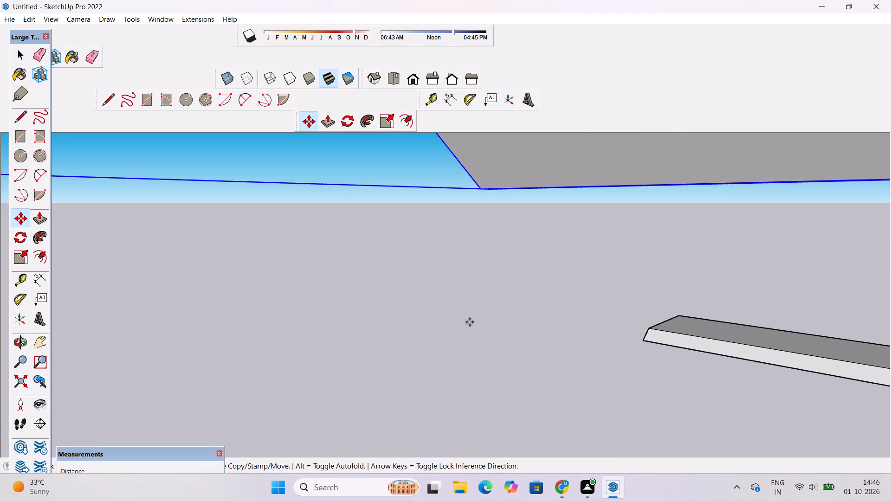
pyautogui.scroll(-3, 470, 322)
pyautogui.click(501, 292)
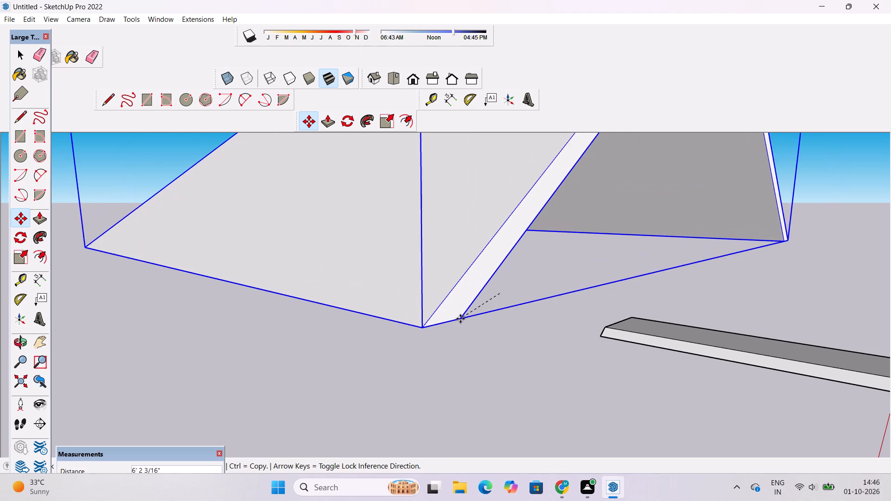
pyautogui.scroll(-10, 462, 318)
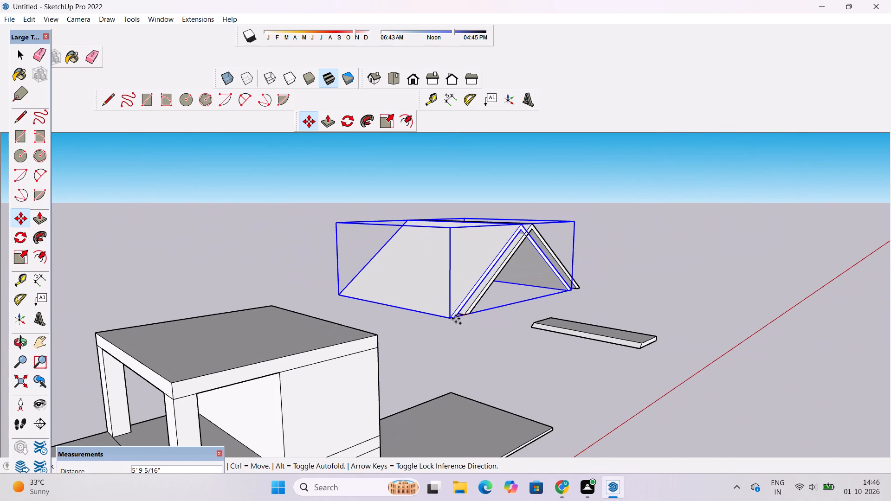
pyautogui.scroll(-3, 456, 319)
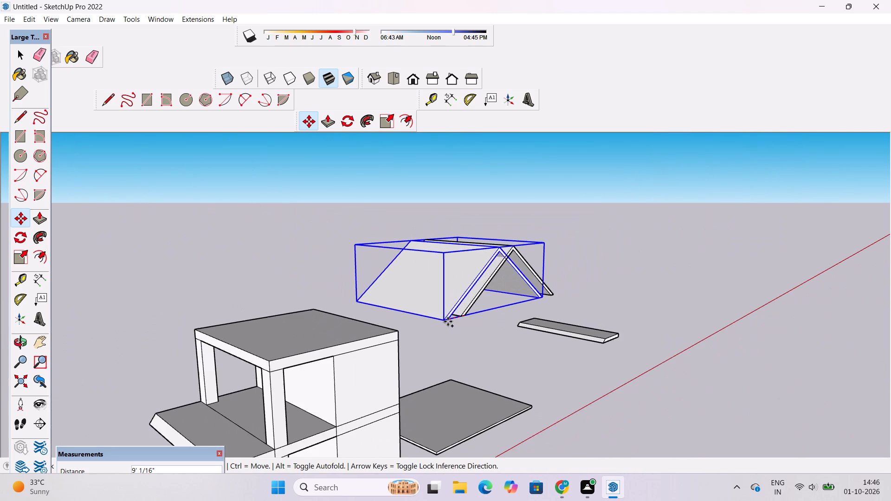
pyautogui.scroll(-2, 448, 321)
pyautogui.scroll(5, 342, 341)
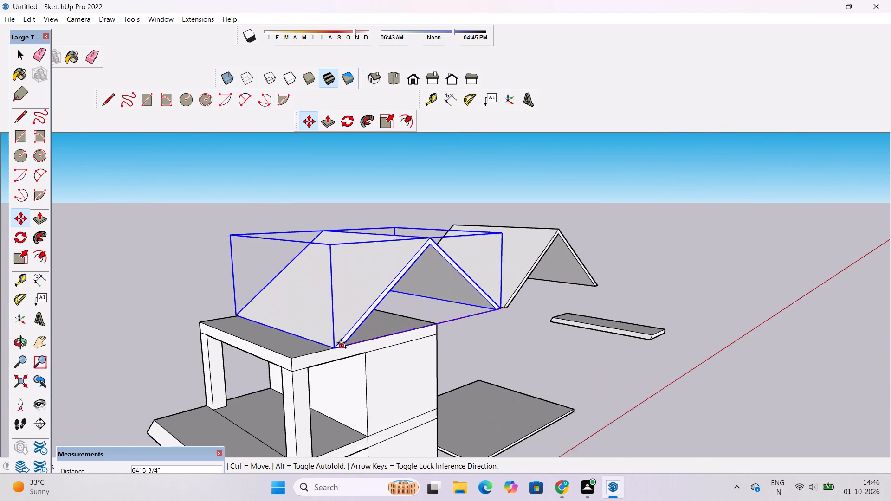
pyautogui.scroll(1, 341, 343)
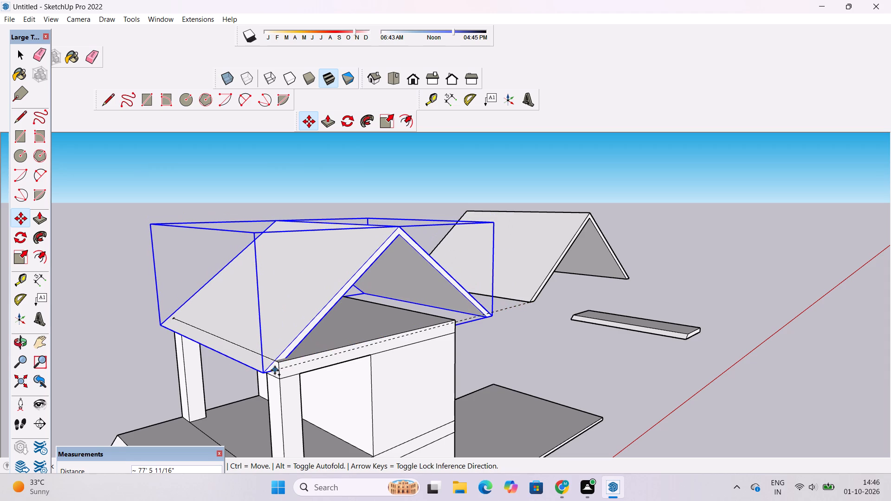
pyautogui.scroll(1, 275, 370)
pyautogui.scroll(-5, 275, 370)
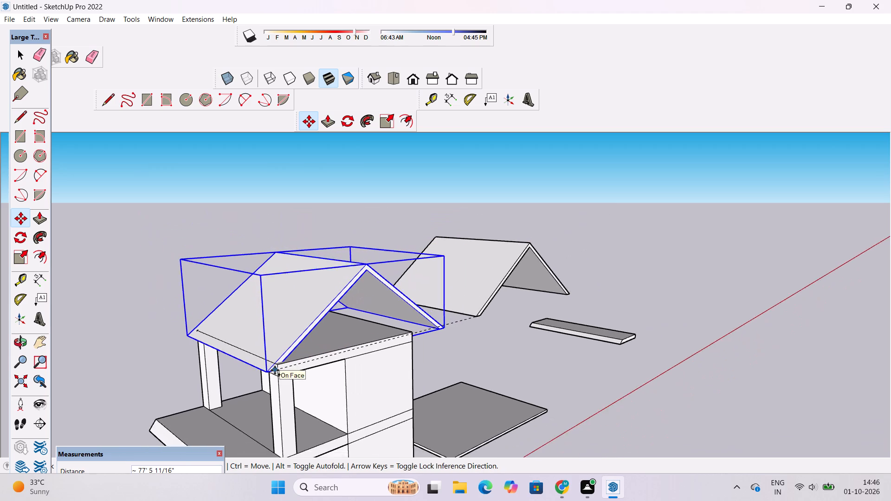
pyautogui.scroll(9, 275, 370)
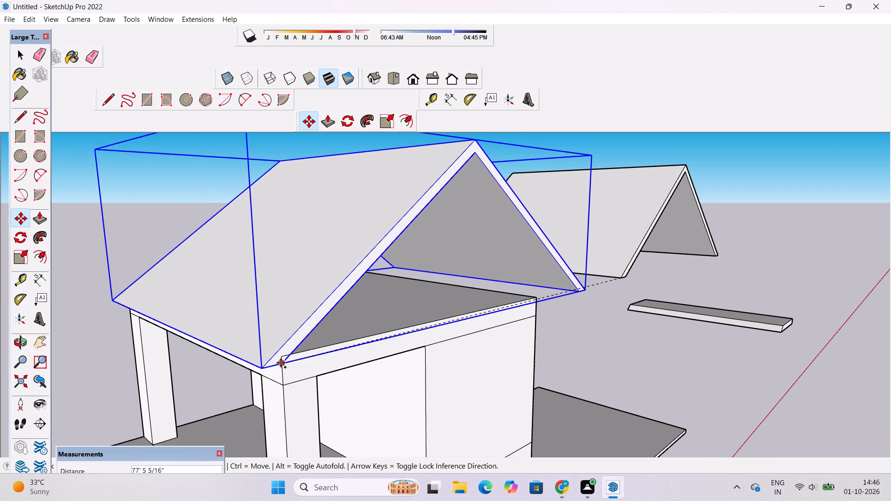
pyautogui.click(281, 360)
# Examine how the copied roof shell sits over the top slab, from the gable end and the column side.
pyautogui.press('o')
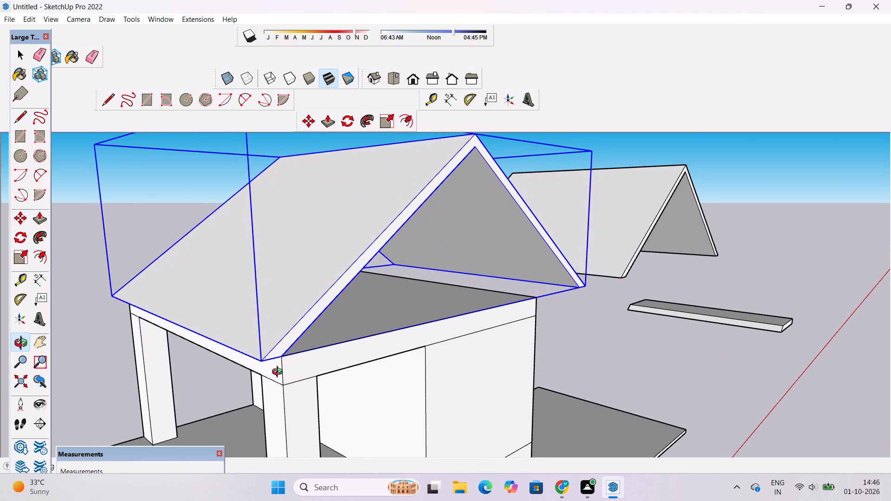
pyautogui.scroll(-3, 279, 373)
pyautogui.moveTo(297, 402); pyautogui.dragTo(289, 402)
pyautogui.scroll(-6, 319, 368)
pyautogui.moveTo(491, 336); pyautogui.dragTo(410, 351)
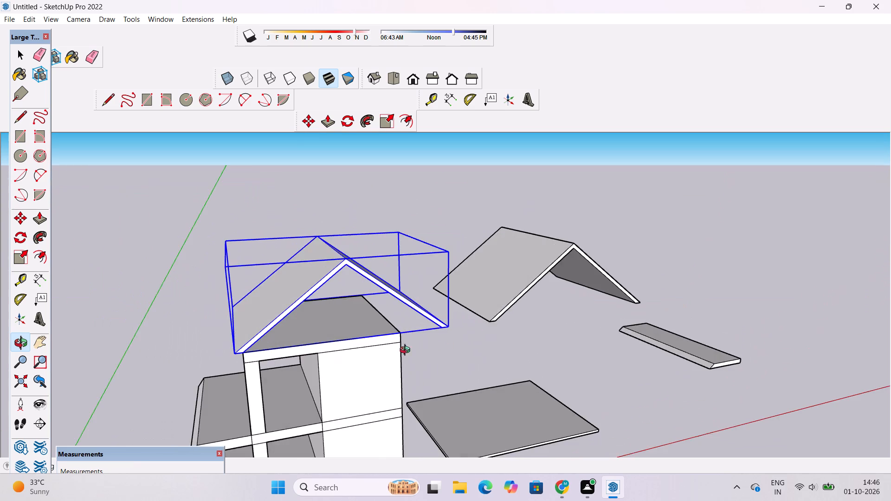
pyautogui.scroll(5, 401, 349)
pyautogui.keyDown('shift'); pyautogui.moveTo(403, 343); pyautogui.dragTo(386, 366); pyautogui.keyUp('shift')
pyautogui.scroll(3, 384, 362)
pyautogui.moveTo(361, 362); pyautogui.dragTo(354, 366)
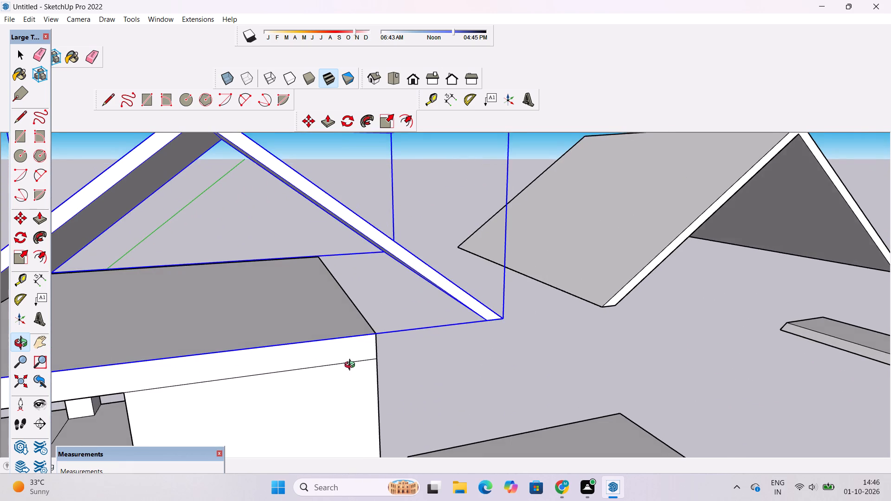
pyautogui.keyDown('shift'); pyautogui.moveTo(352, 366); pyautogui.dragTo(431, 358); pyautogui.keyUp('shift')
pyautogui.scroll(-5, 431, 356)
pyautogui.keyDown('shift'); pyautogui.click(461, 348); pyautogui.keyUp('shift')
pyautogui.moveTo(387, 374); pyautogui.dragTo(467, 356)
pyautogui.keyDown('shift'); pyautogui.moveTo(467, 356); pyautogui.dragTo(479, 348); pyautogui.keyUp('shift')
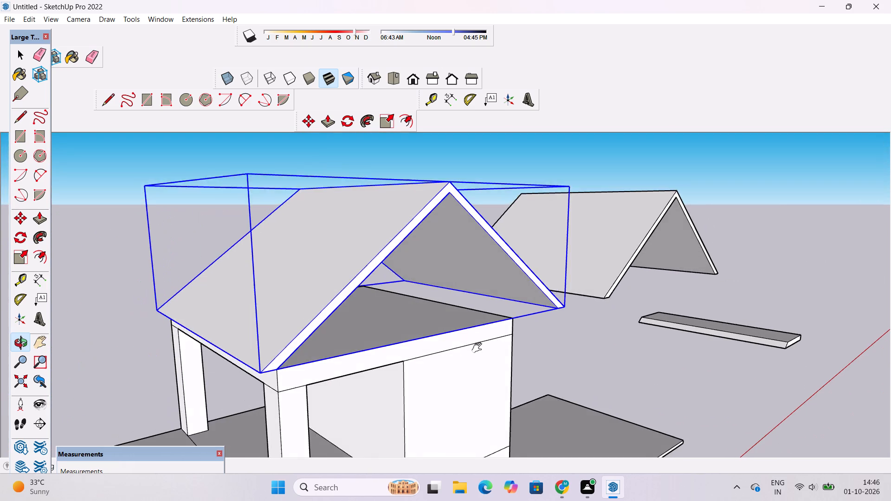
pyautogui.keyDown('shift'); pyautogui.moveTo(479, 348); pyautogui.dragTo(482, 346); pyautogui.keyUp('shift')
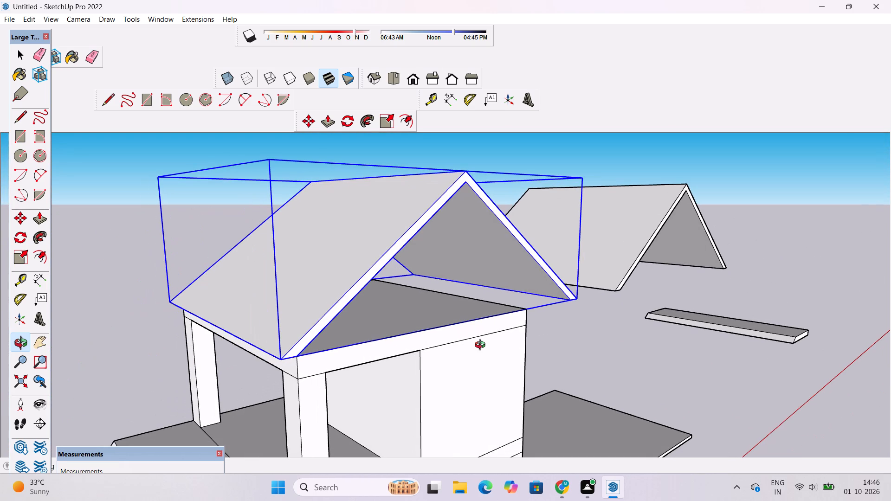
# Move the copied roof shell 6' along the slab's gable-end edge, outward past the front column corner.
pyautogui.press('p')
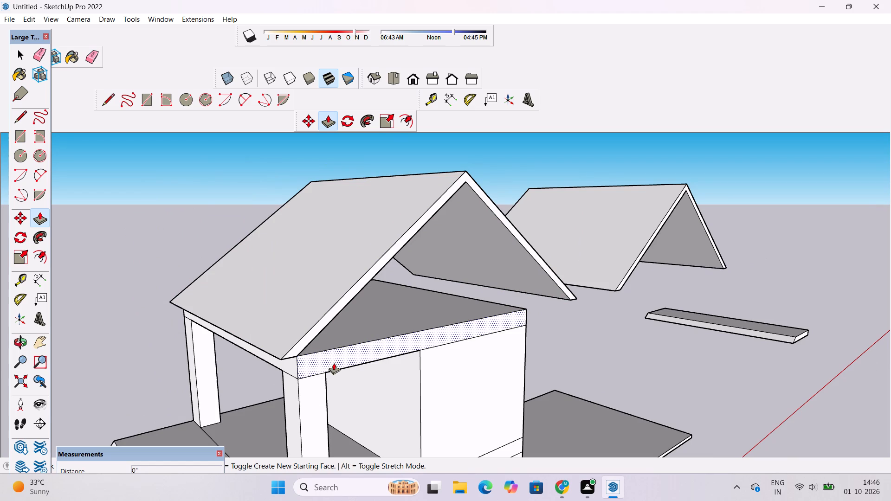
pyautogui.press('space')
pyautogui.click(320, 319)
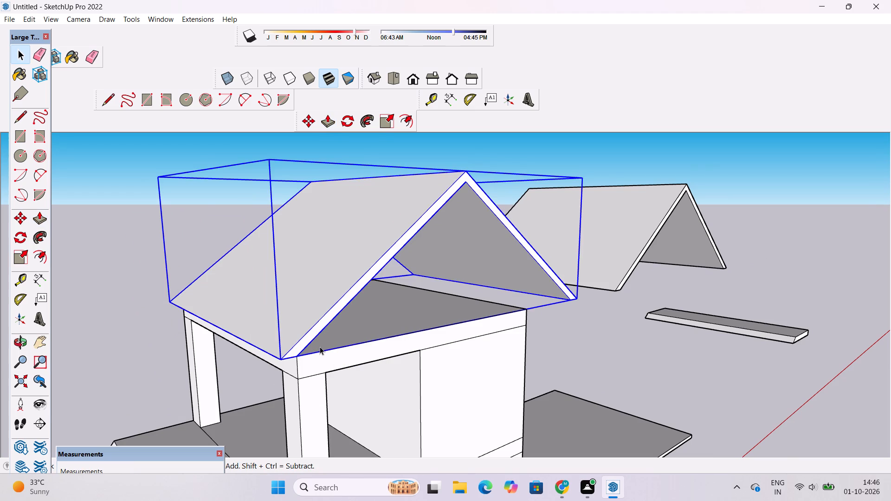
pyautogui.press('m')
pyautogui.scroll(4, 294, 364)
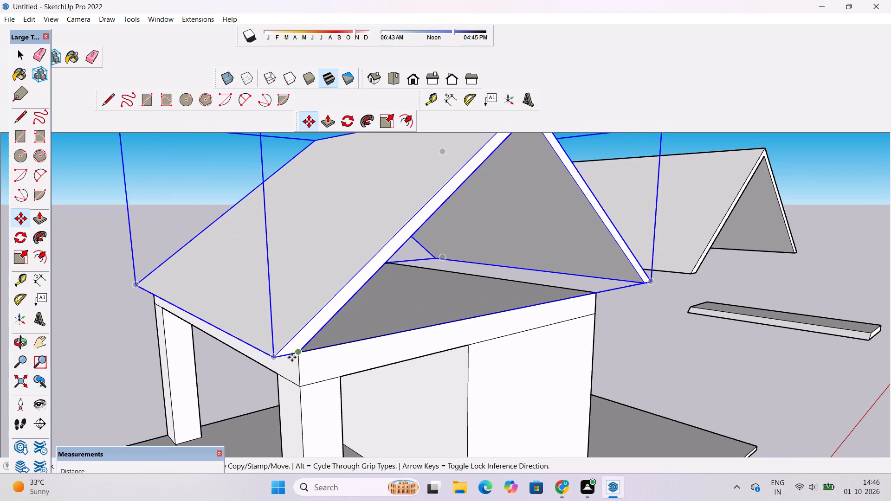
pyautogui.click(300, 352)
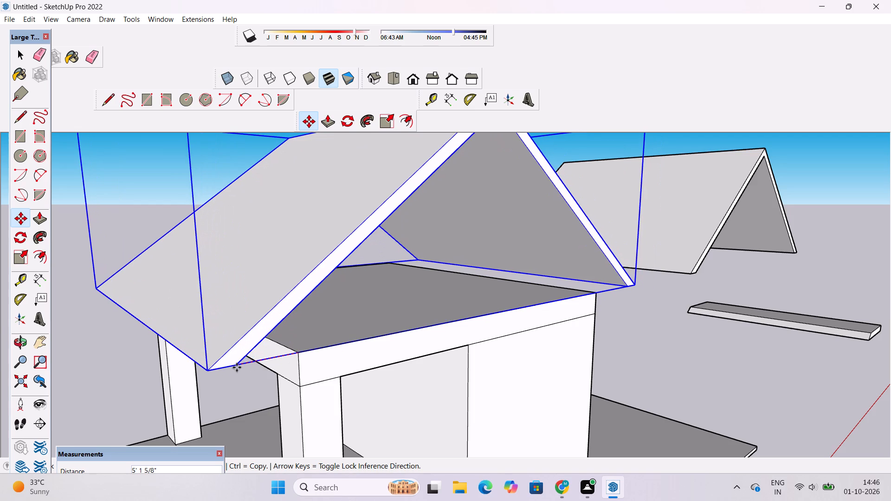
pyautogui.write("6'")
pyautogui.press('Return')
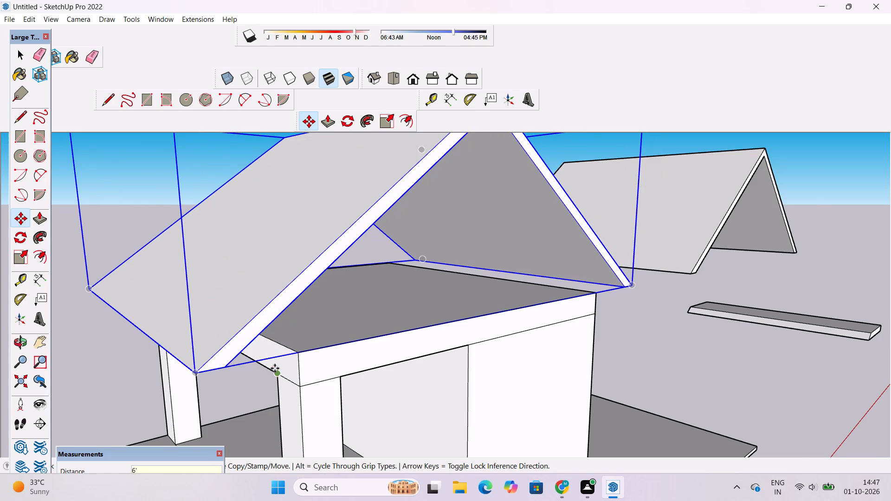
# Examine the shifted roof shell's eave overhang on both sides of the building, from the column side and the gable end.
pyautogui.scroll(3, 275, 363)
pyautogui.scroll(-3, 275, 362)
pyautogui.press('o')
pyautogui.moveTo(347, 380); pyautogui.dragTo(491, 340)
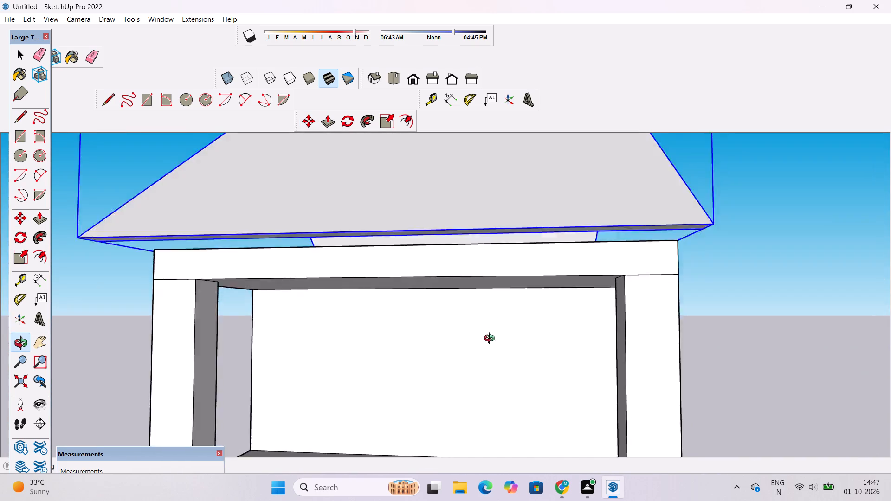
pyautogui.moveTo(491, 340); pyautogui.dragTo(478, 349)
pyautogui.scroll(-6, 474, 349)
pyautogui.moveTo(633, 290); pyautogui.dragTo(349, 313)
pyautogui.moveTo(537, 330); pyautogui.dragTo(537, 343)
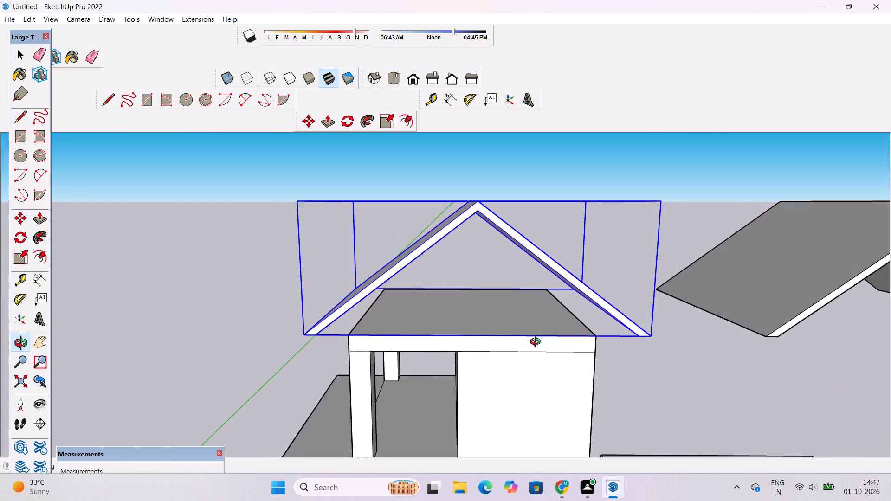
pyautogui.moveTo(537, 343); pyautogui.dragTo(536, 346)
pyautogui.scroll(3, 534, 353)
pyautogui.keyDown('shift'); pyautogui.moveTo(534, 352); pyautogui.dragTo(539, 383); pyautogui.keyUp('shift')
pyautogui.moveTo(539, 383); pyautogui.dragTo(545, 353)
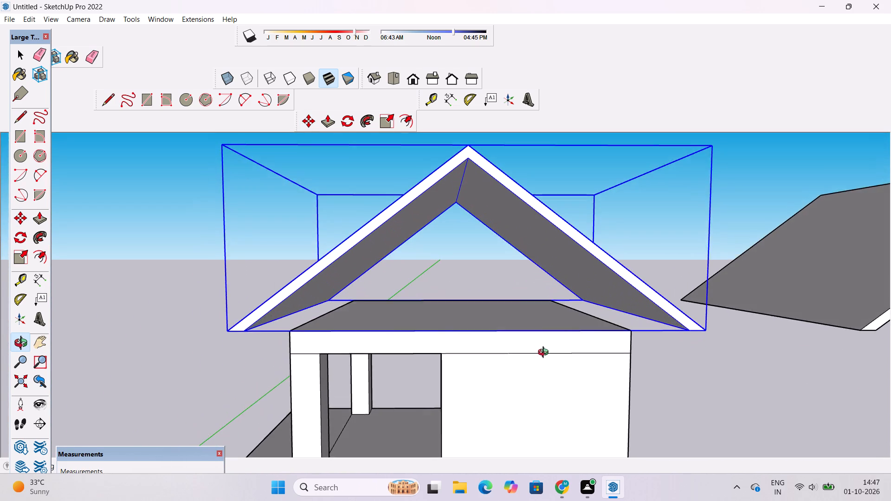
pyautogui.keyDown('shift'); pyautogui.moveTo(545, 353); pyautogui.dragTo(537, 380); pyautogui.keyUp('shift')
pyautogui.scroll(-1, 533, 376)
pyautogui.keyDown('shift'); pyautogui.moveTo(533, 373); pyautogui.dragTo(529, 392); pyautogui.keyUp('shift')
pyautogui.keyDown('shift'); pyautogui.moveTo(523, 385); pyautogui.dragTo(505, 405); pyautogui.keyUp('shift')
pyautogui.keyDown('shift'); pyautogui.moveTo(504, 385); pyautogui.dragTo(528, 313); pyautogui.keyUp('shift')
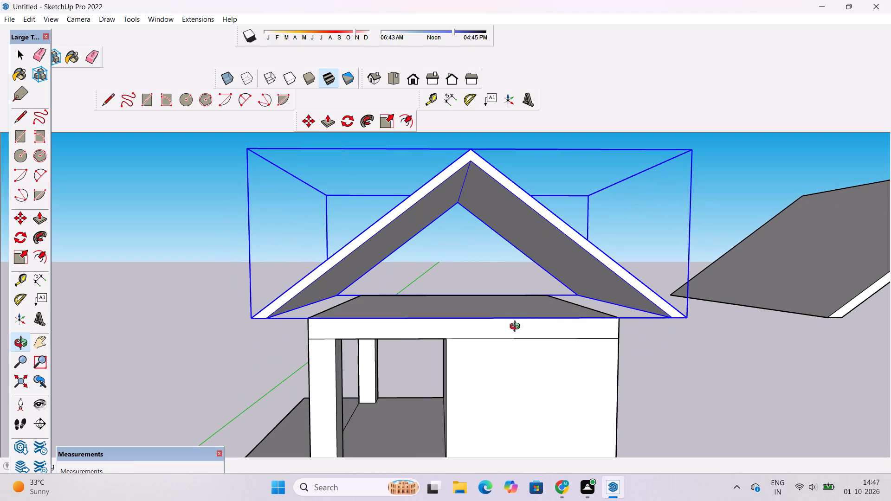
pyautogui.moveTo(509, 347); pyautogui.dragTo(531, 378)
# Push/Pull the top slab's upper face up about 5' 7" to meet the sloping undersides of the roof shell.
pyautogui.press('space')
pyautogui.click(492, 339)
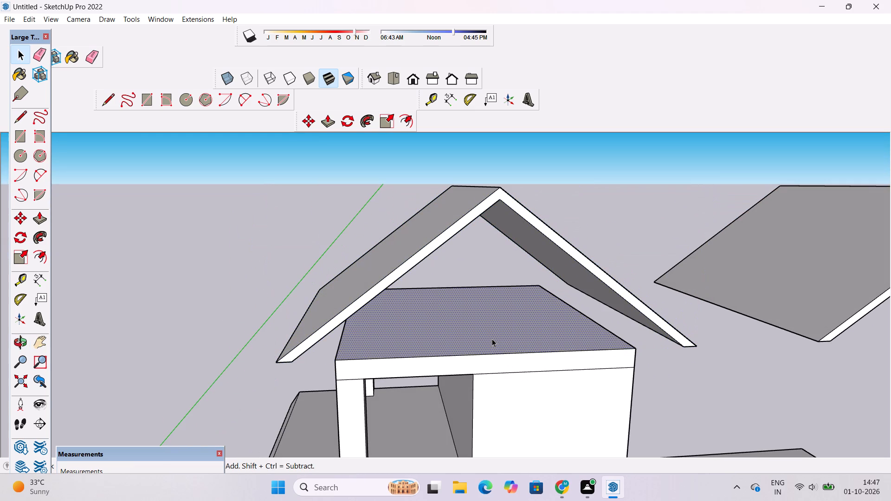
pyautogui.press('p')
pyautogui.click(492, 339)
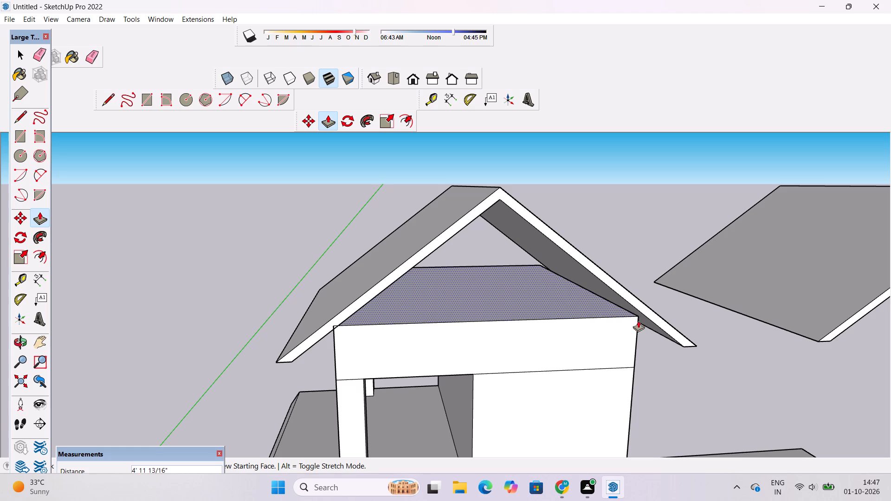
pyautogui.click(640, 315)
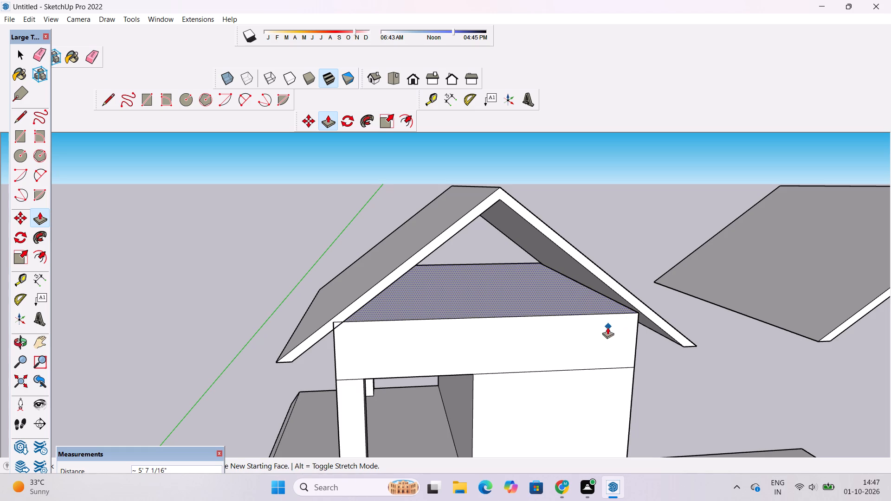
# Examine the whole two-level building with the raised top slab under the roof shell, from raised and eye-level angles.
pyautogui.press('o')
pyautogui.scroll(-7, 607, 327)
pyautogui.moveTo(422, 450); pyautogui.dragTo(586, 337)
pyautogui.scroll(-2, 597, 312)
pyautogui.moveTo(631, 318); pyautogui.dragTo(547, 405)
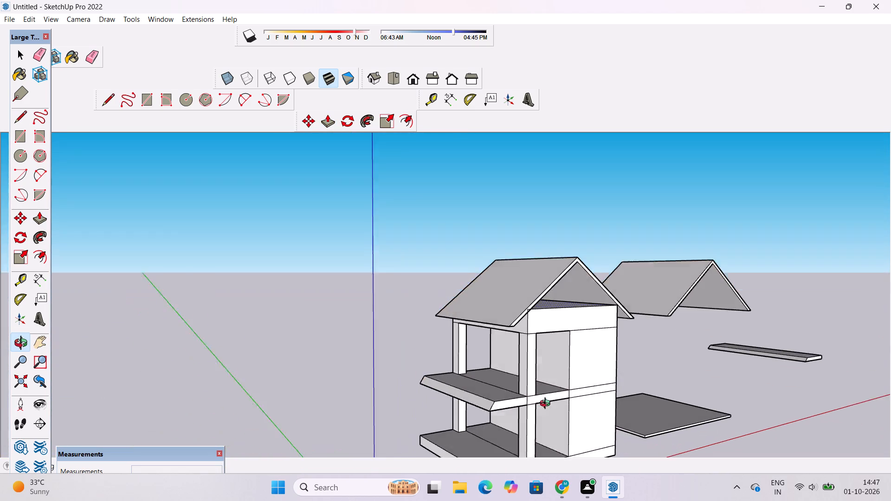
pyautogui.moveTo(547, 405); pyautogui.dragTo(546, 407)
pyautogui.scroll(4, 563, 332)
pyautogui.keyDown('shift'); pyautogui.moveTo(566, 327); pyautogui.dragTo(496, 428); pyautogui.keyUp('shift')
pyautogui.scroll(-5, 505, 414)
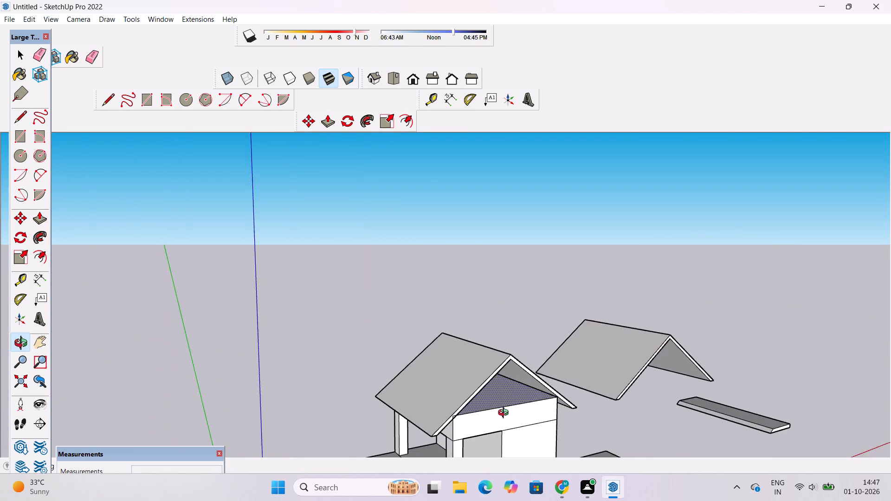
pyautogui.keyDown('shift'); pyautogui.moveTo(509, 420); pyautogui.dragTo(534, 314); pyautogui.keyUp('shift')
pyautogui.scroll(4, 534, 313)
pyautogui.keyDown('shift'); pyautogui.moveTo(568, 296); pyautogui.dragTo(512, 361); pyautogui.keyUp('shift')
pyautogui.scroll(-1, 511, 360)
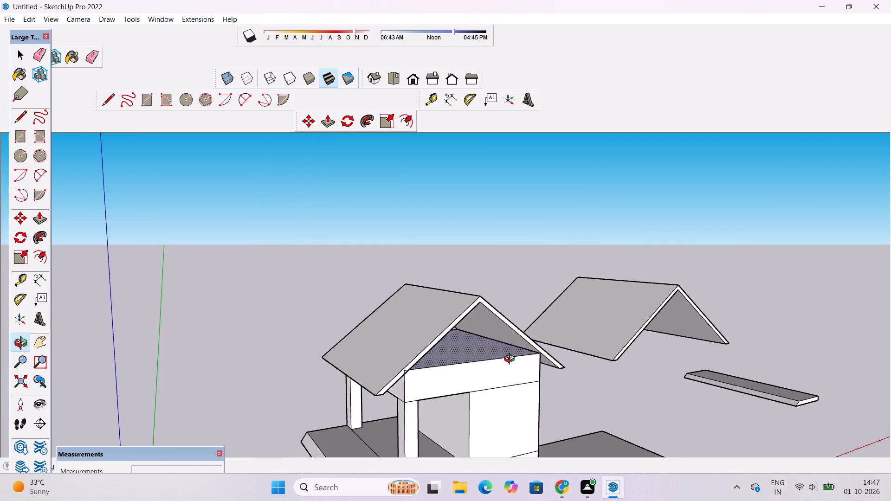
pyautogui.scroll(-3, 511, 360)
pyautogui.keyDown('shift'); pyautogui.moveTo(492, 404); pyautogui.dragTo(503, 339); pyautogui.keyUp('shift')
pyautogui.scroll(4, 504, 330)
pyautogui.scroll(-6, 504, 330)
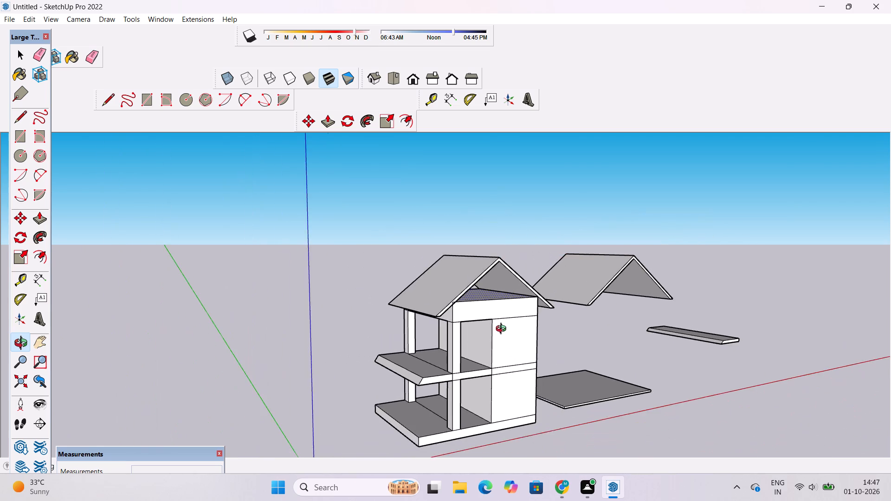
pyautogui.scroll(-3, 501, 329)
pyautogui.scroll(5, 486, 306)
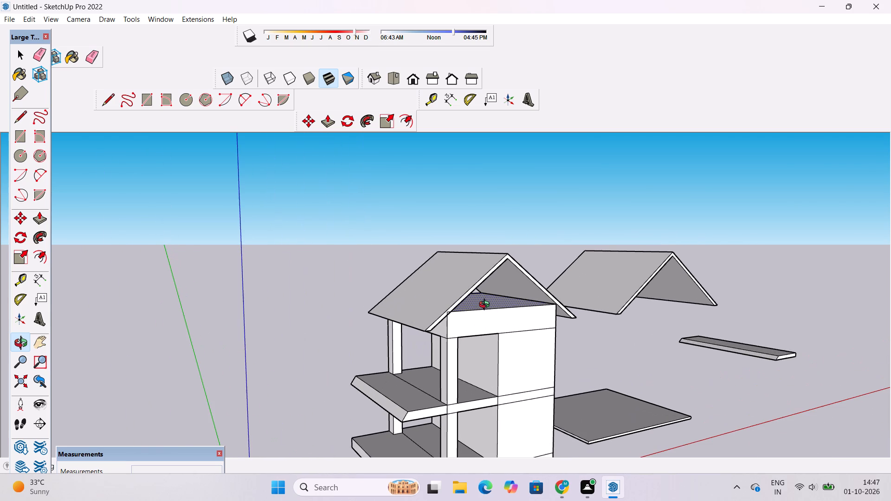
pyautogui.scroll(-1, 567, 322)
pyautogui.moveTo(567, 323); pyautogui.dragTo(546, 329)
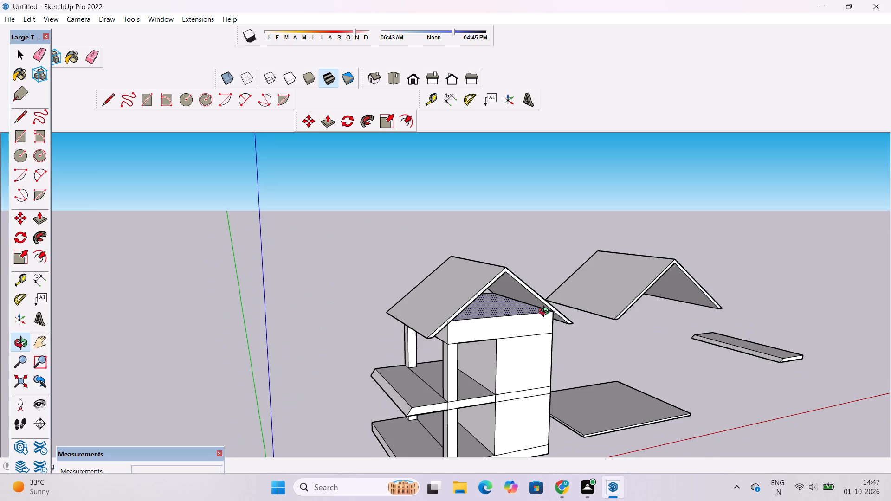
pyautogui.scroll(6, 545, 312)
pyautogui.scroll(-5, 545, 312)
pyautogui.scroll(1, 545, 312)
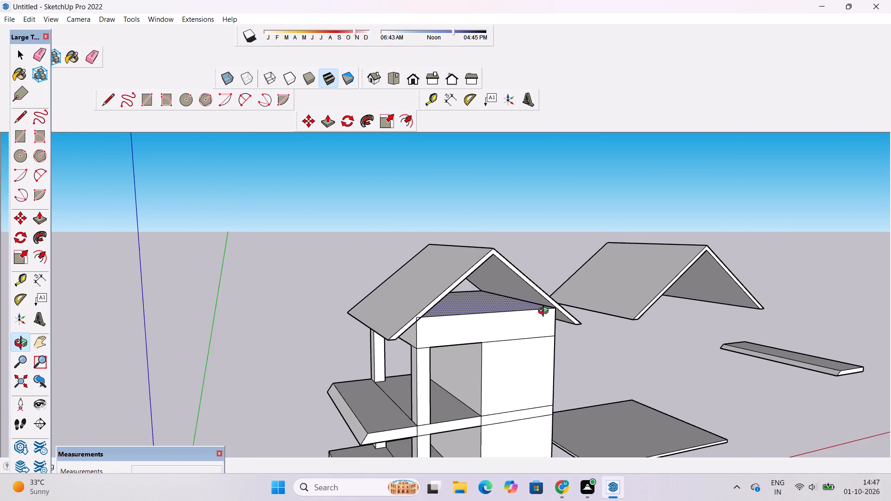
pyautogui.scroll(1, 545, 312)
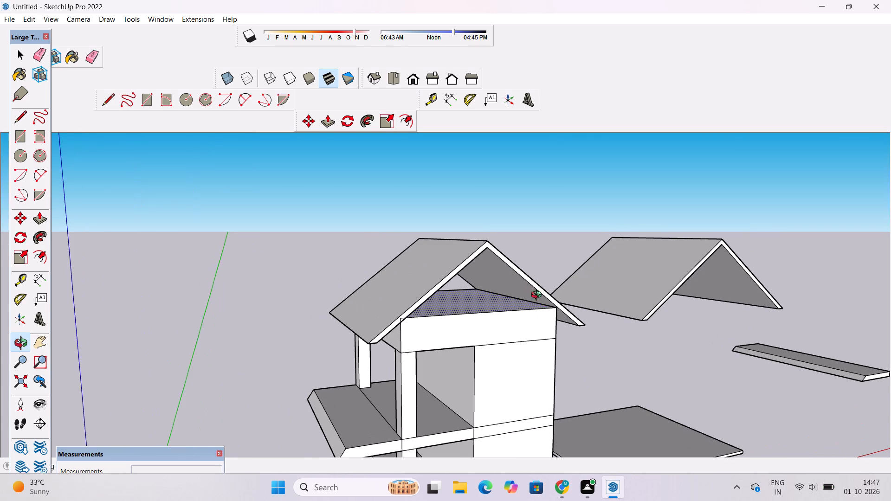
# Examine the junction between the raised slab and the roof shell from the gable end and from below.
pyautogui.keyDown('shift'); pyautogui.moveTo(534, 296); pyautogui.dragTo(529, 327); pyautogui.keyUp('shift')
pyautogui.scroll(5, 529, 329)
pyautogui.moveTo(592, 329); pyautogui.dragTo(518, 287)
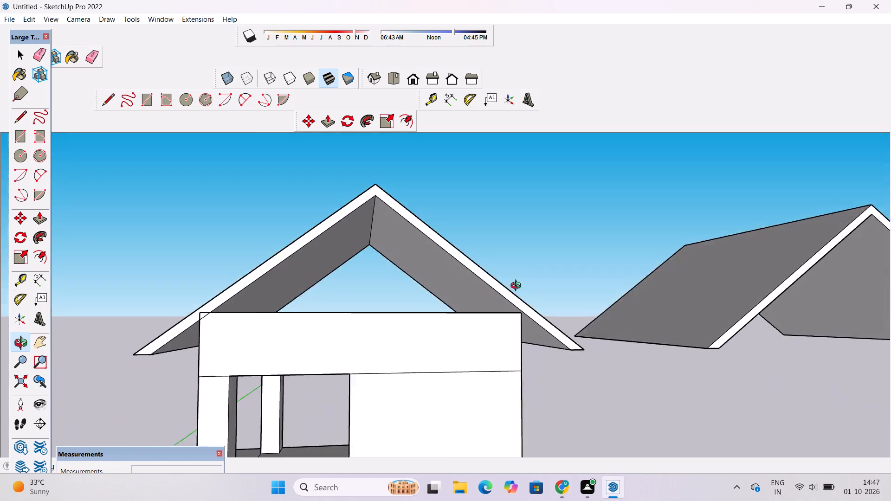
pyautogui.moveTo(518, 287); pyautogui.dragTo(462, 311)
pyautogui.scroll(-4, 462, 311)
pyautogui.moveTo(310, 379); pyautogui.dragTo(465, 318)
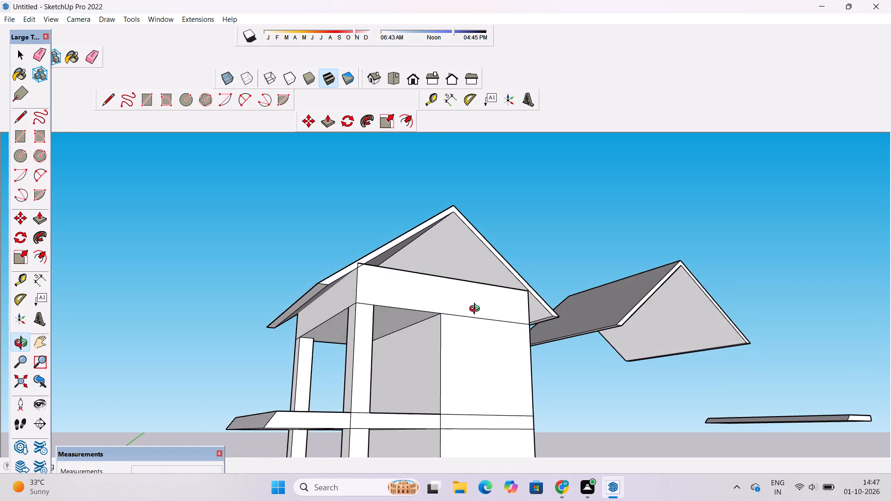
pyautogui.scroll(5, 477, 310)
pyautogui.scroll(-5, 477, 310)
pyautogui.moveTo(479, 305); pyautogui.dragTo(476, 316)
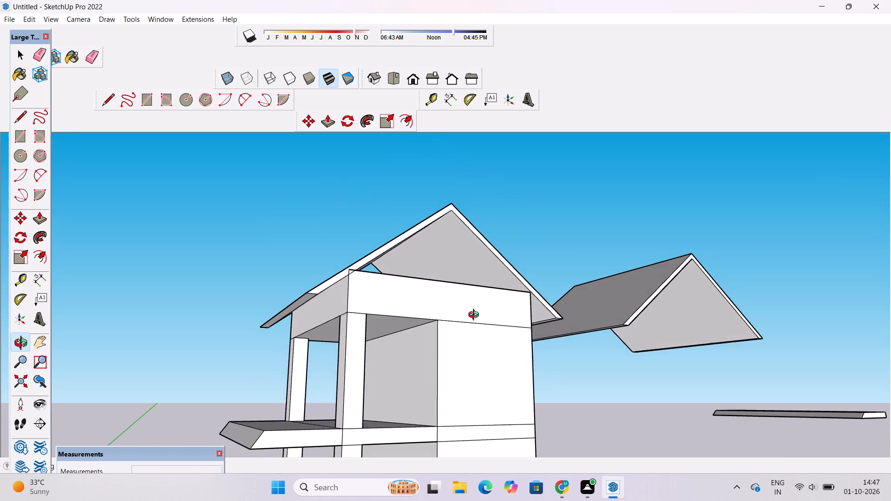
pyautogui.moveTo(476, 316); pyautogui.dragTo(472, 321)
pyautogui.keyDown('shift'); pyautogui.moveTo(471, 317); pyautogui.dragTo(455, 343); pyautogui.keyUp('shift')
# Undo back through the slab raise, the roof shell's move and copy, and the roof erasures to restore the building's solid gabled roof.
pyautogui.hotkey('ctrl', 'z')
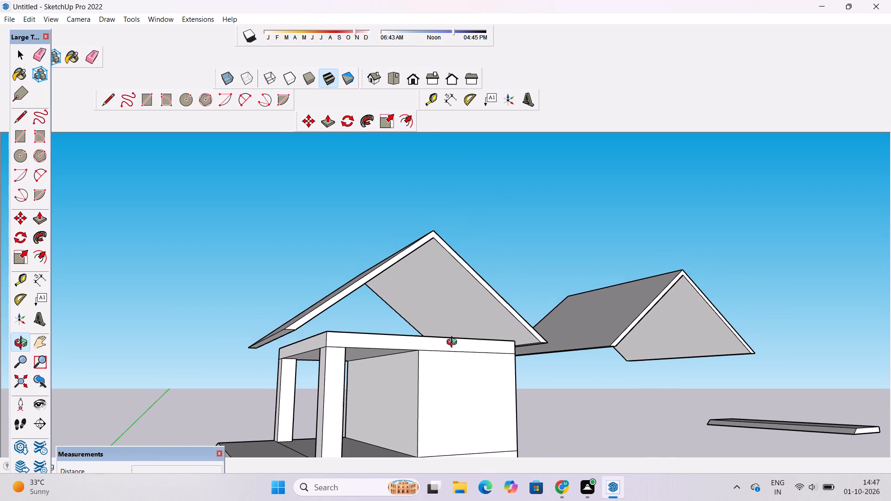
pyautogui.hotkey('ctrl', 'z')
pyautogui.hotkey('ctrl', 'z')
pyautogui.hotkey('ctrl', 'z')
pyautogui.hotkey('ctrl', 'z')
pyautogui.hotkey('ctrl', 'z')
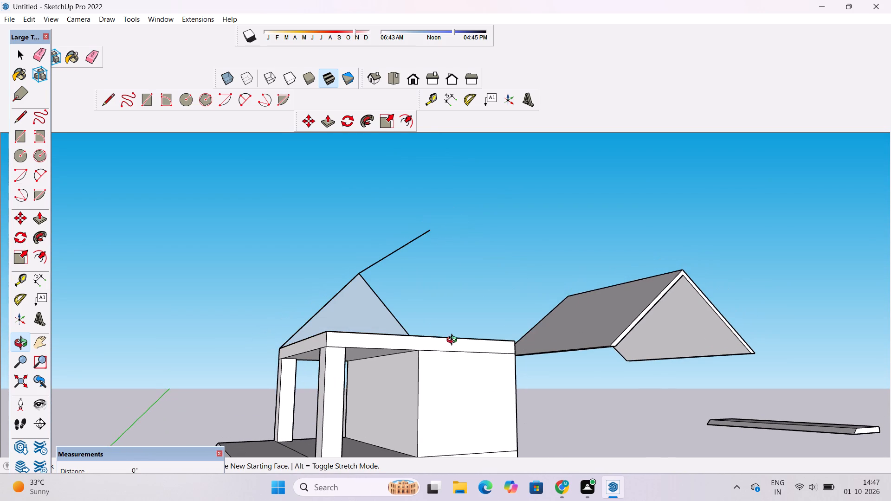
pyautogui.hotkey('ctrl', 'z')
pyautogui.hotkey('ctrl', 'z')
pyautogui.hotkey('ctrl', 'z')
# Undo the loose roof shell's grouping and extrusion, back to the flat upright triangle with its inner offset triangle.
pyautogui.scroll(-6, 497, 293)
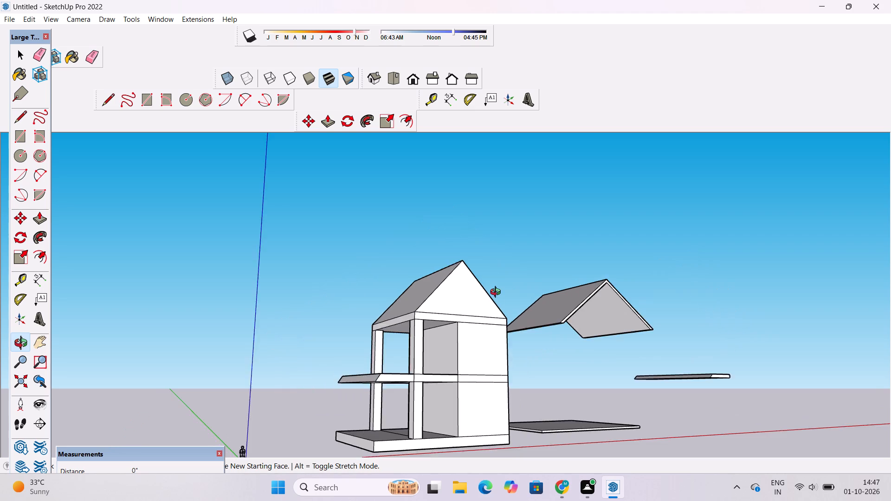
pyautogui.moveTo(500, 297); pyautogui.dragTo(548, 424)
pyautogui.scroll(3, 554, 340)
pyautogui.keyDown('shift'); pyautogui.moveTo(551, 342); pyautogui.dragTo(504, 403); pyautogui.keyUp('shift')
pyautogui.moveTo(445, 414); pyautogui.dragTo(458, 376)
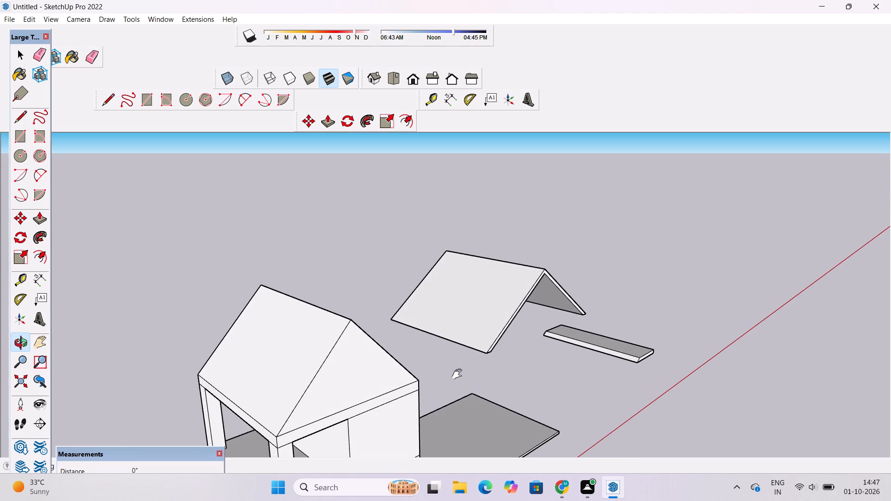
pyautogui.keyDown('shift'); pyautogui.moveTo(428, 382); pyautogui.dragTo(468, 351); pyautogui.keyUp('shift')
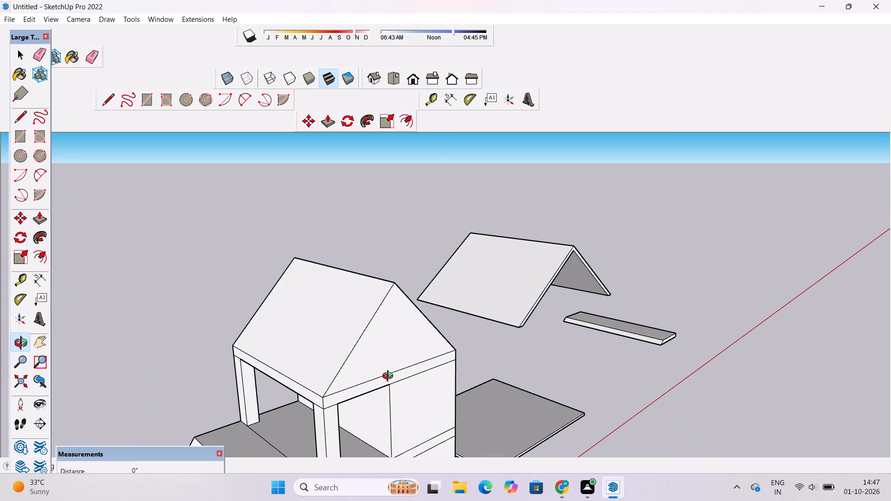
pyautogui.scroll(5, 405, 373)
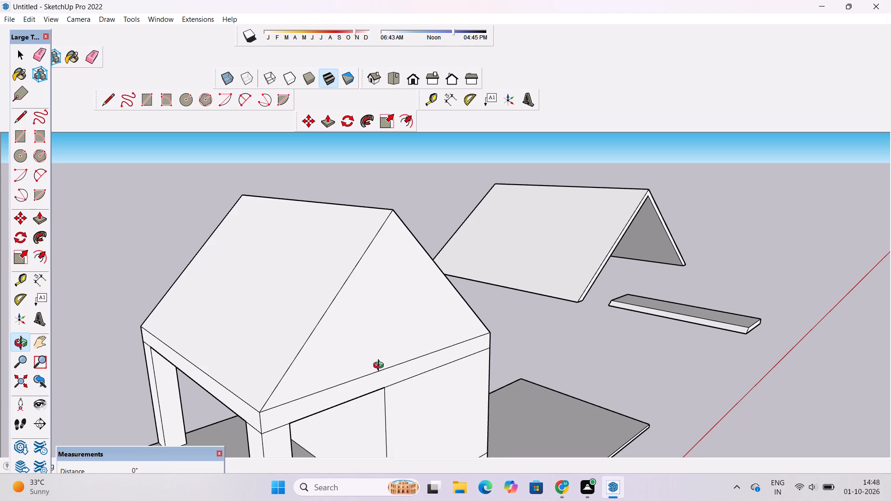
pyautogui.hotkey('ctrl', 'z')
pyautogui.hotkey('ctrl', 'z')
pyautogui.hotkey('ctrl', 'z')
pyautogui.hotkey('ctrl', 'z')
pyautogui.hotkey('ctrl', 'z')
pyautogui.hotkey('ctrl', 'z')
pyautogui.hotkey('ctrl', 'z')
pyautogui.hotkey('ctrl', 'z')
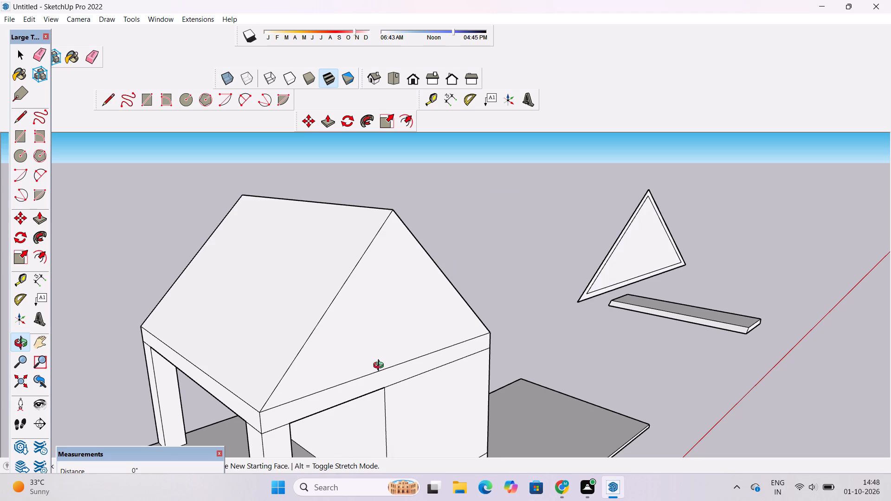
# Undo the inner offset and edge edits on the loose triangle, back to its earlier outline with an extended base line.
pyautogui.hotkey('ctrl', 'z')
pyautogui.hotkey('ctrl', 'z')
pyautogui.hotkey('ctrl', 'z')
pyautogui.hotkey('ctrl', 'z')
pyautogui.hotkey('ctrl', 'z')
pyautogui.hotkey('ctrl', 'z')
pyautogui.hotkey('ctrl', 'z')
pyautogui.hotkey('ctrl', 'z')
pyautogui.hotkey('ctrl', 'z')
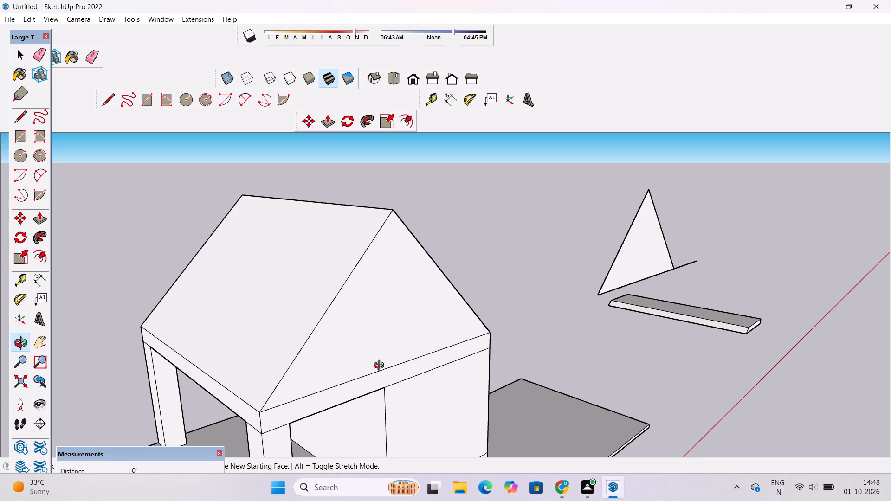
# Undo the loose triangle and the solid gabled roof, back to the bare top slab with its upright centre line and guide.
pyautogui.hotkey('ctrl', 'z')
pyautogui.hotkey('ctrl', 'z')
pyautogui.hotkey('ctrl', 'z')
pyautogui.hotkey('ctrl', 'z')
pyautogui.hotkey('ctrl', 'z')
pyautogui.hotkey('ctrl', 'z')
pyautogui.hotkey('ctrl', 'z')
pyautogui.hotkey('ctrl', 'z')
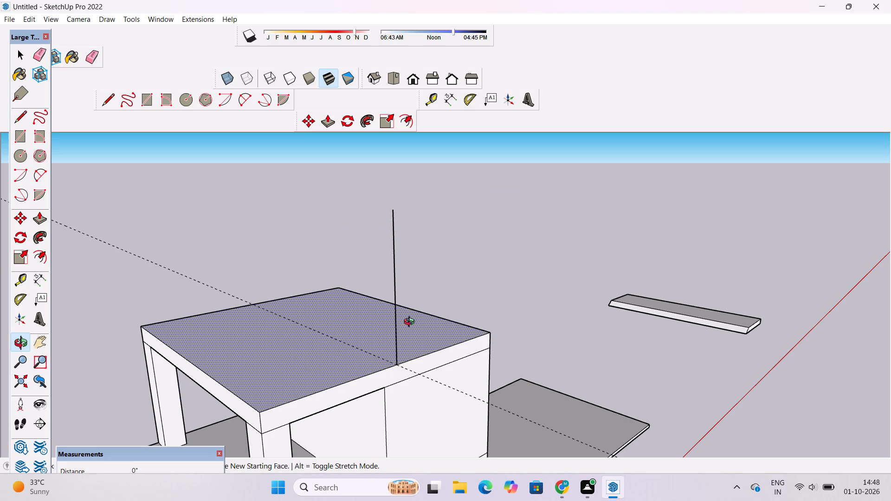
# Draw two sloping gable edges, each about 32' 10 5/16", from the upright line's top to the slab's end corners.
pyautogui.press('space')
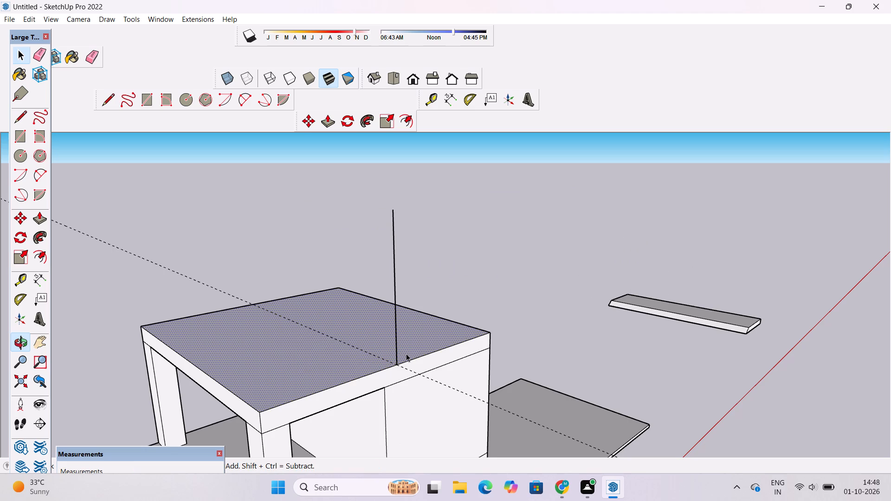
pyautogui.click(104, 102)
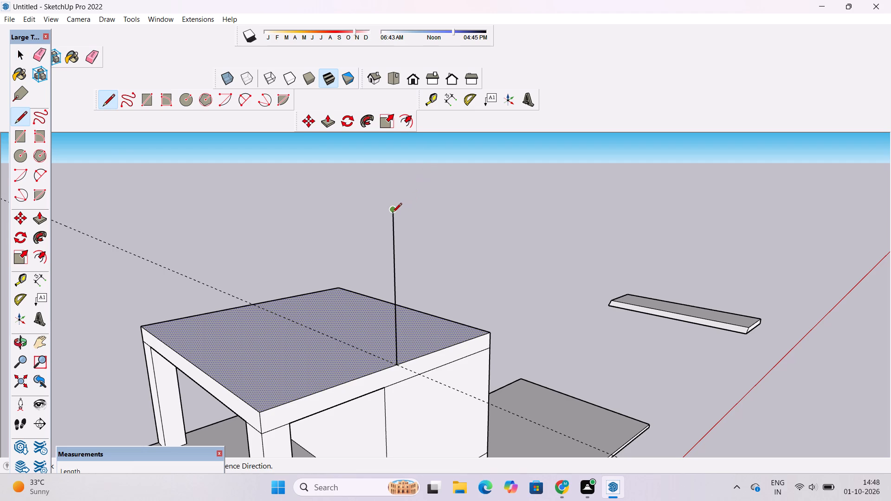
pyautogui.moveTo(392, 213); pyautogui.dragTo(491, 333)
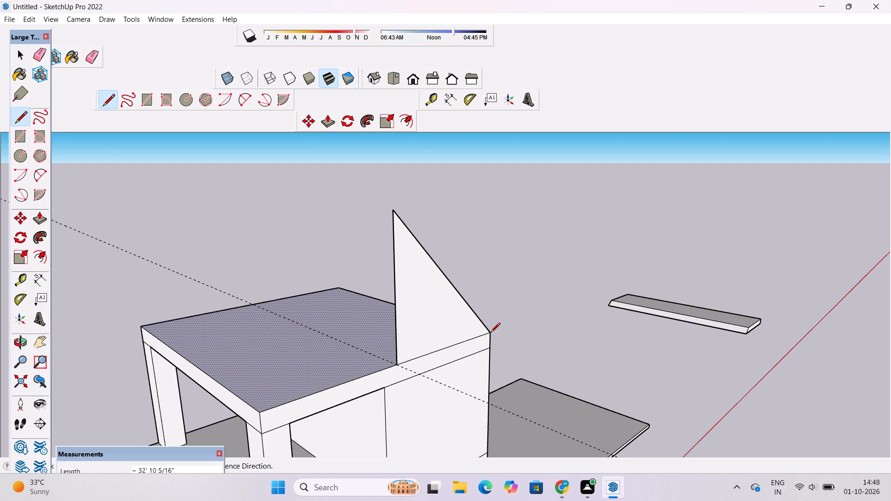
pyautogui.moveTo(393, 213); pyautogui.dragTo(264, 412)
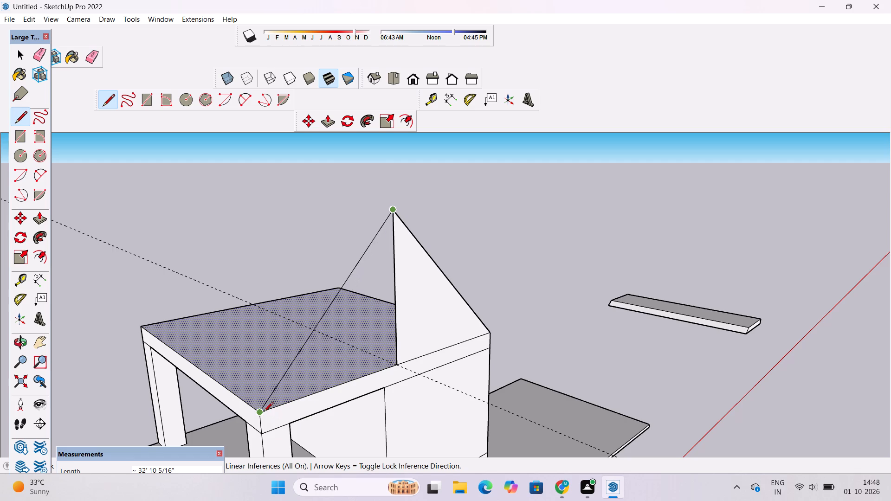
pyautogui.moveTo(264, 412); pyautogui.dragTo(262, 412)
pyautogui.press('space')
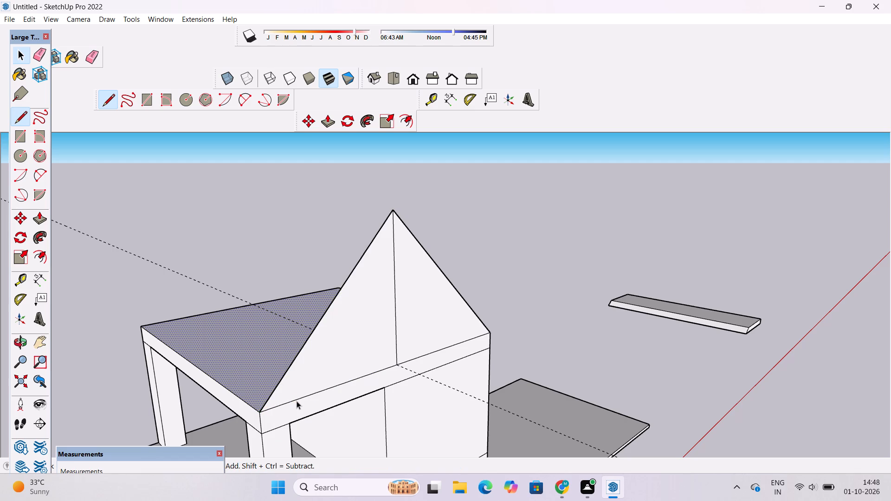
# Erase the upright centre line inside the gable triangle.
pyautogui.press('e')
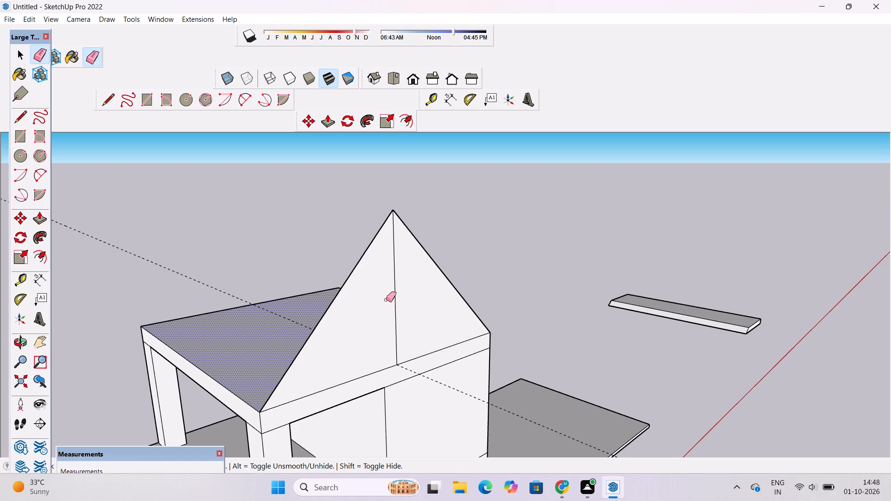
pyautogui.moveTo(406, 285); pyautogui.dragTo(394, 302)
pyautogui.press('space')
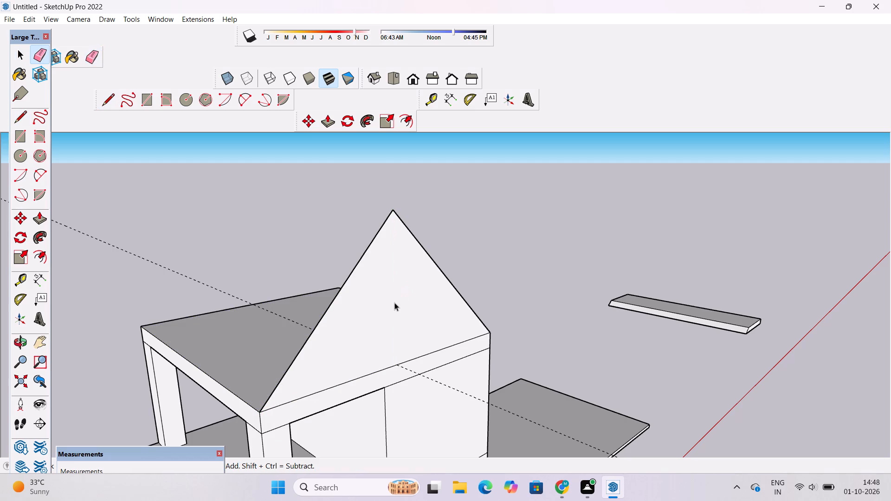
# Push/Pull the gable triangle across the top slab to its far corner, forming a solid gabled roof.
pyautogui.click(388, 294)
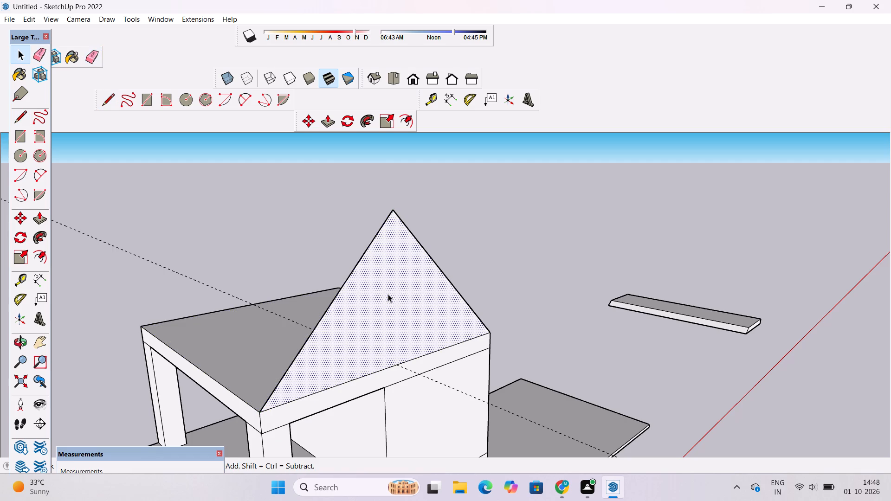
pyautogui.press('p')
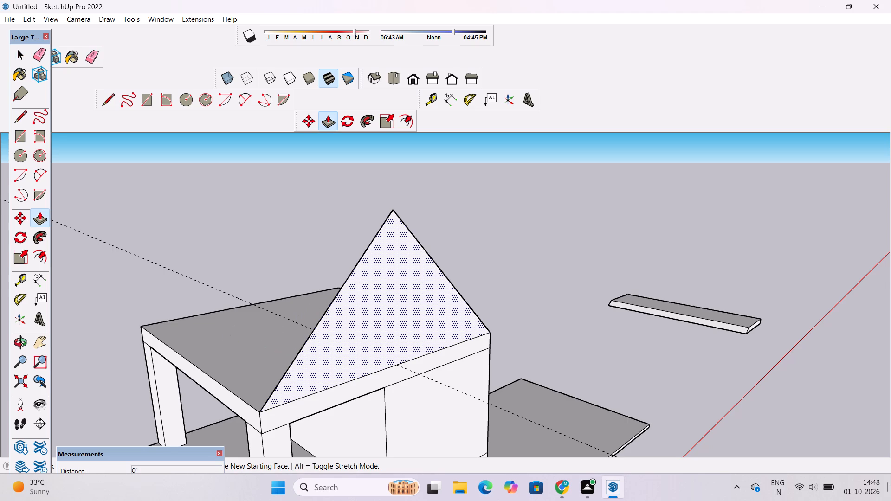
pyautogui.click(326, 333)
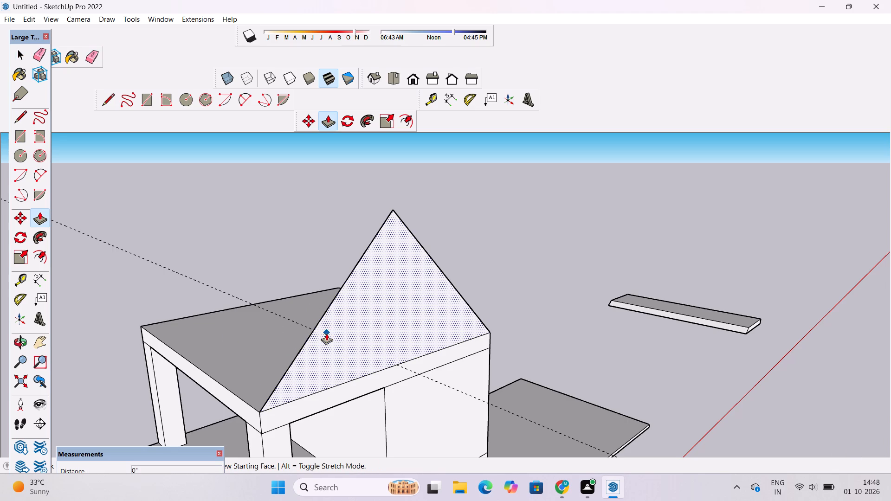
pyautogui.click(142, 326)
pyautogui.press('space')
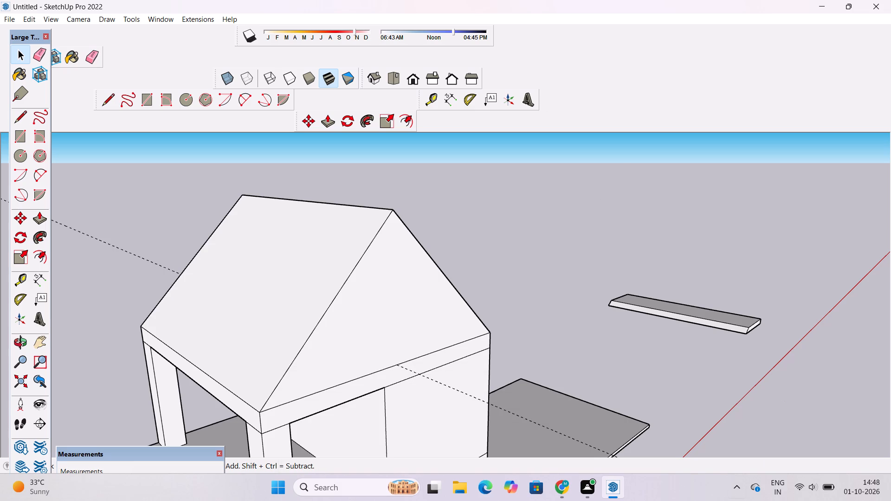
# Examine the rebuilt gabled roof and the two-level building from the front, gable end and raised angles.
pyautogui.press('o')
pyautogui.scroll(-4, 290, 304)
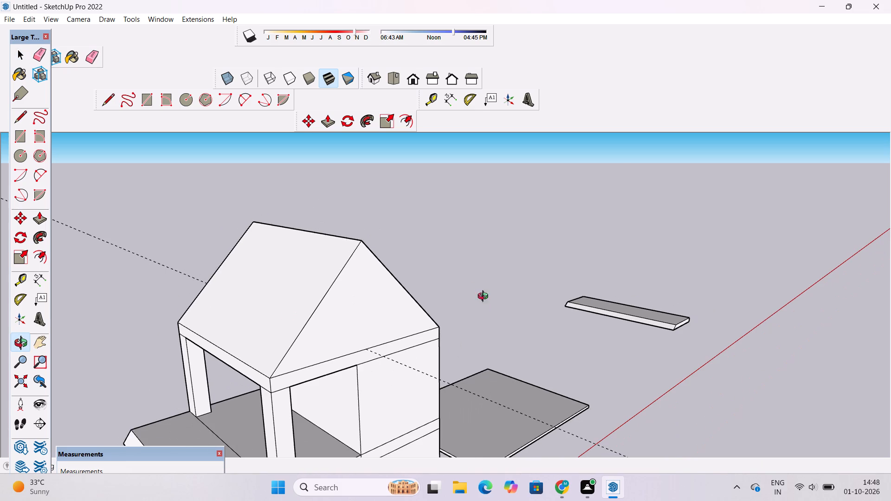
pyautogui.scroll(-3, 400, 346)
pyautogui.scroll(4, 400, 346)
pyautogui.moveTo(398, 346); pyautogui.dragTo(591, 271)
pyautogui.moveTo(589, 296); pyautogui.dragTo(435, 307)
pyautogui.scroll(-7, 435, 304)
pyautogui.moveTo(521, 305); pyautogui.dragTo(415, 333)
pyautogui.moveTo(424, 326); pyautogui.dragTo(380, 334)
pyautogui.keyDown('shift'); pyautogui.moveTo(378, 334); pyautogui.dragTo(462, 343); pyautogui.keyUp('shift')
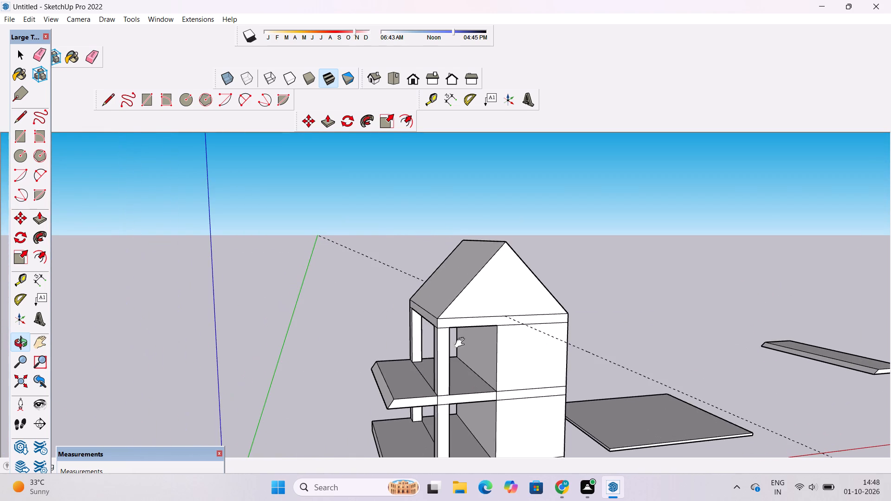
pyautogui.keyDown('shift'); pyautogui.moveTo(462, 343); pyautogui.dragTo(463, 343); pyautogui.keyUp('shift')
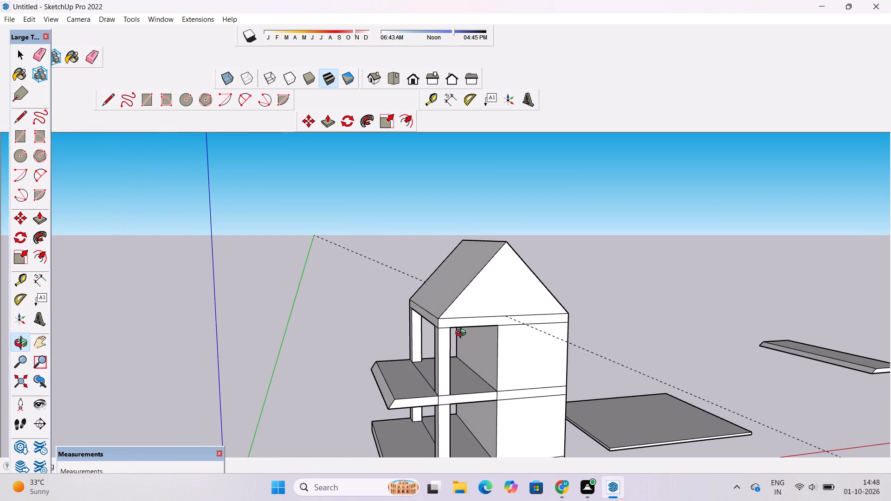
pyautogui.scroll(6, 431, 313)
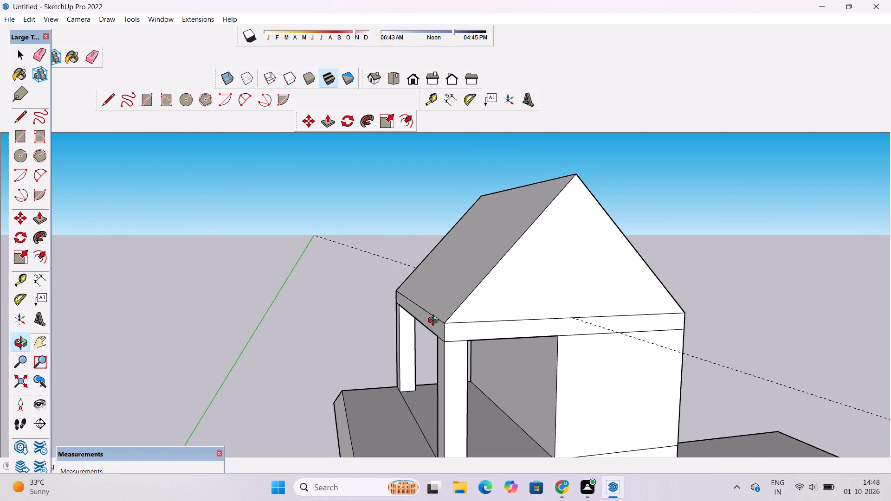
pyautogui.scroll(-3, 435, 321)
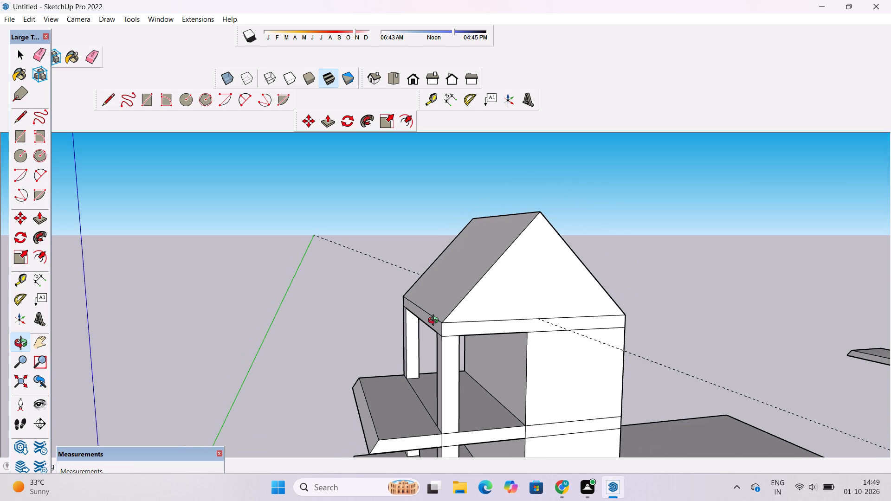
pyautogui.scroll(-1, 435, 321)
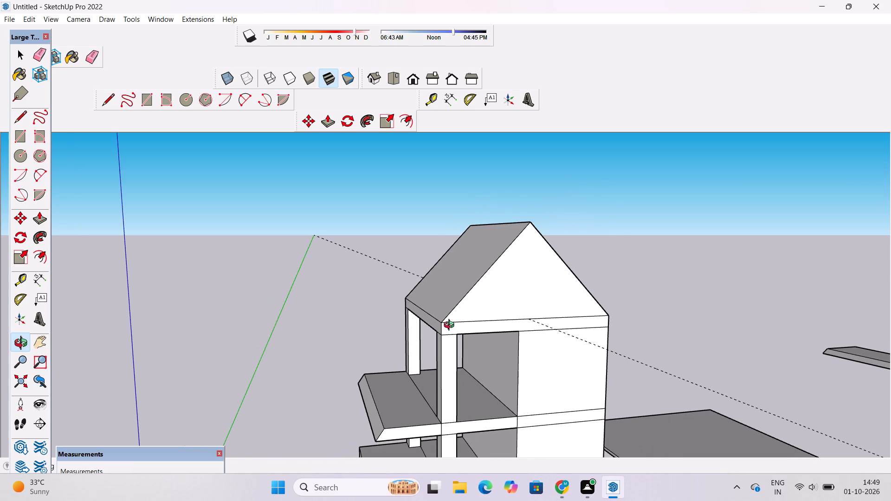
pyautogui.scroll(-4, 457, 328)
pyautogui.moveTo(520, 343); pyautogui.dragTo(413, 334)
pyautogui.scroll(1, 411, 332)
pyautogui.scroll(-3, 411, 332)
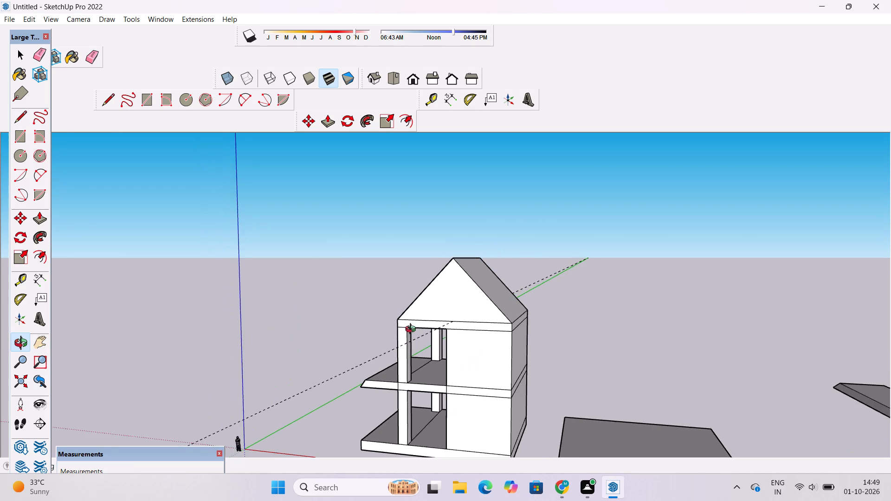
pyautogui.moveTo(413, 330); pyautogui.dragTo(517, 365)
pyautogui.keyDown('shift'); pyautogui.moveTo(517, 365); pyautogui.dragTo(481, 347); pyautogui.keyUp('shift')
pyautogui.moveTo(475, 343); pyautogui.dragTo(520, 349)
pyautogui.moveTo(507, 342); pyautogui.dragTo(511, 363)
pyautogui.scroll(2, 494, 343)
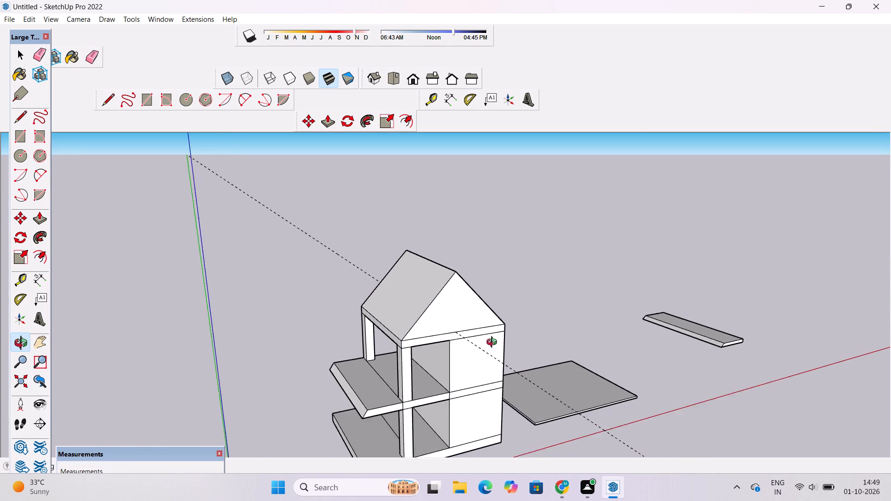
pyautogui.scroll(2, 494, 343)
pyautogui.scroll(-1, 494, 349)
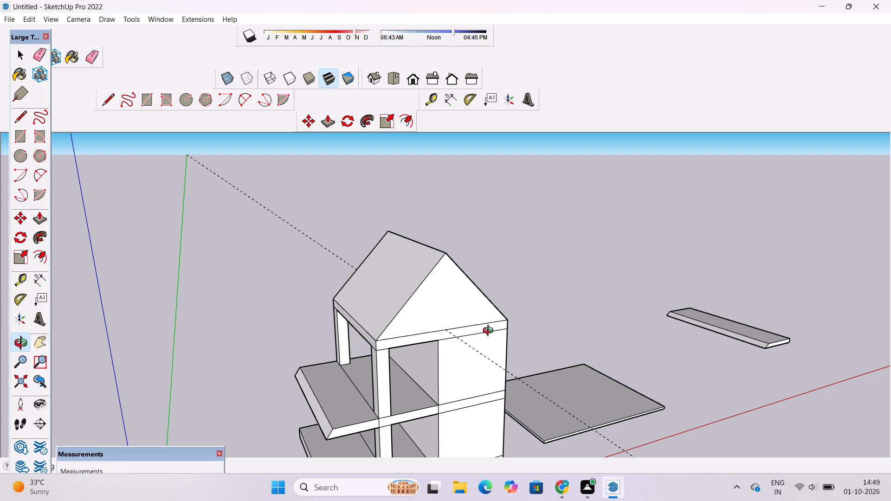
pyautogui.scroll(-4, 464, 343)
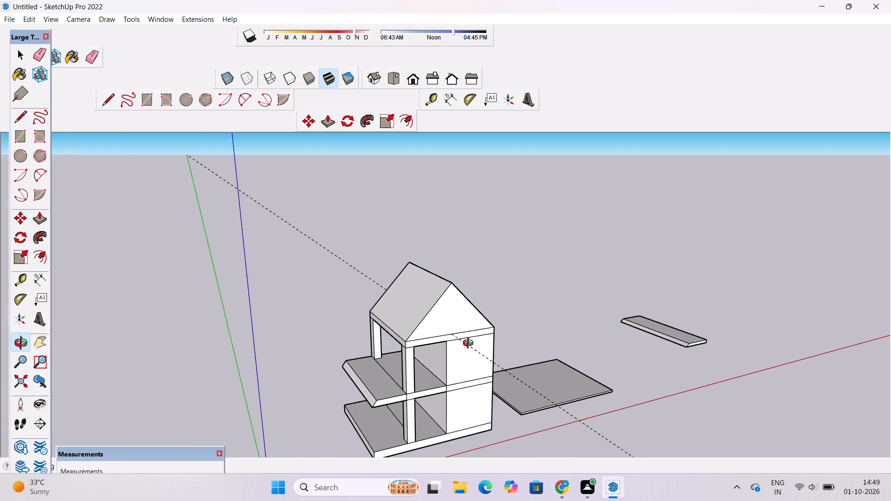
# Erase the dashed guide line that runs through the midpoint of the gable's base.
pyautogui.scroll(4, 470, 344)
pyautogui.press('e')
pyautogui.moveTo(335, 226); pyautogui.dragTo(324, 251)
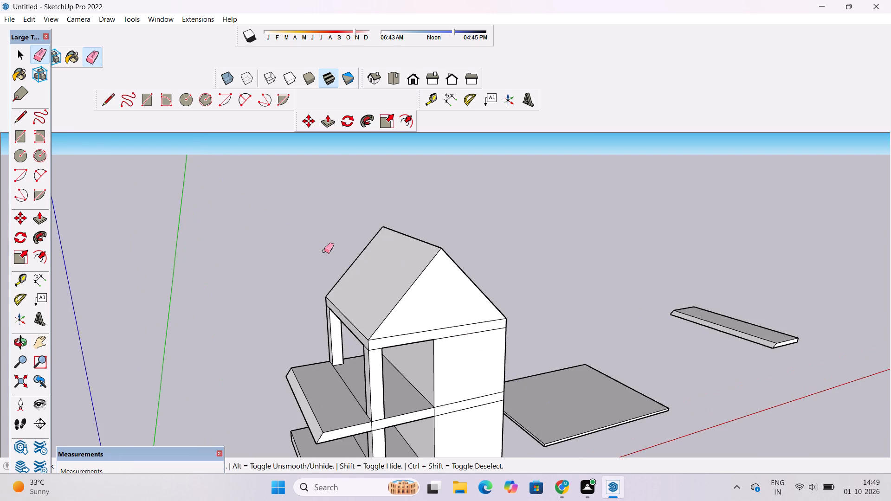
# Examine the whole building and the loose slabs beside it from the column side around to the rear wall.
pyautogui.scroll(1, 324, 251)
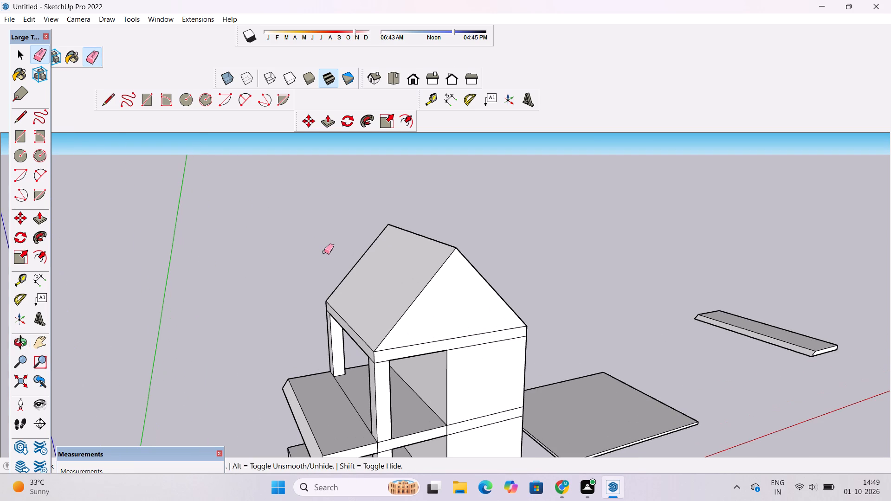
pyautogui.scroll(-3, 324, 252)
pyautogui.scroll(1, 324, 252)
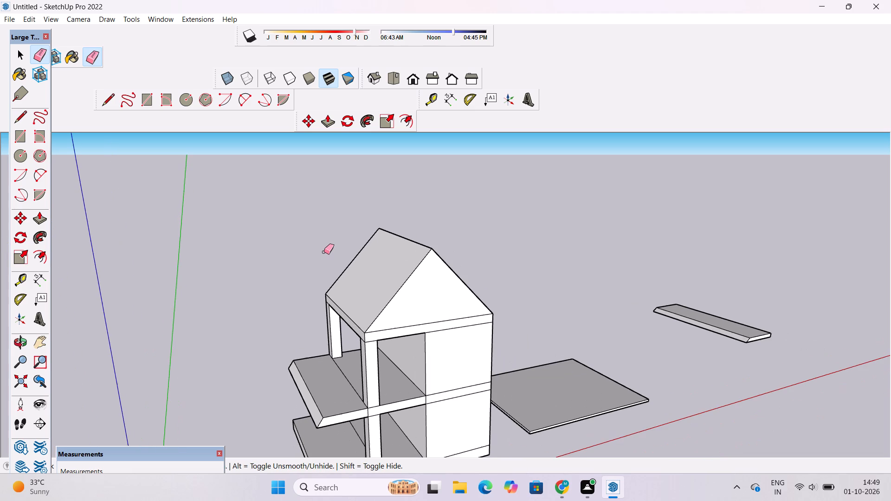
pyautogui.press('space')
pyautogui.write('o')
pyautogui.scroll(-2, 324, 252)
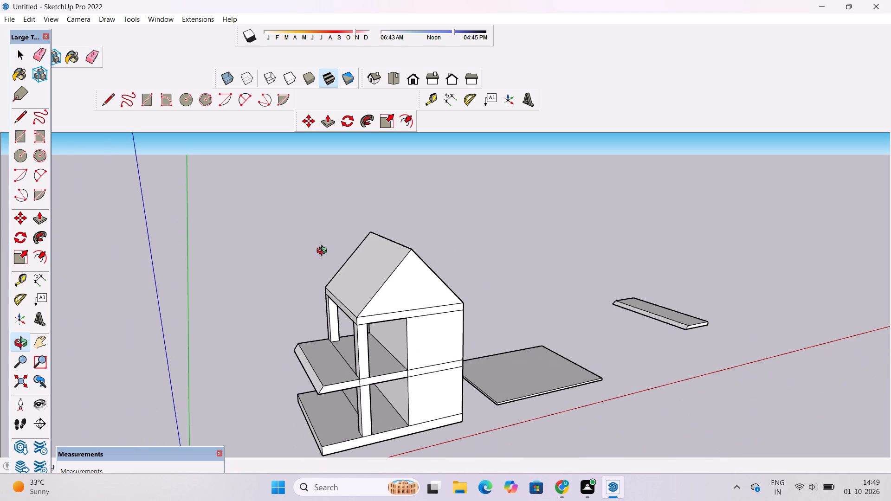
pyautogui.keyDown('shift'); pyautogui.click(324, 252); pyautogui.keyUp('shift')
pyautogui.scroll(-4, 328, 261)
pyautogui.moveTo(328, 261); pyautogui.dragTo(387, 262)
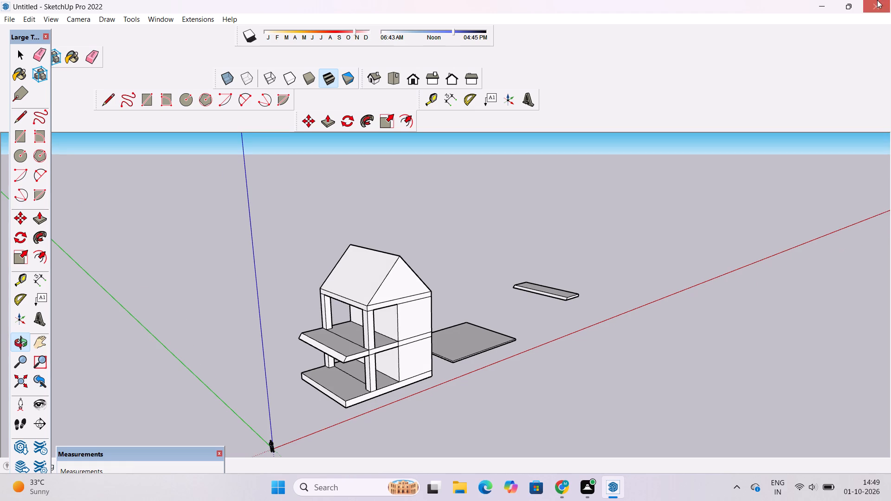
pyautogui.scroll(4, 491, 331)
pyautogui.keyDown('shift'); pyautogui.moveTo(491, 324); pyautogui.dragTo(321, 364); pyautogui.keyUp('shift')
pyautogui.scroll(-7, 322, 360)
pyautogui.keyDown('shift'); pyautogui.moveTo(243, 388); pyautogui.dragTo(375, 323); pyautogui.keyUp('shift')
pyautogui.scroll(5, 383, 313)
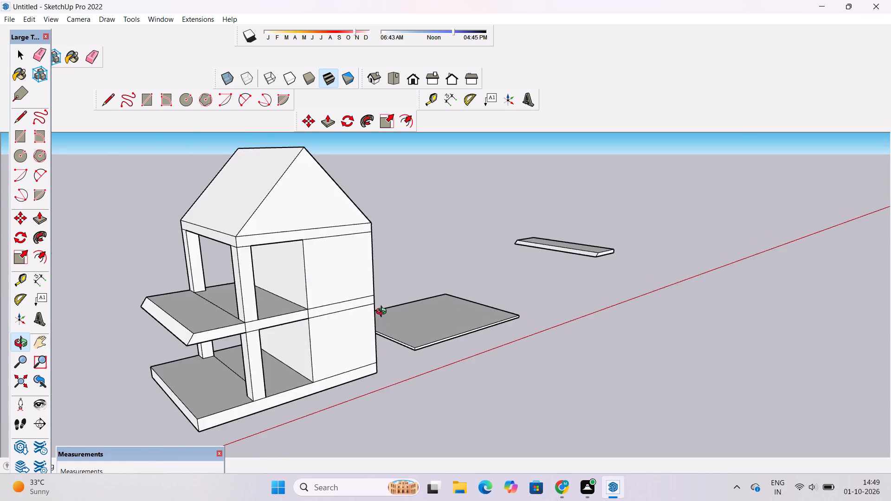
pyautogui.moveTo(394, 325); pyautogui.dragTo(283, 279)
pyautogui.keyDown('shift'); pyautogui.moveTo(281, 278); pyautogui.dragTo(290, 321); pyautogui.keyUp('shift')
pyautogui.moveTo(440, 266); pyautogui.dragTo(555, 291)
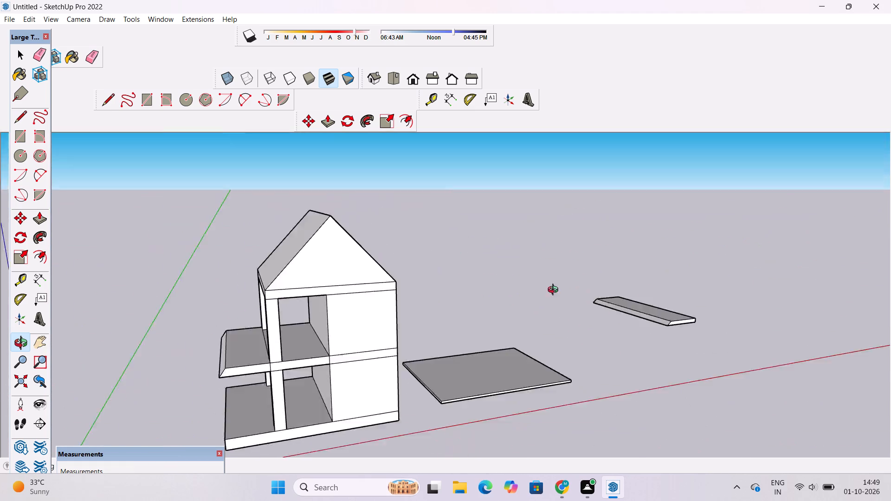
pyautogui.moveTo(555, 291); pyautogui.dragTo(325, 331)
pyautogui.moveTo(380, 331); pyautogui.dragTo(321, 338)
pyautogui.moveTo(407, 327); pyautogui.dragTo(324, 345)
pyautogui.keyDown('shift'); pyautogui.moveTo(327, 350); pyautogui.dragTo(291, 311); pyautogui.keyUp('shift')
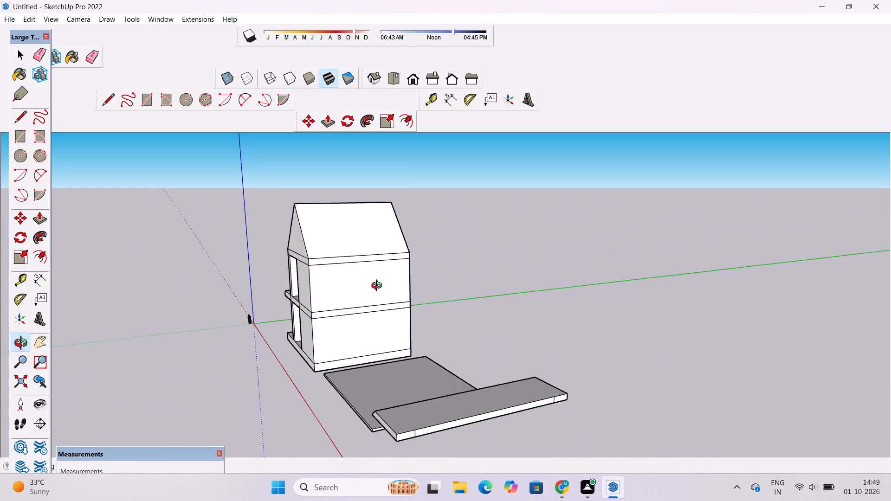
# Erase the two intermediate floor-slab edge lines across the rear wall to merge its upper and lower faces.
pyautogui.scroll(7, 379, 287)
pyautogui.keyDown('shift'); pyautogui.moveTo(376, 285); pyautogui.dragTo(330, 308); pyautogui.keyUp('shift')
pyautogui.press('e')
pyautogui.moveTo(329, 293); pyautogui.dragTo(343, 376)
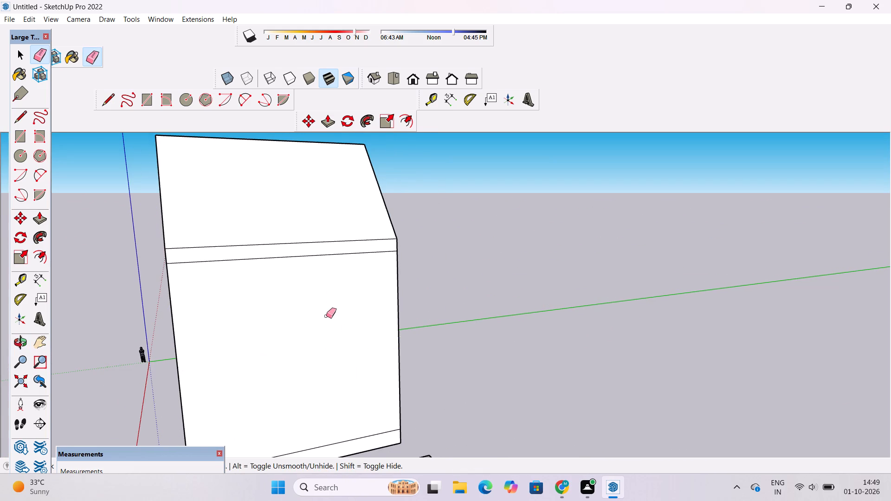
pyautogui.scroll(-7, 326, 316)
pyautogui.scroll(5, 313, 287)
pyautogui.scroll(-11, 313, 287)
pyautogui.scroll(5, 312, 344)
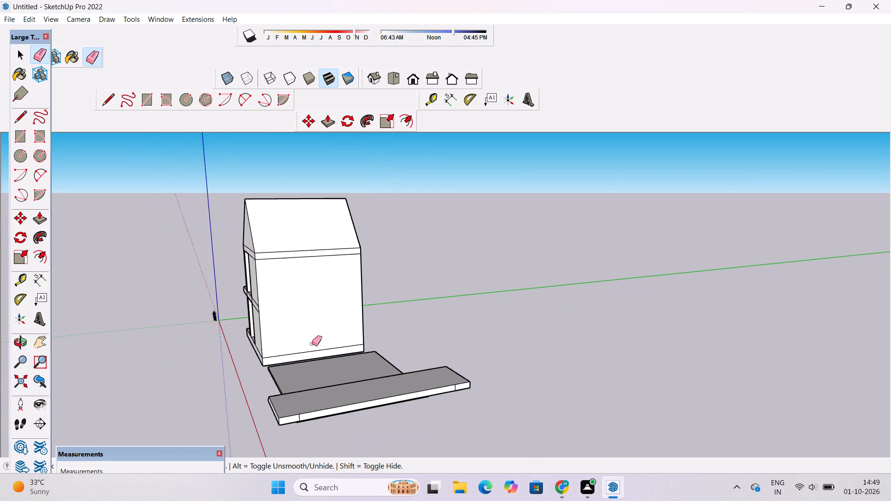
# Erase the base-slab edge line across the bottom of the rear wall.
pyautogui.scroll(4, 312, 344)
pyautogui.moveTo(318, 355); pyautogui.dragTo(322, 365)
# Erase the two intermediate floor-slab edge lines across the gable-end side wall to merge its upper and lower faces.
pyautogui.press('o')
pyautogui.scroll(-5, 324, 340)
pyautogui.moveTo(202, 366); pyautogui.dragTo(399, 321)
pyautogui.scroll(-5, 350, 303)
pyautogui.moveTo(295, 304); pyautogui.dragTo(364, 308)
pyautogui.moveTo(355, 307); pyautogui.dragTo(356, 318)
pyautogui.scroll(4, 346, 312)
pyautogui.moveTo(342, 317); pyautogui.dragTo(341, 324)
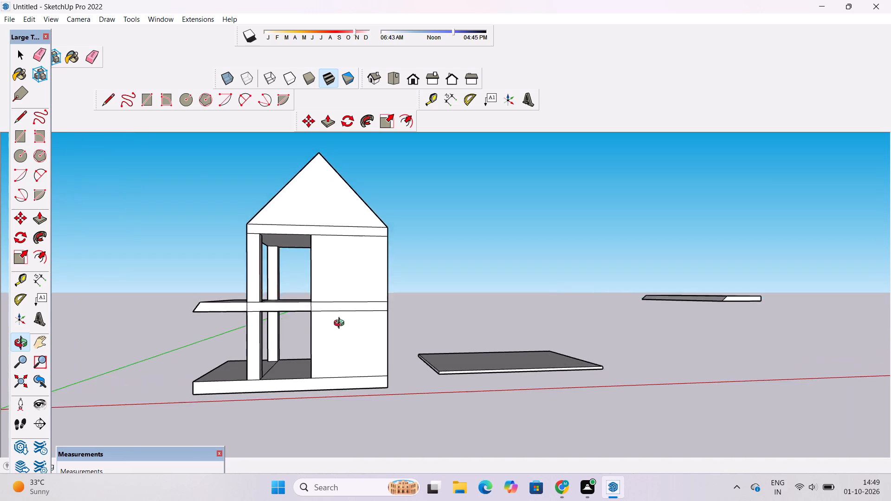
pyautogui.moveTo(341, 324); pyautogui.dragTo(337, 338)
pyautogui.scroll(4, 335, 320)
pyautogui.press('e')
pyautogui.moveTo(360, 282); pyautogui.dragTo(362, 319)
# Examine the two-level building from the column side, from below and from above, ending on the gable end of the roof.
pyautogui.press('o')
pyautogui.scroll(-3, 361, 302)
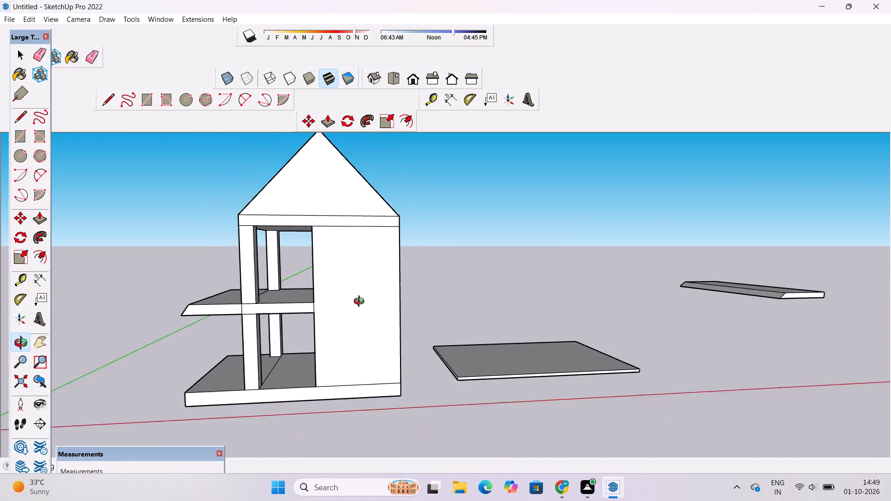
pyautogui.scroll(-3, 361, 302)
pyautogui.moveTo(267, 367); pyautogui.dragTo(449, 311)
pyautogui.scroll(-5, 390, 283)
pyautogui.moveTo(209, 321); pyautogui.dragTo(378, 350)
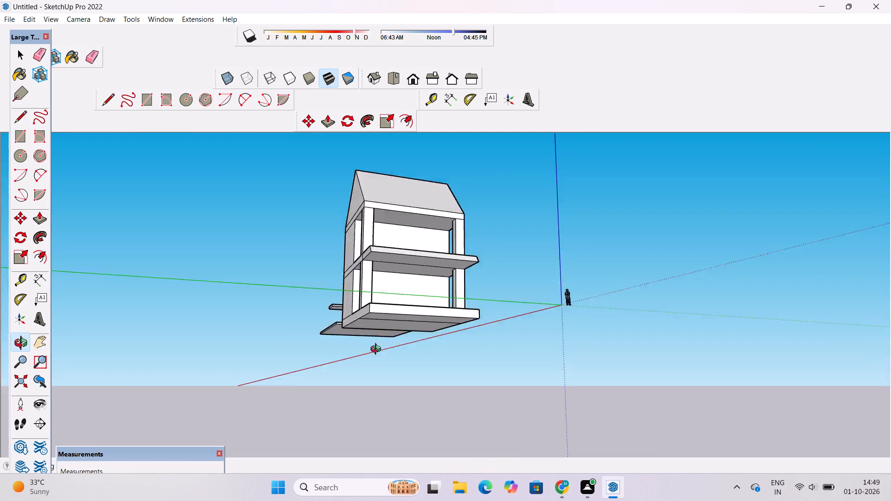
pyautogui.moveTo(378, 350); pyautogui.dragTo(292, 387)
pyautogui.scroll(-5, 423, 279)
pyautogui.moveTo(453, 270); pyautogui.dragTo(384, 305)
pyautogui.scroll(1, 385, 297)
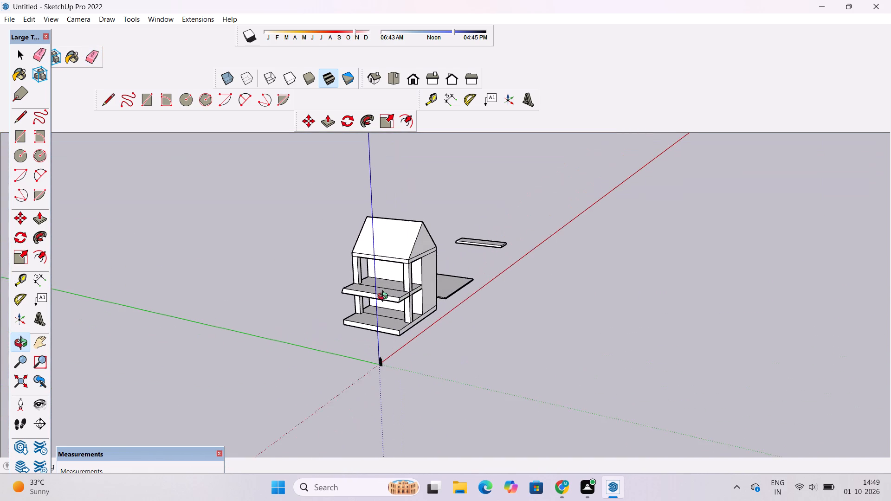
pyautogui.scroll(1, 385, 297)
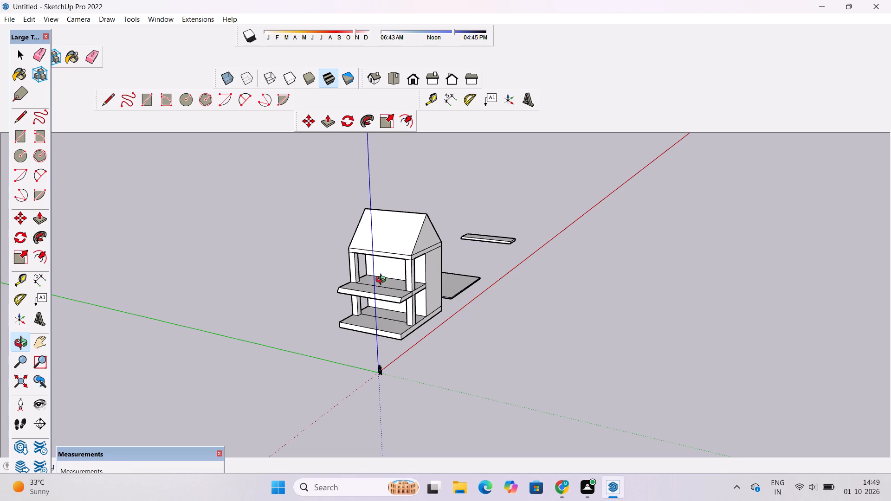
pyautogui.scroll(-4, 383, 281)
pyautogui.scroll(10, 383, 281)
pyautogui.moveTo(383, 281); pyautogui.dragTo(298, 308)
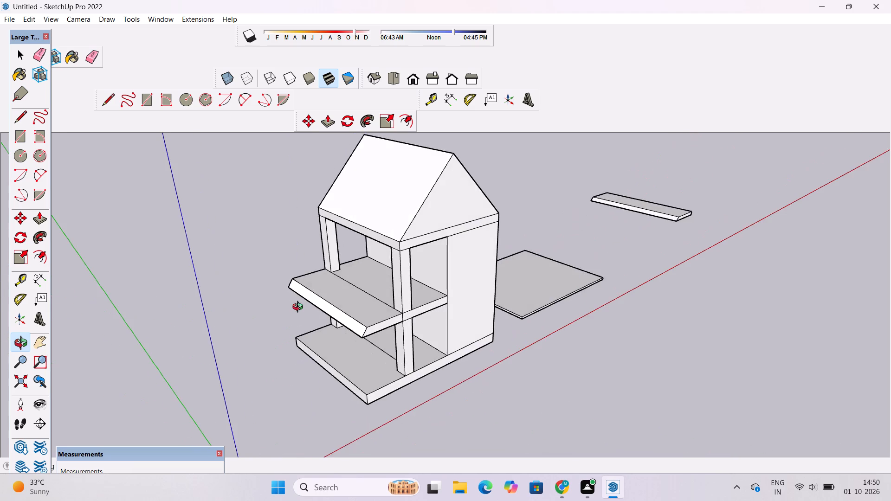
pyautogui.scroll(-3, 336, 347)
pyautogui.scroll(-5, 424, 386)
pyautogui.moveTo(427, 386); pyautogui.dragTo(355, 267)
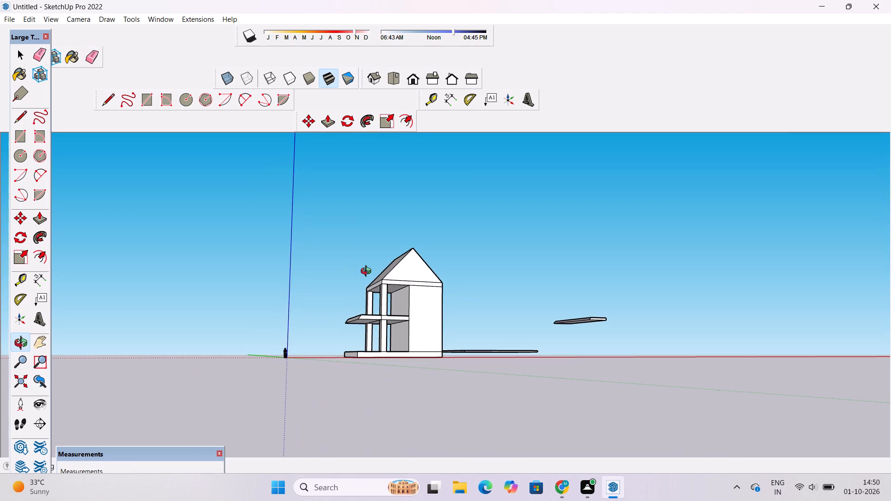
pyautogui.scroll(4, 394, 263)
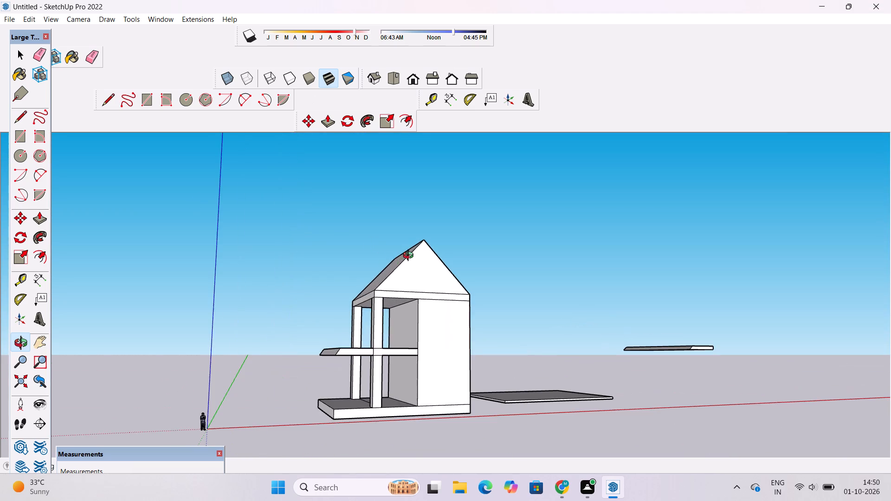
pyautogui.keyDown('shift'); pyautogui.moveTo(416, 254); pyautogui.dragTo(345, 289); pyautogui.keyUp('shift')
pyautogui.scroll(5, 356, 289)
pyautogui.moveTo(356, 289); pyautogui.dragTo(323, 304)
pyautogui.moveTo(324, 315); pyautogui.dragTo(287, 314)
pyautogui.moveTo(287, 313); pyautogui.dragTo(316, 307)
pyautogui.moveTo(317, 304); pyautogui.dragTo(349, 299)
pyautogui.keyDown('shift'); pyautogui.moveTo(349, 299); pyautogui.dragTo(365, 315); pyautogui.keyUp('shift')
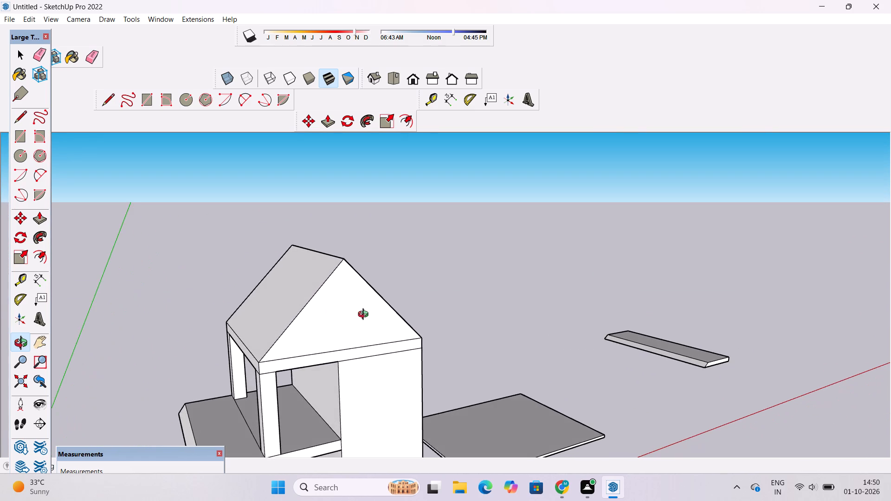
pyautogui.keyDown('shift'); pyautogui.moveTo(365, 315); pyautogui.dragTo(361, 322); pyautogui.keyUp('shift')
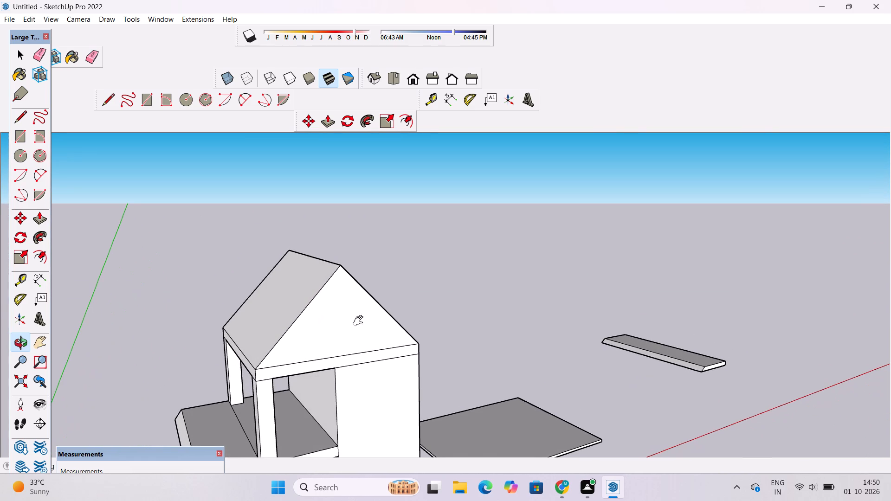
pyautogui.keyDown('shift'); pyautogui.moveTo(360, 321); pyautogui.dragTo(341, 330); pyautogui.keyUp('shift')
# Copy the triangular gable face with its edges about 67' away, into the empty space beyond the building.
pyautogui.press('space')
pyautogui.click(300, 341)
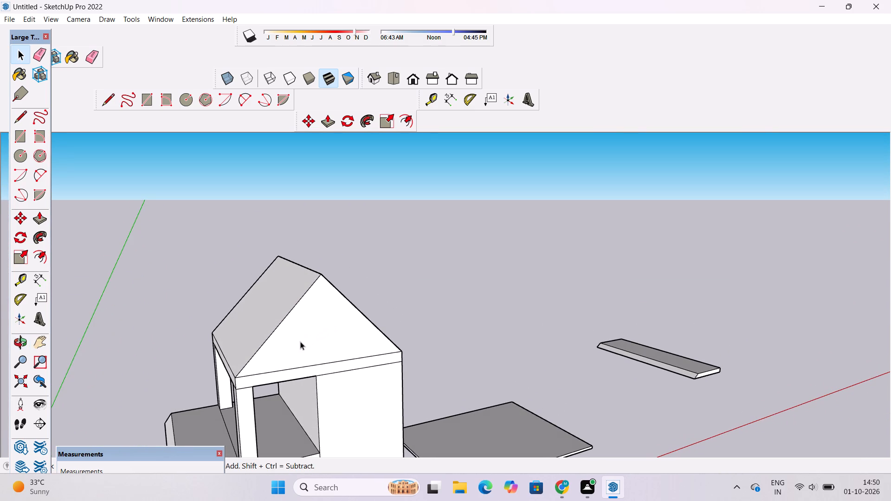
pyautogui.click(300, 341)
pyautogui.click(300, 341)
pyautogui.press('m')
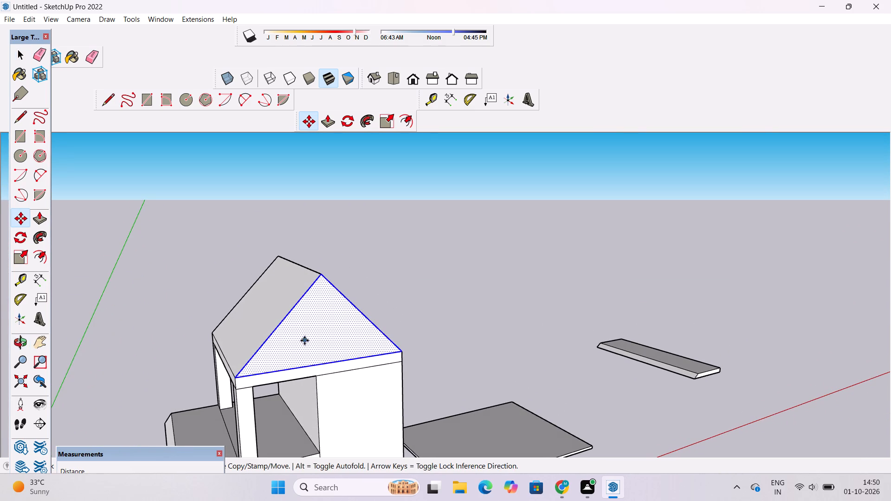
pyautogui.scroll(3, 304, 340)
pyautogui.scroll(-4, 281, 333)
pyautogui.scroll(4, 393, 341)
pyautogui.click(394, 353)
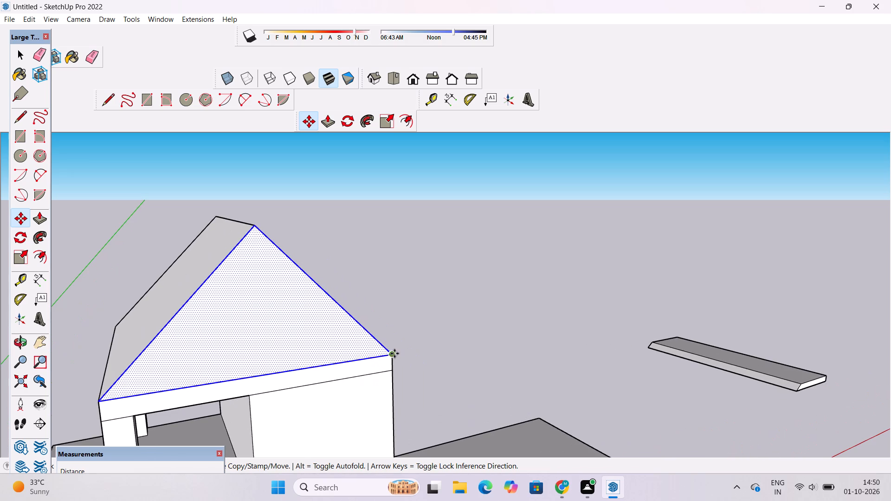
pyautogui.scroll(-8, 433, 350)
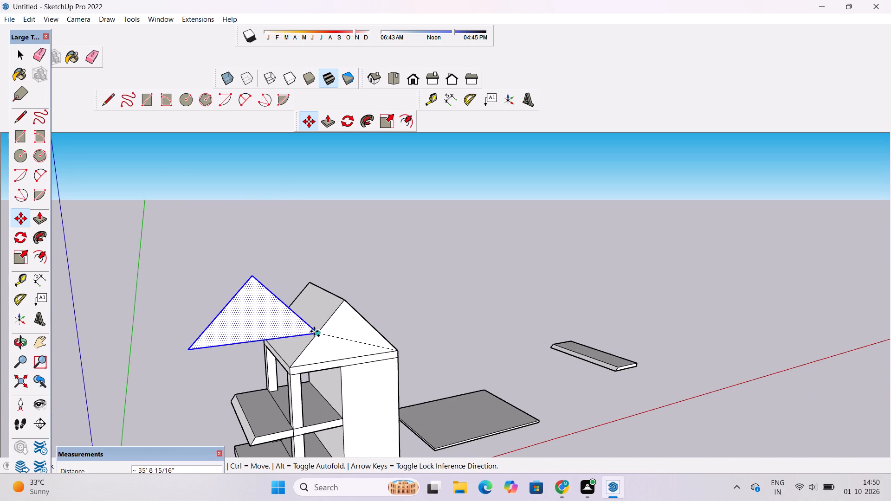
pyautogui.scroll(2, 457, 326)
pyautogui.click(538, 330)
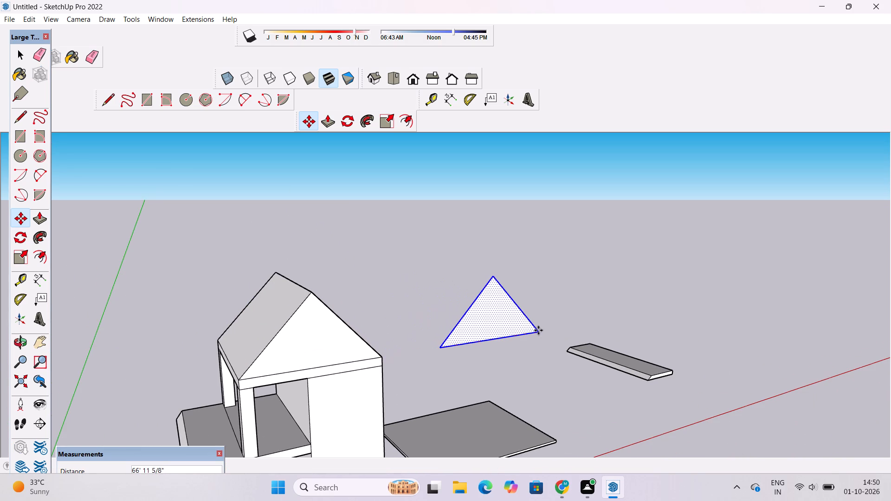
pyautogui.press('space')
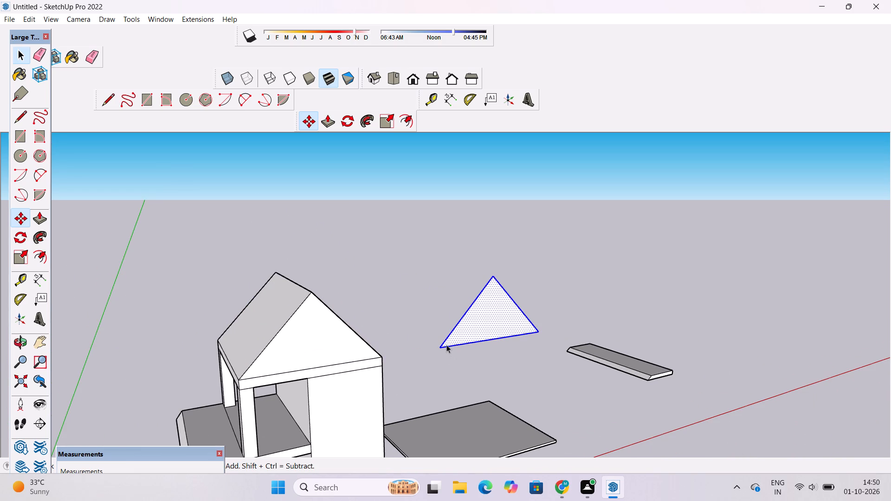
# Offset the copied triangle's outline inward by about 1' 6".
pyautogui.press('o')
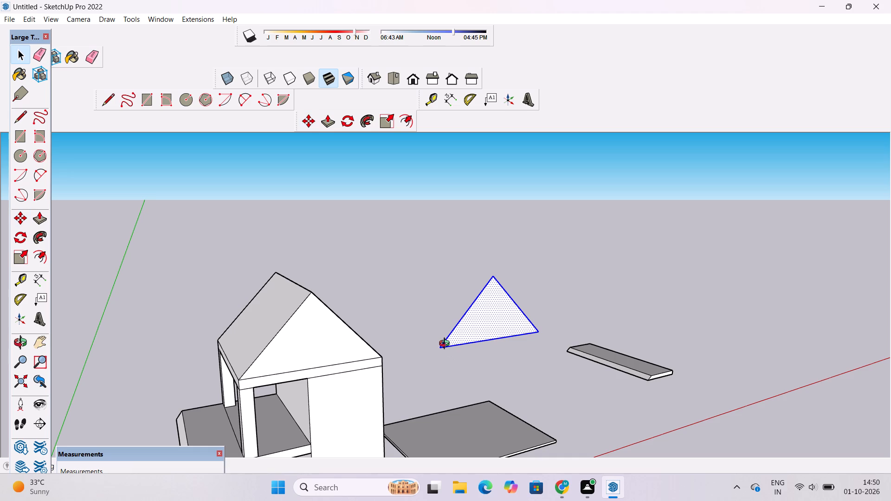
pyautogui.press('f')
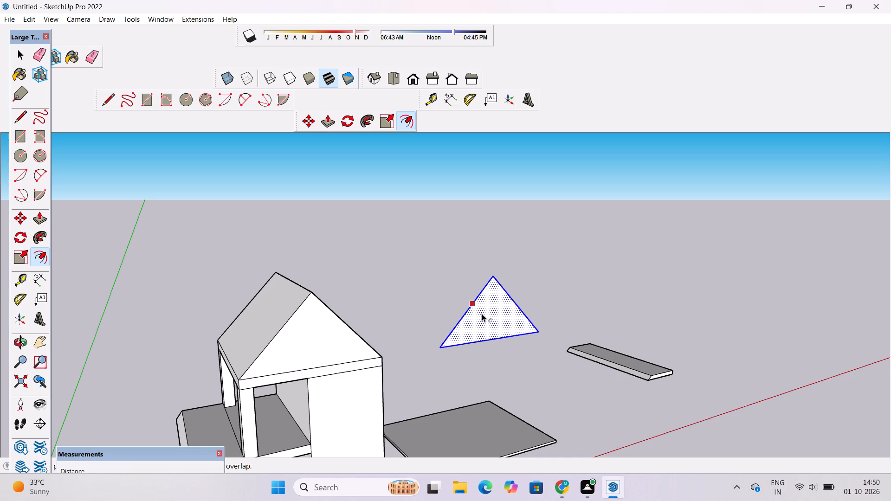
pyautogui.scroll(3, 482, 314)
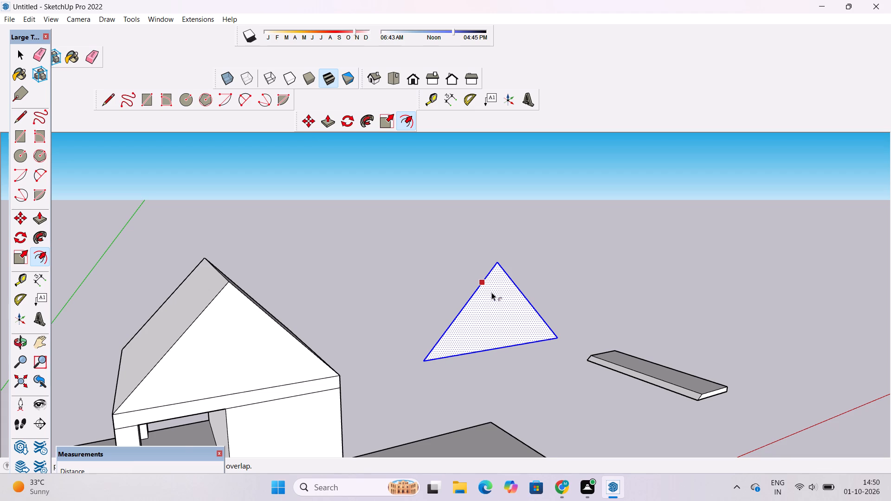
pyautogui.scroll(2, 511, 302)
pyautogui.click(496, 275)
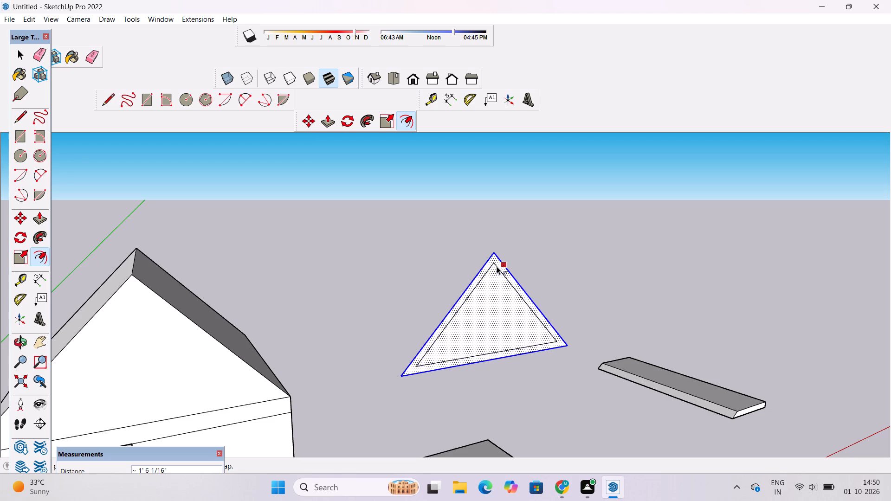
pyautogui.click(497, 266)
pyautogui.press('space')
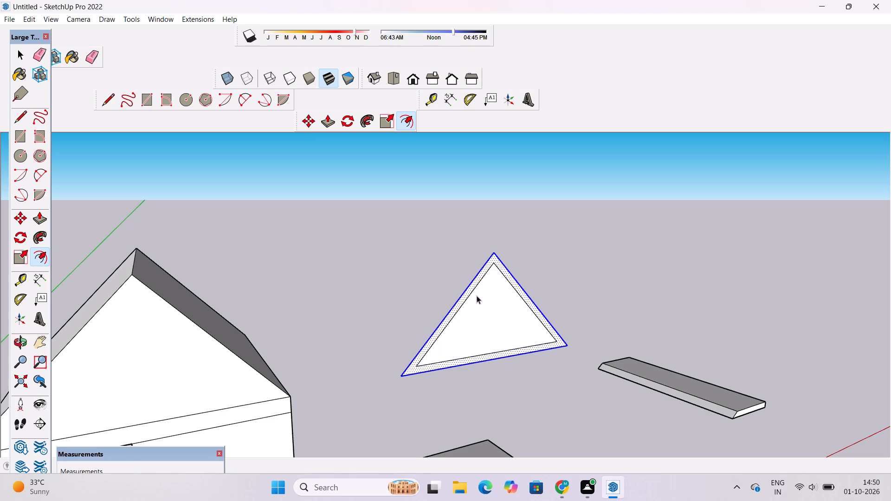
# Draw lines from the inner triangle's two lower corners to the outer base edge, continuing the inner slopes.
pyautogui.press('l')
pyautogui.scroll(9, 432, 379)
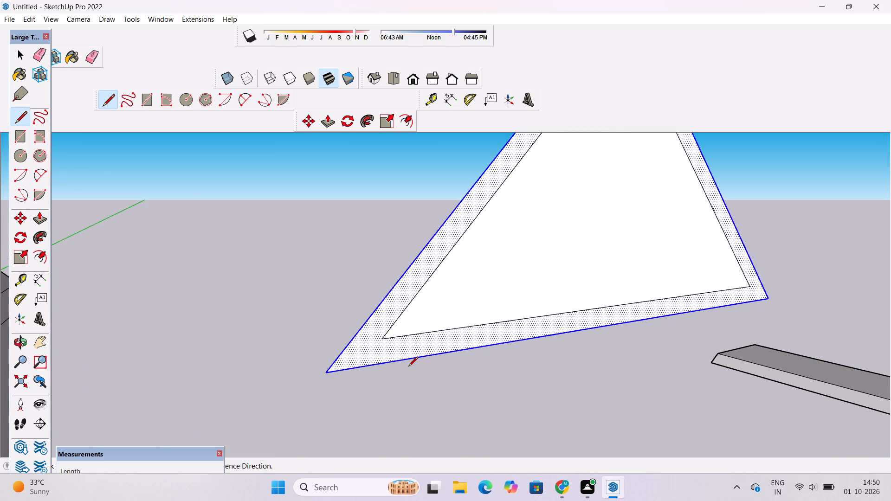
pyautogui.scroll(3, 408, 367)
pyautogui.scroll(-3, 390, 344)
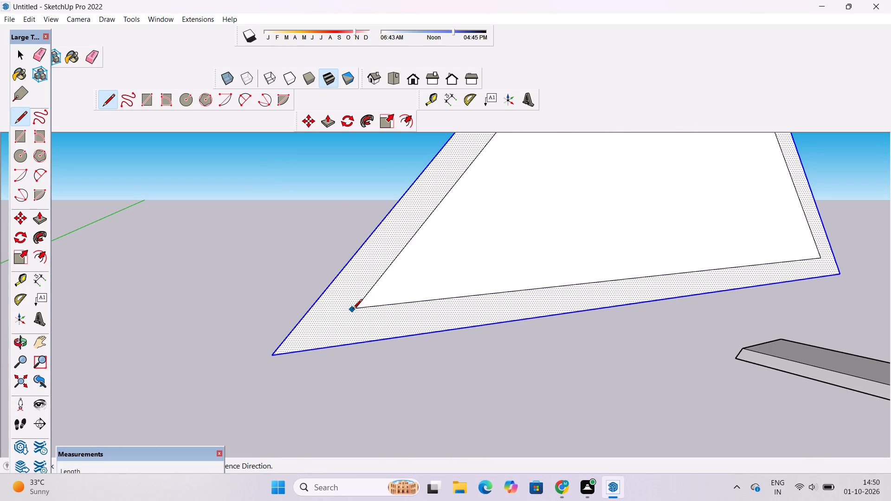
pyautogui.click(355, 308)
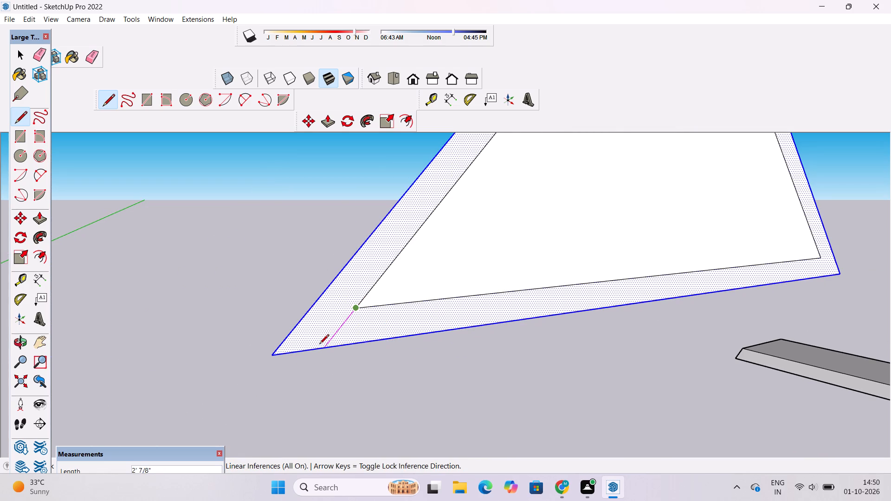
pyautogui.click(319, 350)
pyautogui.scroll(-10, 264, 350)
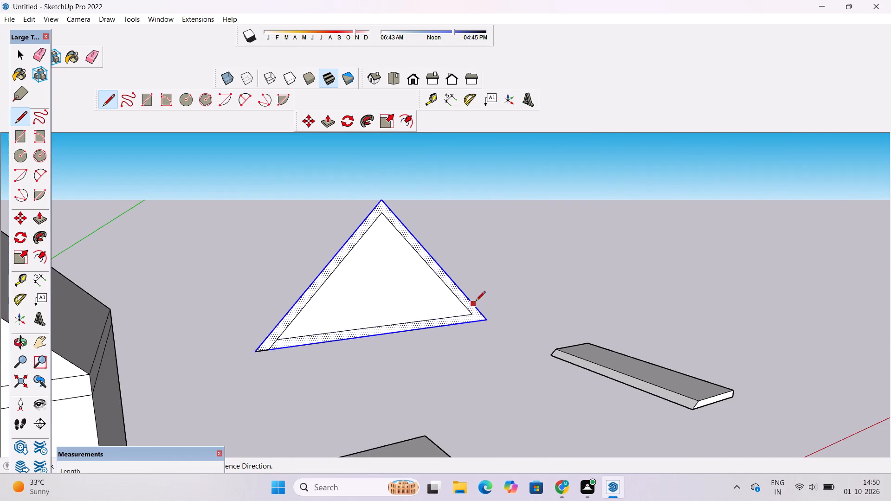
pyautogui.scroll(9, 497, 311)
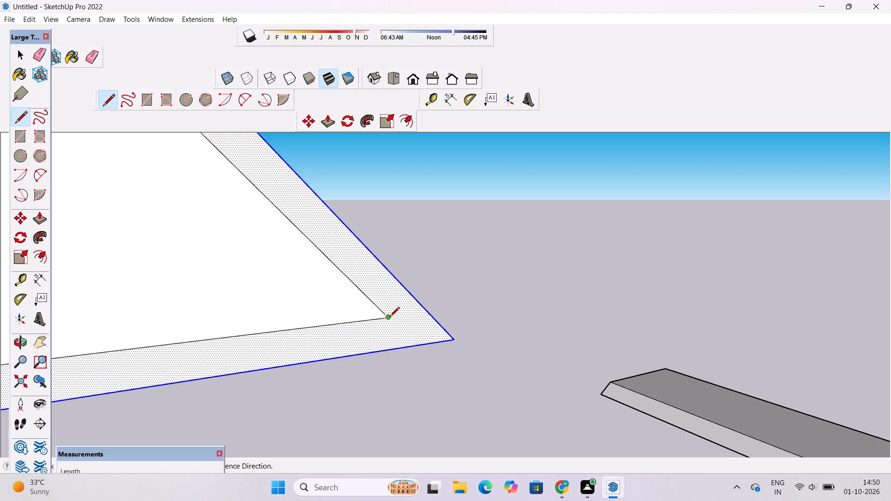
pyautogui.click(390, 317)
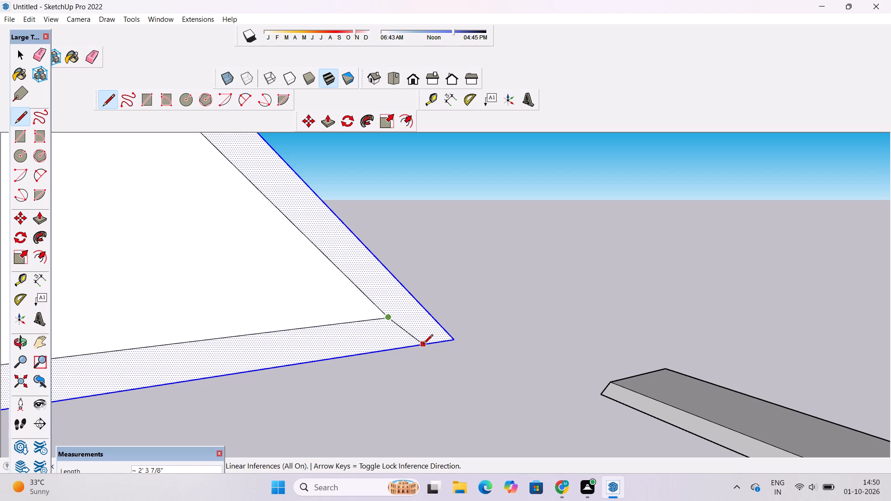
pyautogui.click(417, 346)
pyautogui.press('space')
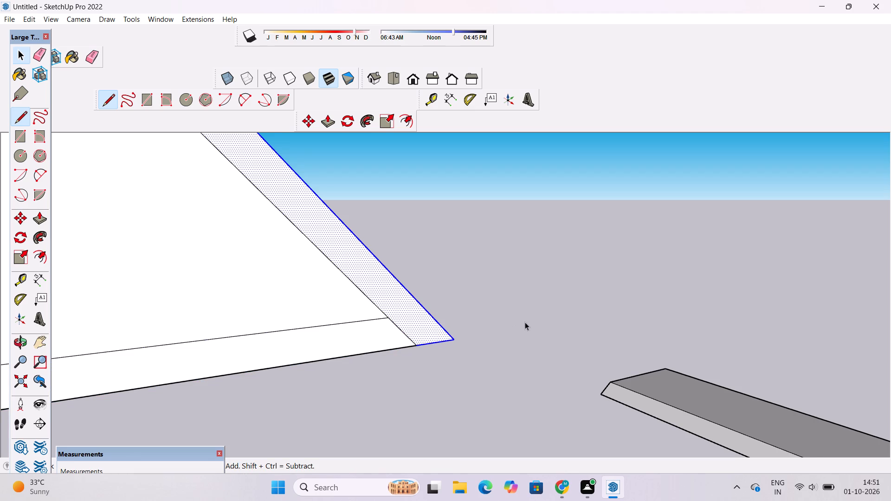
# Erase the triangle's inner horizontal line and outer base edge, leaving only an inverted-V roof profile.
pyautogui.scroll(-10, 525, 322)
pyautogui.scroll(3, 523, 321)
pyautogui.press('e')
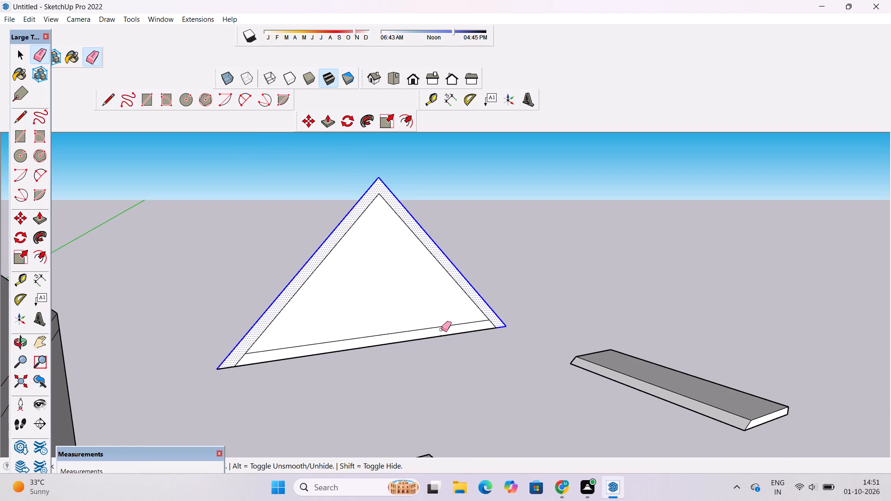
pyautogui.moveTo(463, 321); pyautogui.dragTo(463, 329)
pyautogui.scroll(-4, 427, 349)
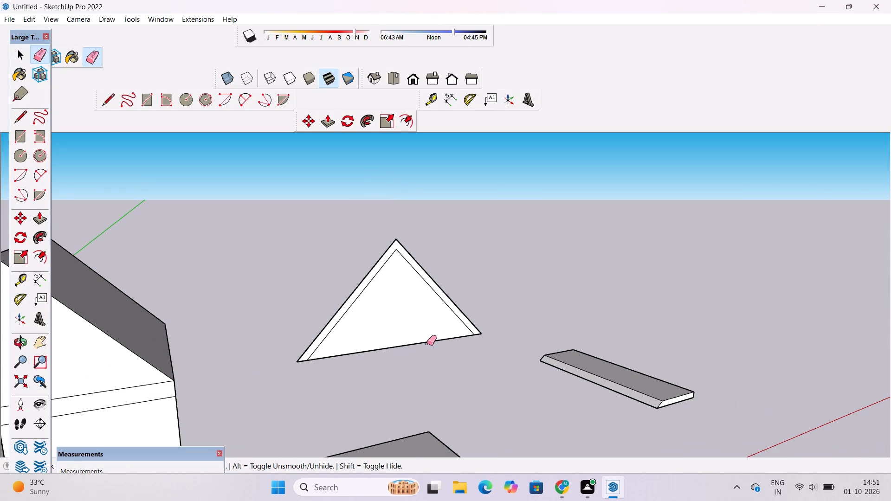
pyautogui.moveTo(427, 343); pyautogui.dragTo(429, 337)
pyautogui.press('space')
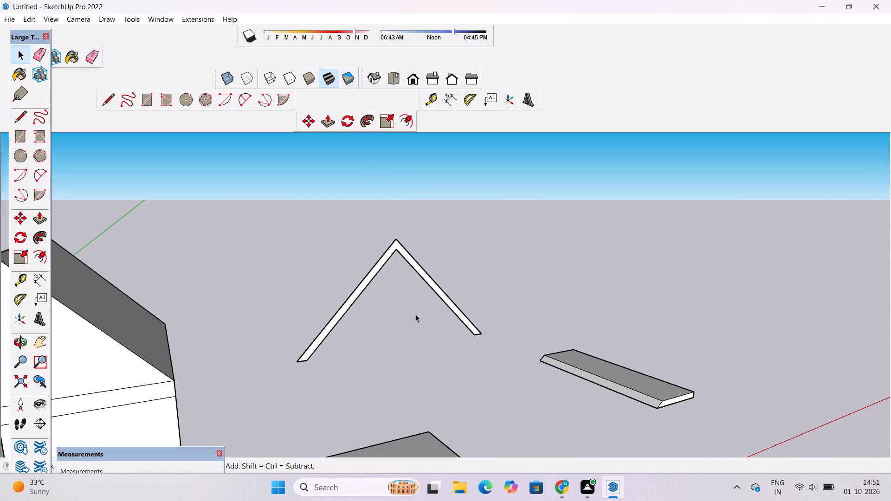
# Extrude the inverted-V profile by 51' with Push/Pull to form a separate gabled roof shell.
pyautogui.write('op')
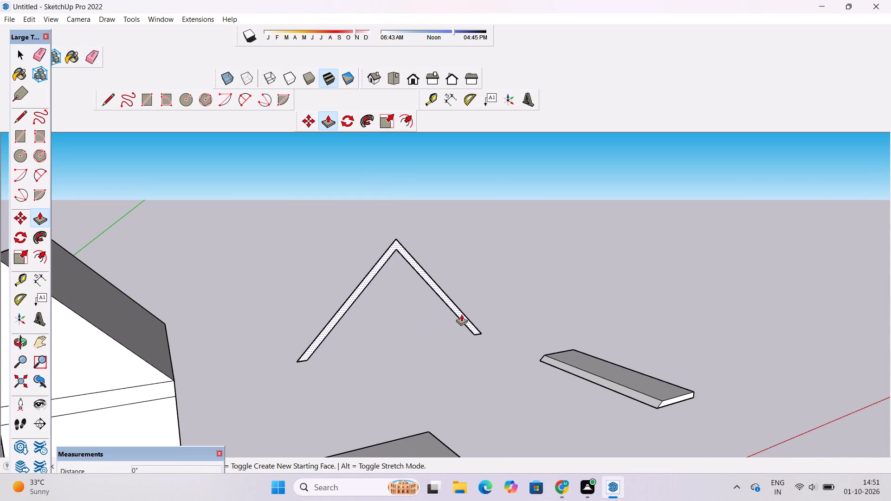
pyautogui.click(463, 315)
pyautogui.scroll(5, 443, 286)
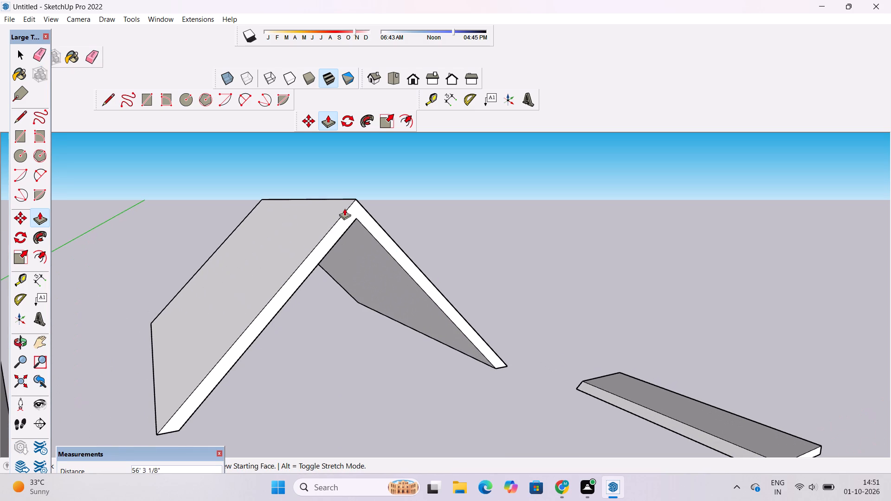
pyautogui.write("51'")
pyautogui.press('Return')
pyautogui.press('o')
pyautogui.scroll(-9, 349, 226)
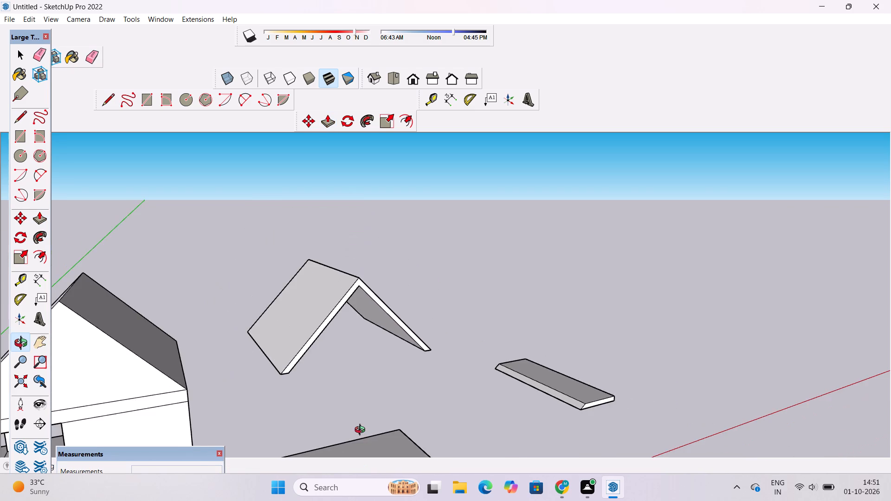
pyautogui.scroll(-6, 360, 426)
pyautogui.moveTo(316, 423); pyautogui.dragTo(352, 375)
pyautogui.scroll(-3, 354, 375)
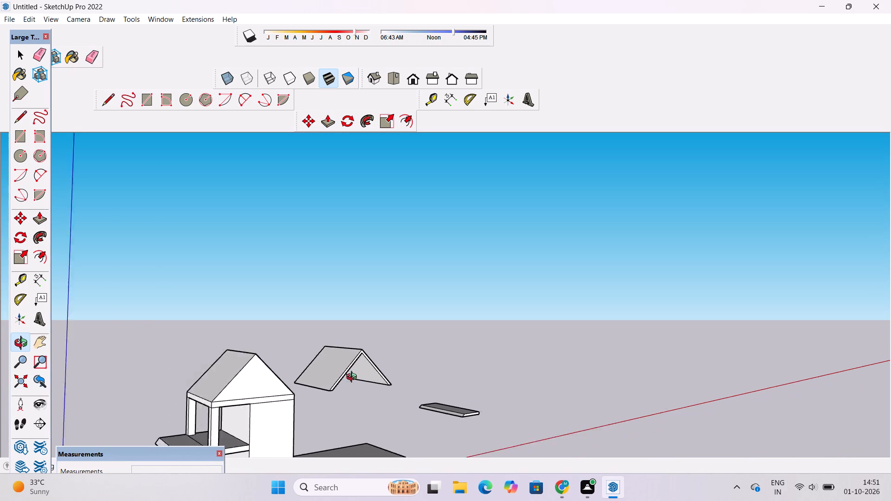
# Examine the separate roof shell beside the building from several angles, comparing it with the gabled roof.
pyautogui.scroll(-2, 354, 378)
pyautogui.moveTo(435, 385); pyautogui.dragTo(337, 397)
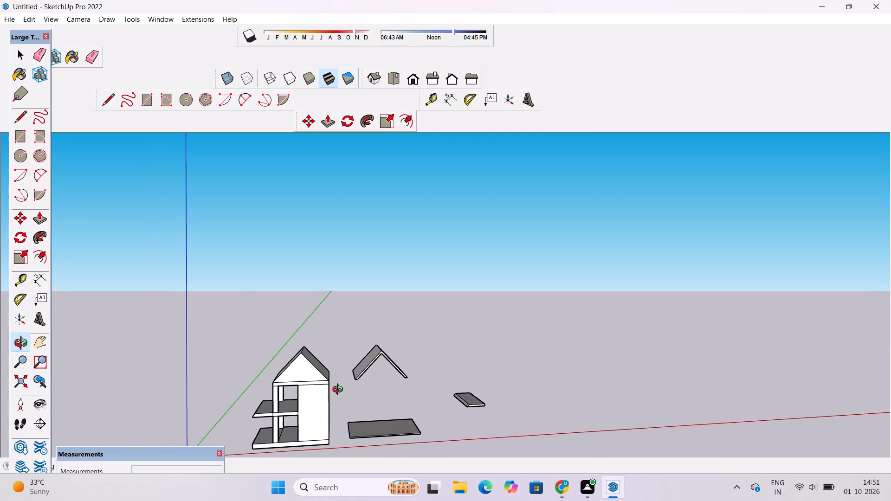
pyautogui.scroll(-3, 340, 391)
pyautogui.scroll(1, 340, 391)
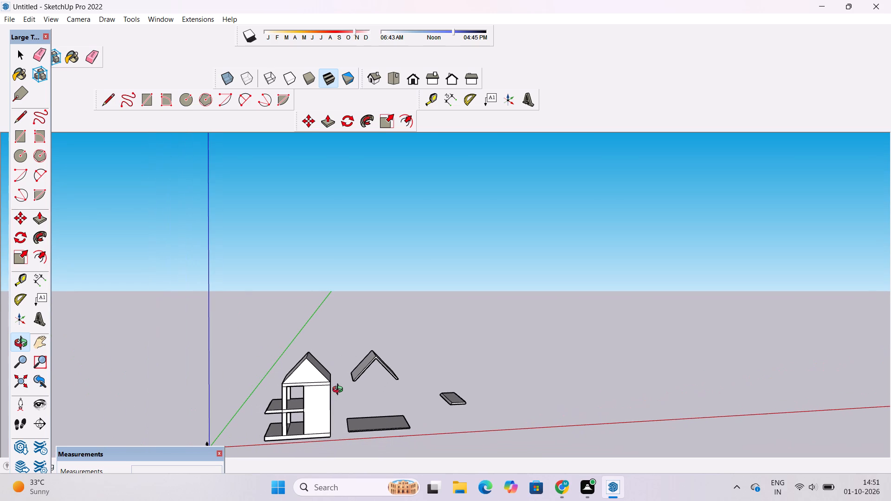
pyautogui.keyDown('shift'); pyautogui.moveTo(341, 391); pyautogui.dragTo(410, 433); pyautogui.keyUp('shift')
pyautogui.moveTo(411, 433); pyautogui.dragTo(523, 416)
pyautogui.keyDown('shift'); pyautogui.moveTo(521, 416); pyautogui.dragTo(521, 368); pyautogui.keyUp('shift')
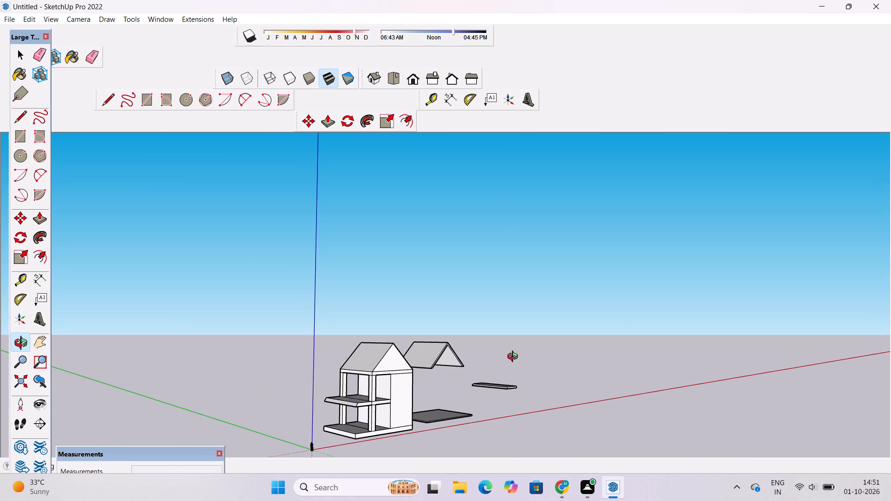
pyautogui.scroll(2, 516, 356)
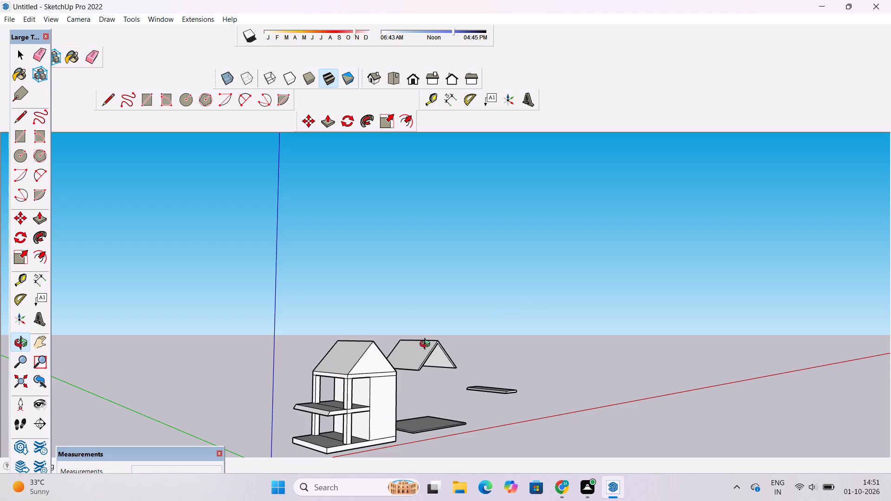
pyautogui.scroll(6, 432, 346)
pyautogui.keyDown('shift'); pyautogui.moveTo(443, 350); pyautogui.dragTo(375, 367); pyautogui.keyUp('shift')
pyautogui.moveTo(398, 375); pyautogui.dragTo(293, 396)
pyautogui.scroll(4, 292, 397)
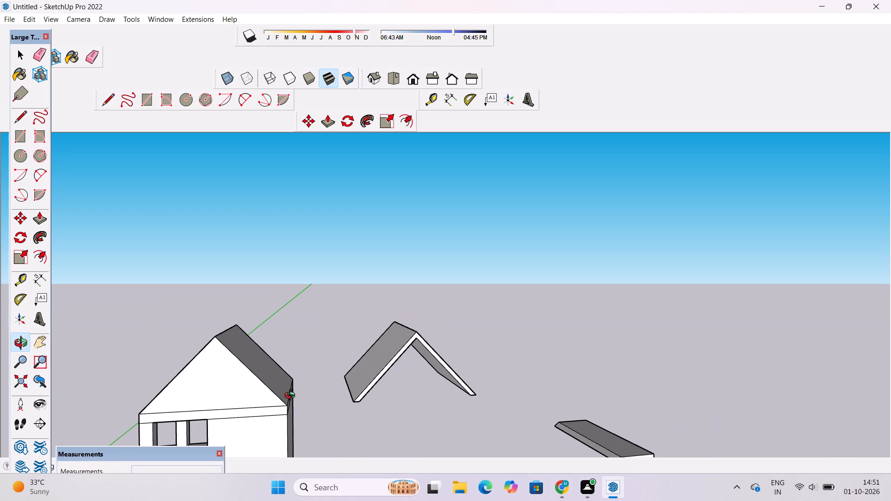
pyautogui.scroll(5, 439, 341)
pyautogui.scroll(-2, 439, 341)
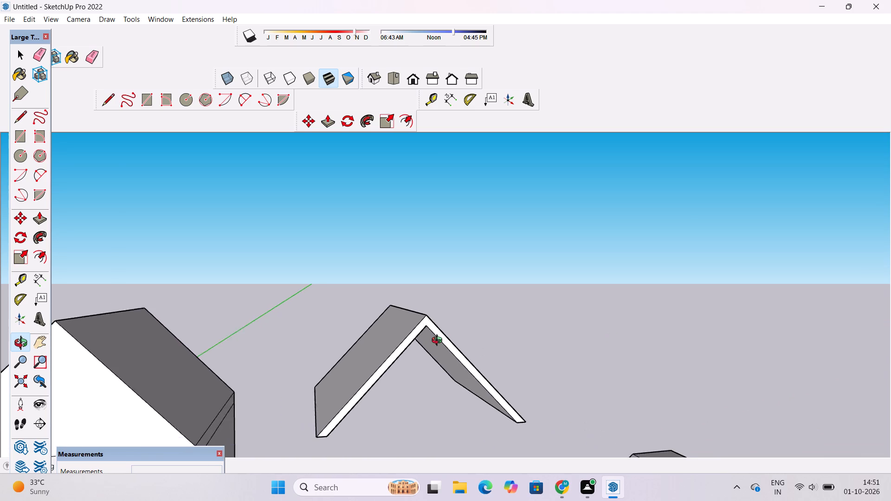
pyautogui.scroll(-4, 439, 341)
pyautogui.click(439, 341)
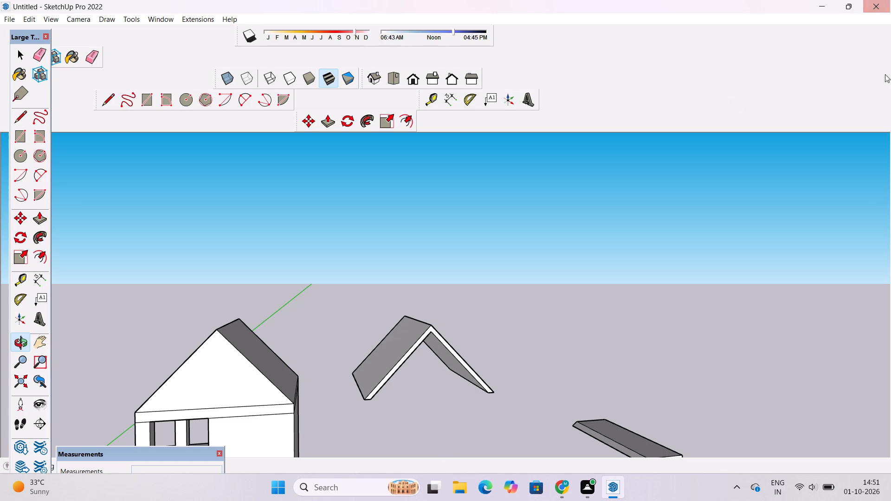
pyautogui.scroll(-4, 640, 278)
pyautogui.keyDown('shift'); pyautogui.moveTo(528, 312); pyautogui.dragTo(649, 285); pyautogui.keyUp('shift')
pyautogui.scroll(2, 613, 300)
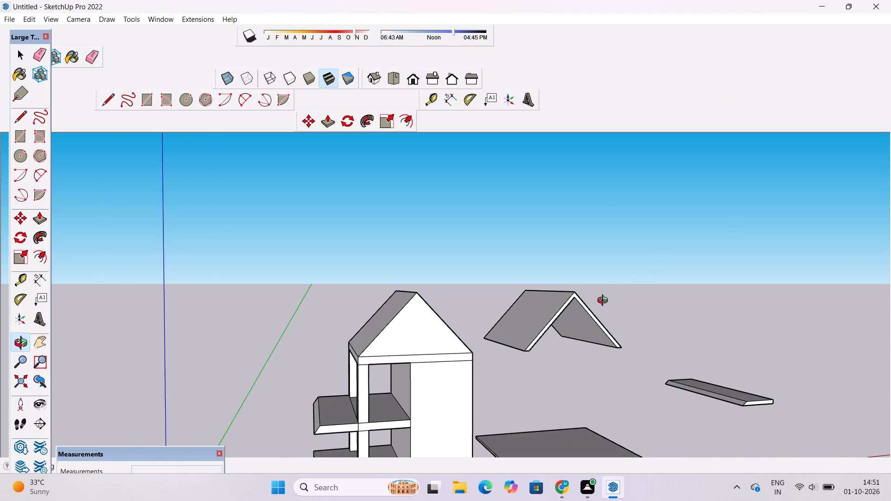
pyautogui.scroll(-1, 604, 302)
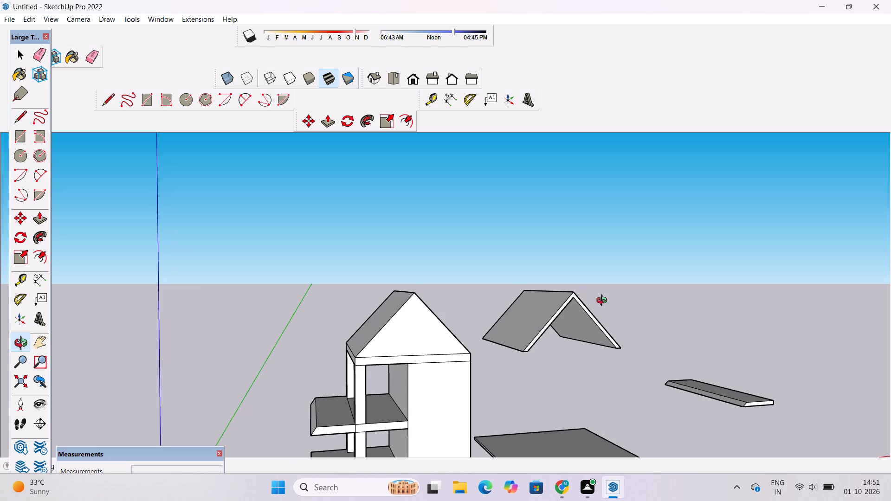
pyautogui.scroll(-1, 604, 302)
pyautogui.moveTo(588, 319); pyautogui.dragTo(598, 339)
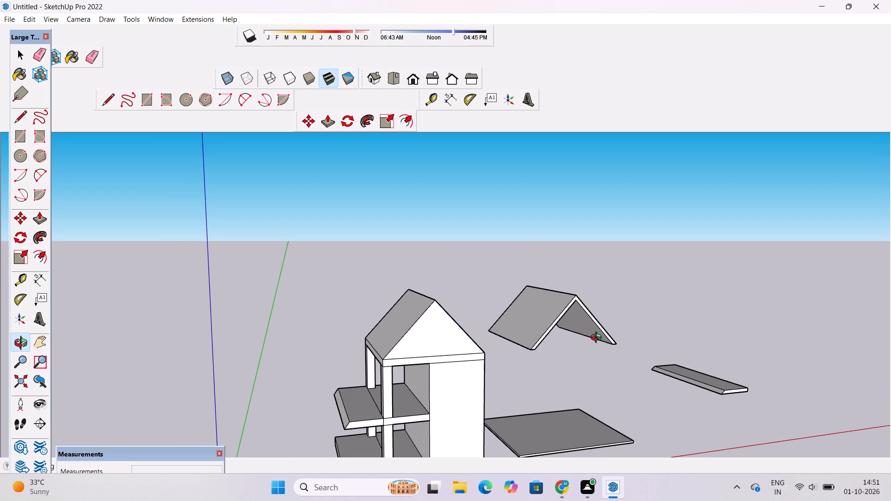
pyautogui.scroll(-1, 598, 339)
pyautogui.moveTo(594, 342); pyautogui.dragTo(604, 378)
pyautogui.scroll(4, 582, 340)
pyautogui.keyDown('shift'); pyautogui.moveTo(539, 343); pyautogui.dragTo(539, 344); pyautogui.keyUp('shift')
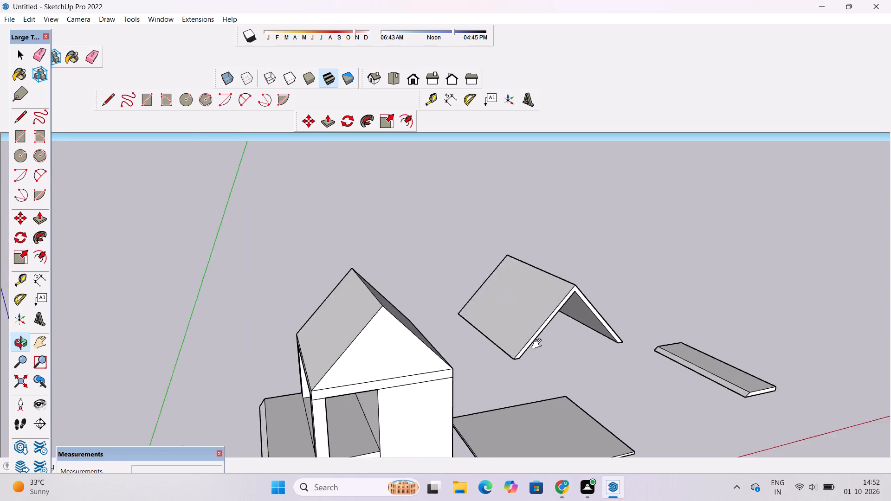
pyautogui.keyDown('shift'); pyautogui.moveTo(539, 344); pyautogui.dragTo(660, 321); pyautogui.keyUp('shift')
pyautogui.scroll(3, 663, 322)
pyautogui.moveTo(694, 318); pyautogui.dragTo(644, 305)
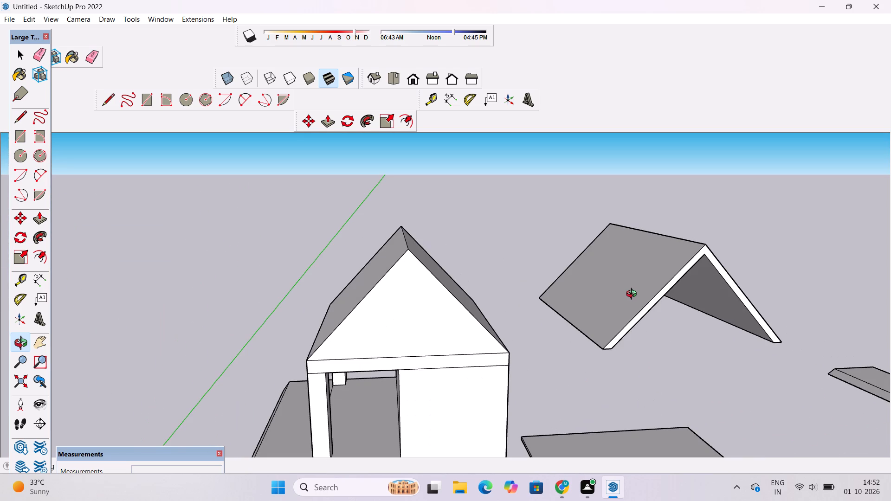
pyautogui.scroll(-4, 604, 274)
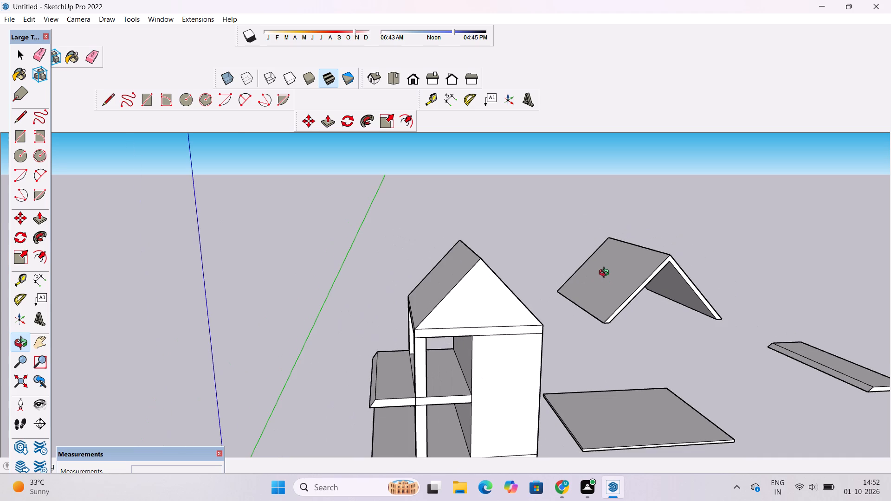
pyautogui.scroll(-3, 606, 274)
pyautogui.moveTo(574, 300); pyautogui.dragTo(654, 326)
pyautogui.scroll(3, 627, 302)
pyautogui.keyDown('shift'); pyautogui.moveTo(612, 302); pyautogui.dragTo(677, 302); pyautogui.keyUp('shift')
pyautogui.moveTo(634, 304); pyautogui.dragTo(679, 292)
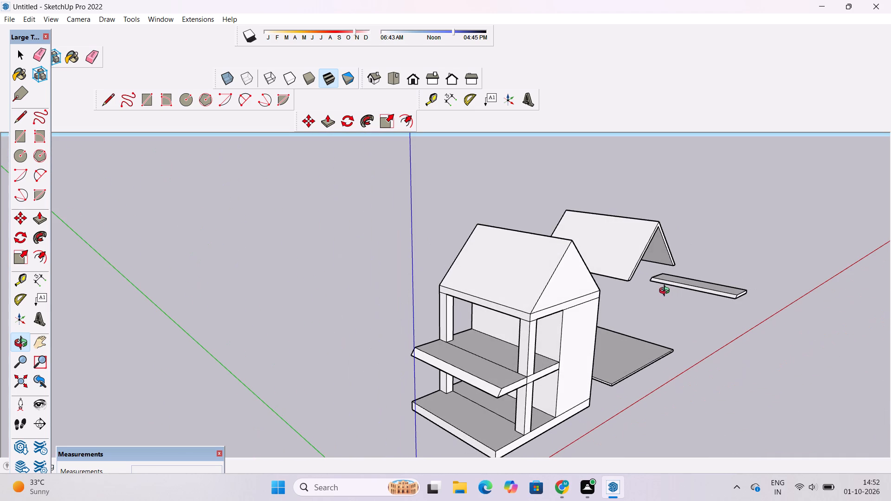
pyautogui.scroll(-3, 665, 288)
pyautogui.scroll(4, 670, 281)
pyautogui.moveTo(692, 246); pyautogui.dragTo(656, 270)
pyautogui.scroll(3, 620, 281)
pyautogui.moveTo(665, 268); pyautogui.dragTo(590, 298)
pyautogui.keyDown('shift'); pyautogui.moveTo(607, 317); pyautogui.dragTo(506, 272); pyautogui.keyUp('shift')
pyautogui.scroll(2, 506, 272)
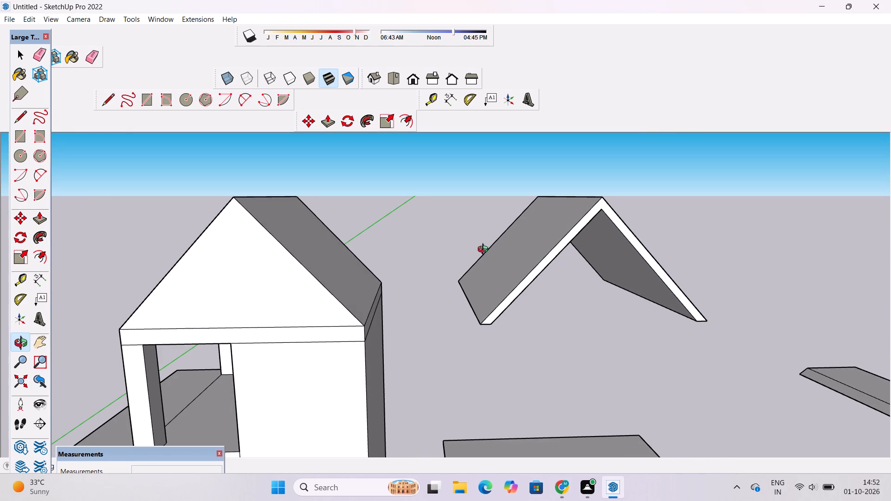
pyautogui.scroll(-3, 458, 243)
pyautogui.scroll(2, 502, 277)
pyautogui.keyDown('shift'); pyautogui.moveTo(502, 278); pyautogui.dragTo(596, 257); pyautogui.keyUp('shift')
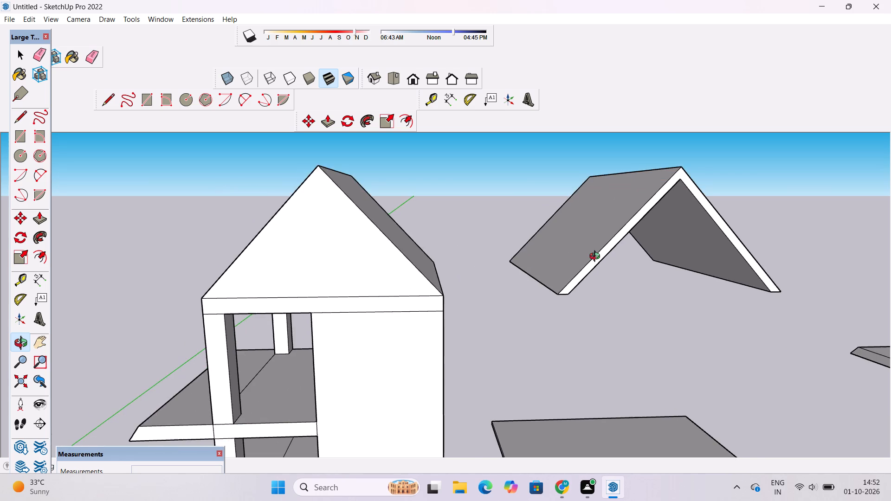
pyautogui.scroll(-4, 597, 257)
pyautogui.moveTo(598, 266); pyautogui.dragTo(581, 299)
pyautogui.moveTo(572, 302); pyautogui.dragTo(637, 316)
pyautogui.scroll(3, 643, 304)
pyautogui.keyDown('shift'); pyautogui.moveTo(645, 294); pyautogui.dragTo(641, 300); pyautogui.keyUp('shift')
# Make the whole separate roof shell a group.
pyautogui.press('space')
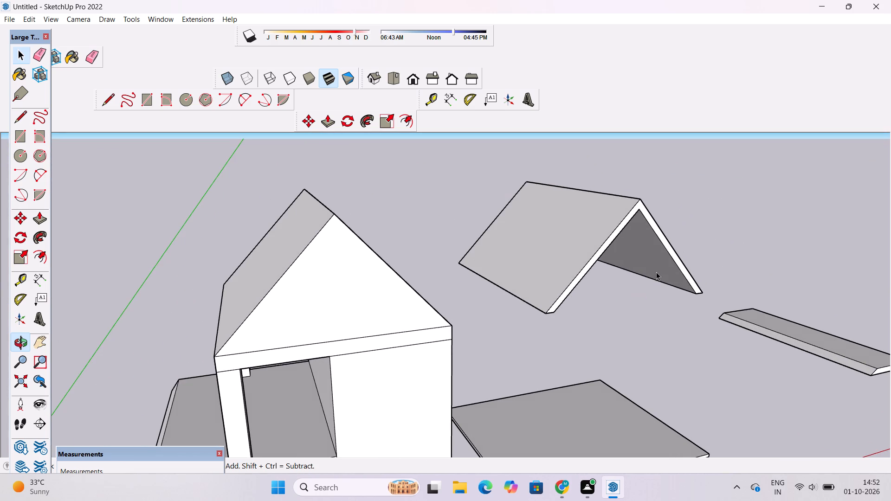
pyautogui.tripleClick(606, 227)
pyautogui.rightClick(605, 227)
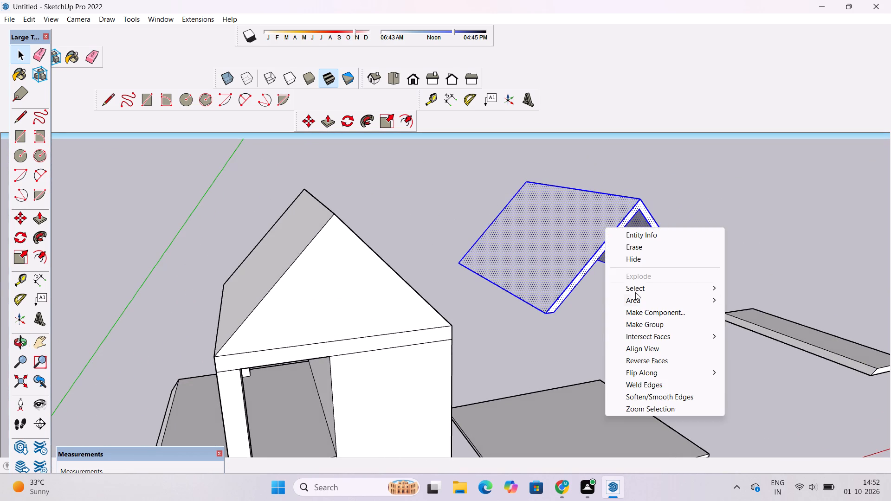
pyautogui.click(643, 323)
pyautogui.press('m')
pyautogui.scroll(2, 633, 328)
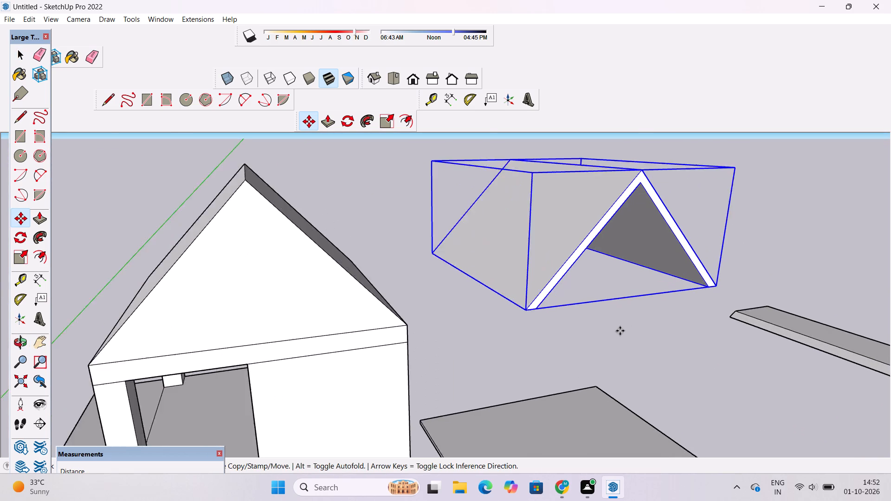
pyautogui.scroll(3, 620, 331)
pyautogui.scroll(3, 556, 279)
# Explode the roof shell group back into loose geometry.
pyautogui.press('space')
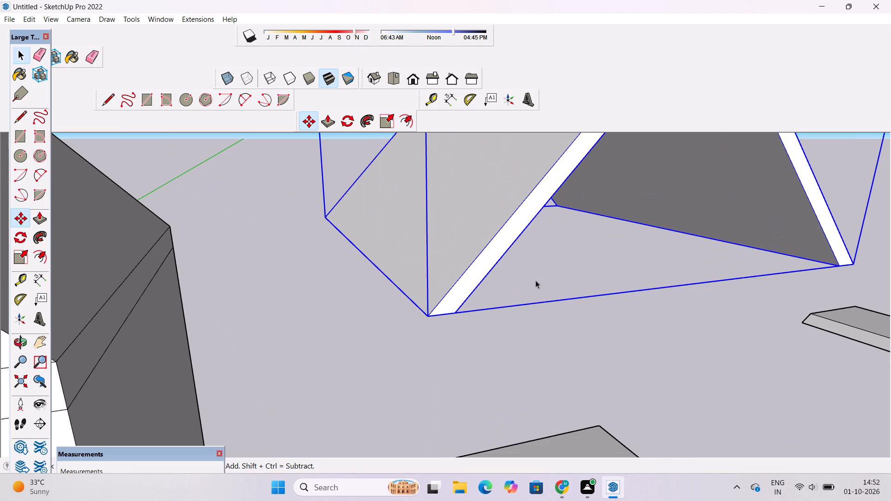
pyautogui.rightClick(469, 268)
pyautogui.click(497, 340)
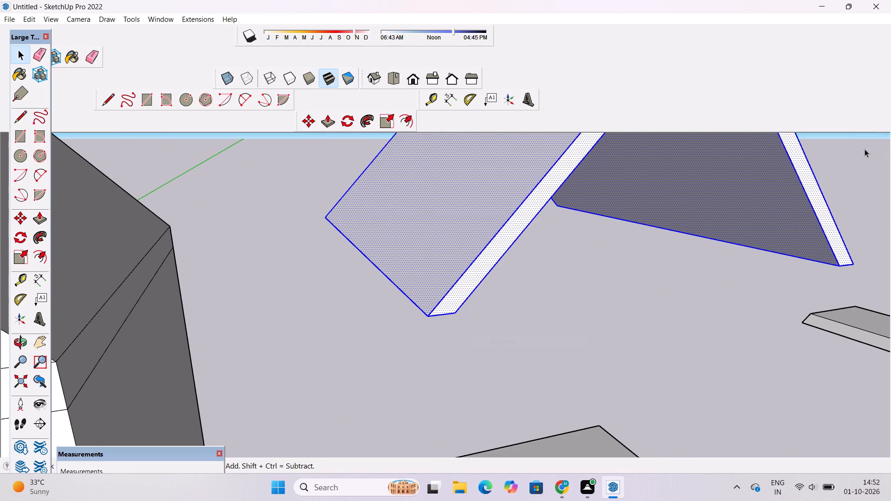
# Place a Tape Measure guide 3' from the lower inner edge of the roof shell's slope nearer the building.
pyautogui.scroll(-7, 397, 306)
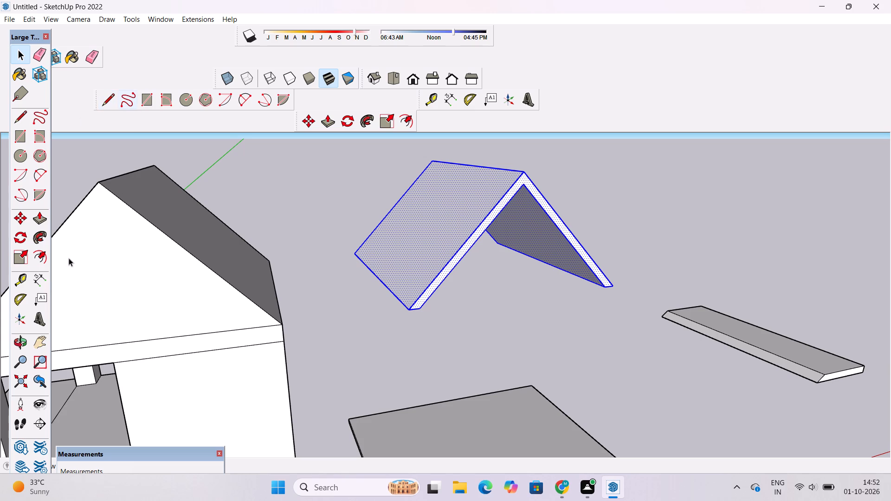
pyautogui.click(18, 340)
pyautogui.moveTo(461, 341); pyautogui.dragTo(382, 315)
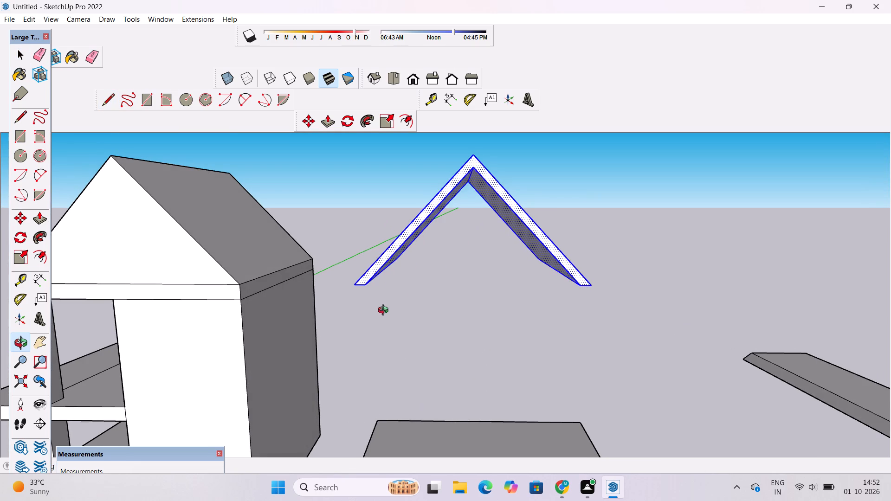
pyautogui.press('space')
pyautogui.click(639, 236)
pyautogui.scroll(2, 503, 266)
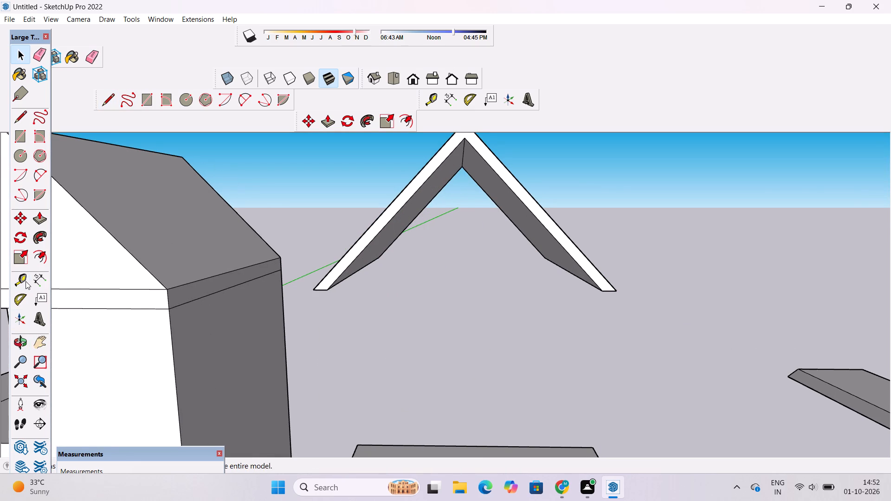
pyautogui.click(24, 277)
pyautogui.scroll(3, 366, 280)
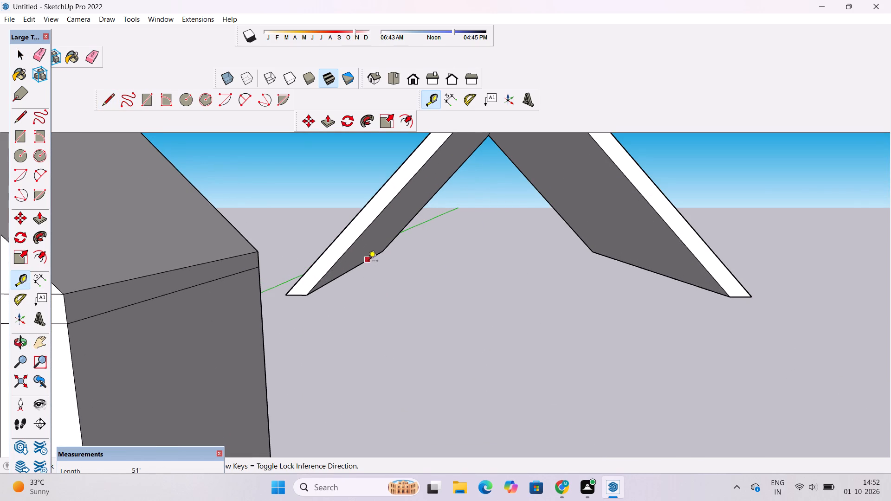
pyautogui.click(356, 267)
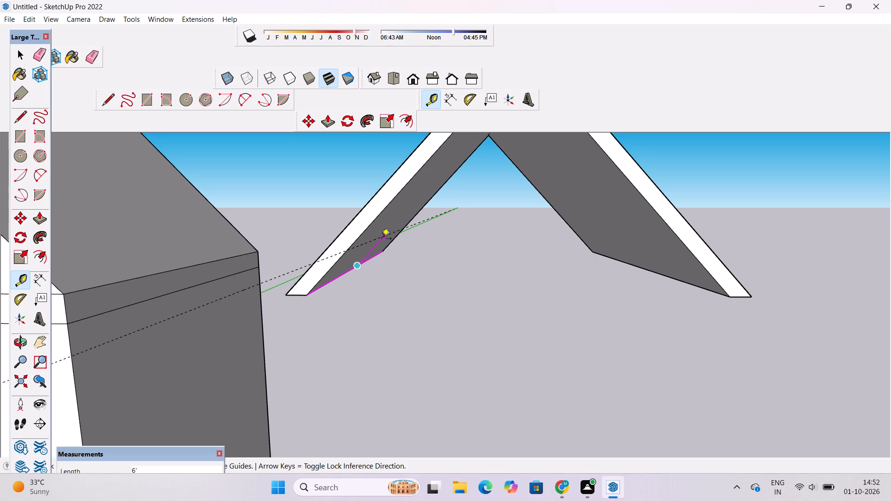
pyautogui.write("3'")
pyautogui.press('Return')
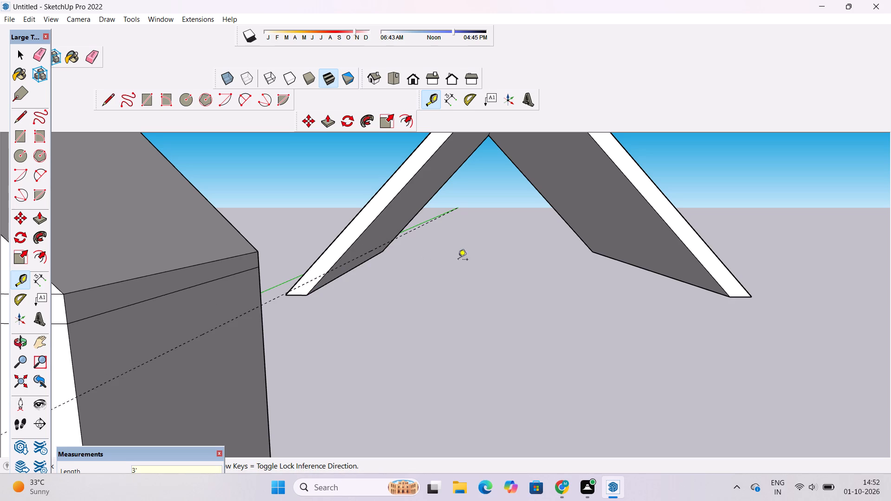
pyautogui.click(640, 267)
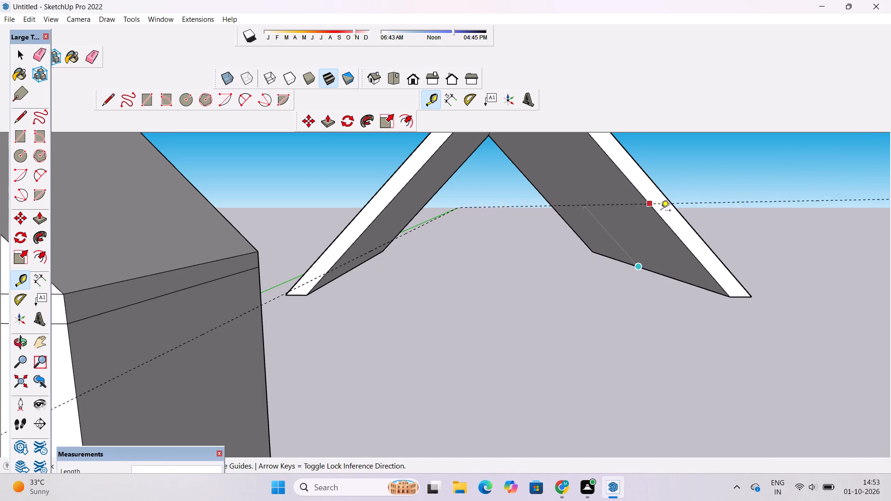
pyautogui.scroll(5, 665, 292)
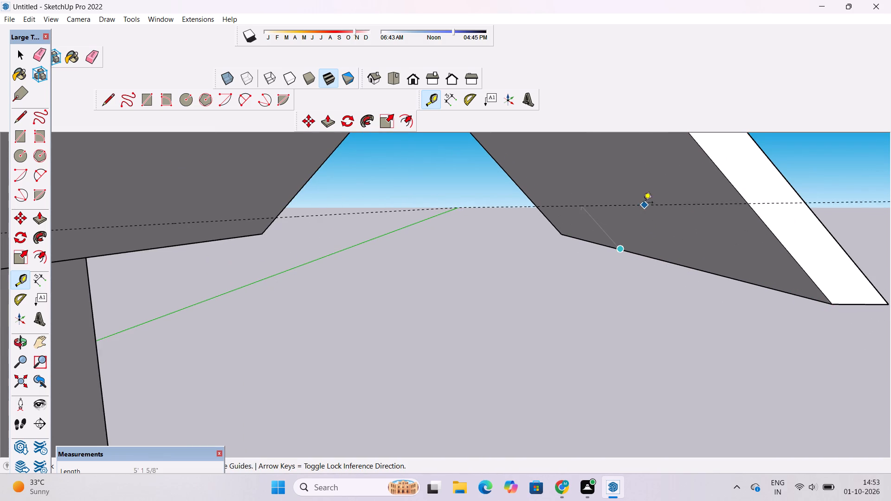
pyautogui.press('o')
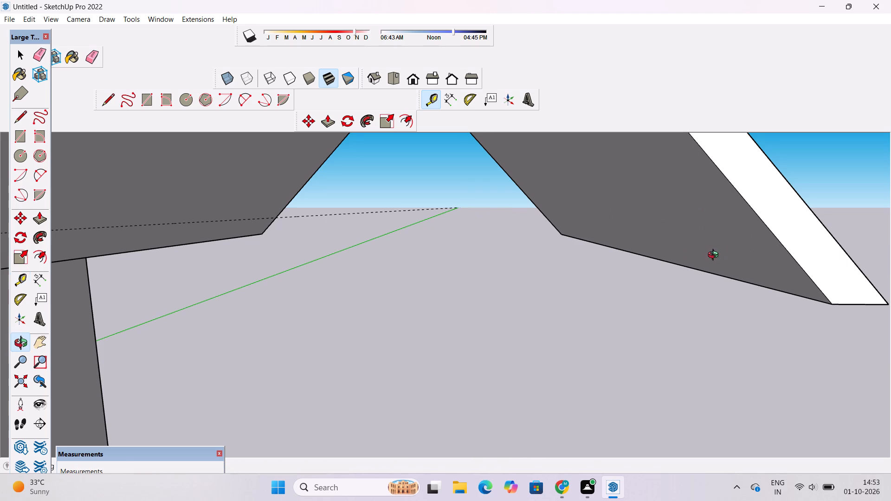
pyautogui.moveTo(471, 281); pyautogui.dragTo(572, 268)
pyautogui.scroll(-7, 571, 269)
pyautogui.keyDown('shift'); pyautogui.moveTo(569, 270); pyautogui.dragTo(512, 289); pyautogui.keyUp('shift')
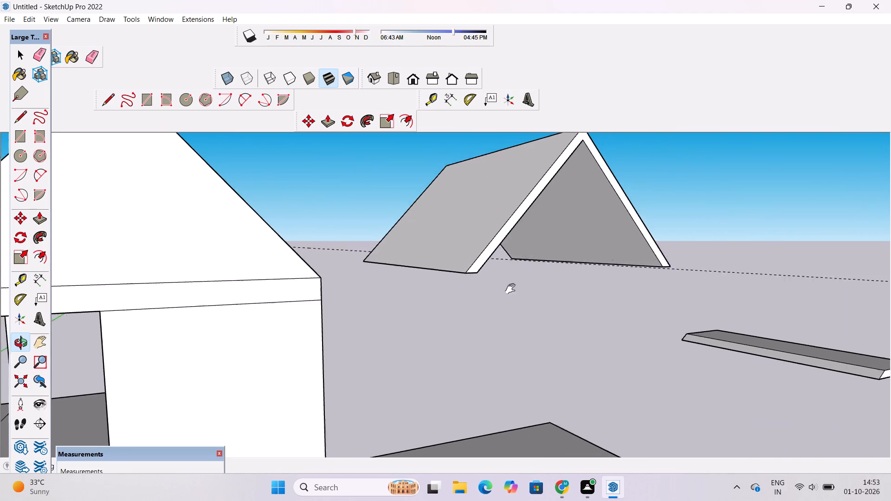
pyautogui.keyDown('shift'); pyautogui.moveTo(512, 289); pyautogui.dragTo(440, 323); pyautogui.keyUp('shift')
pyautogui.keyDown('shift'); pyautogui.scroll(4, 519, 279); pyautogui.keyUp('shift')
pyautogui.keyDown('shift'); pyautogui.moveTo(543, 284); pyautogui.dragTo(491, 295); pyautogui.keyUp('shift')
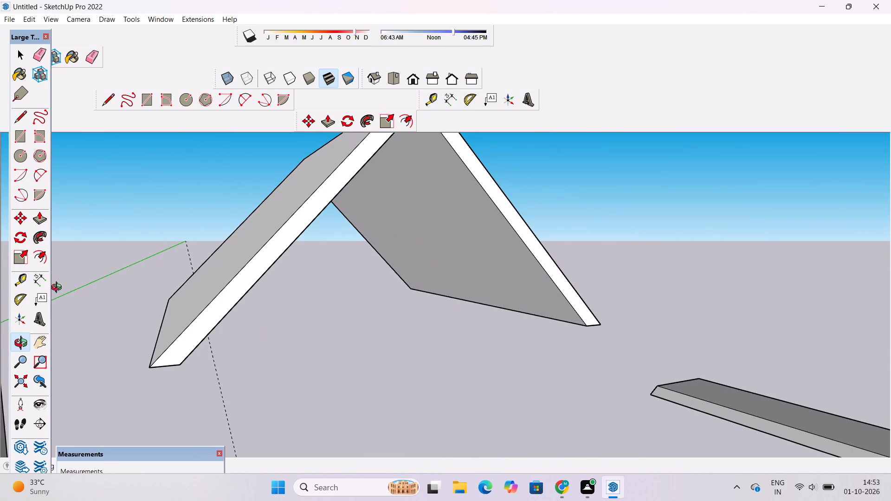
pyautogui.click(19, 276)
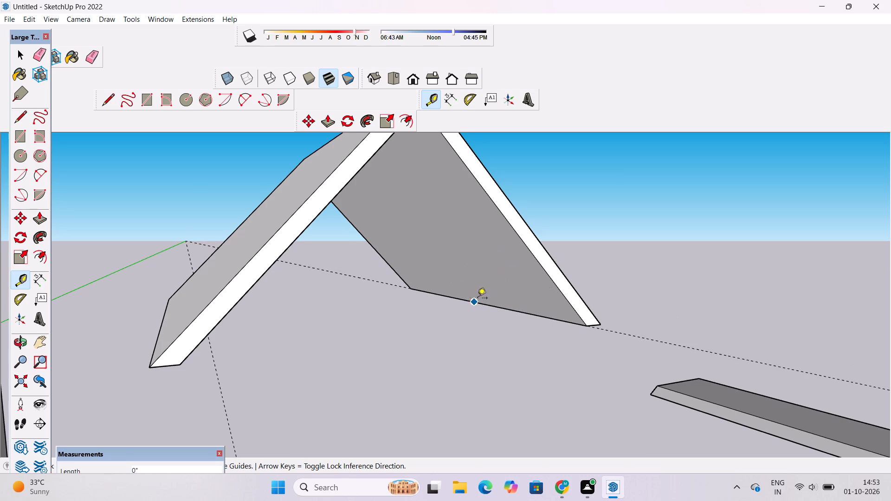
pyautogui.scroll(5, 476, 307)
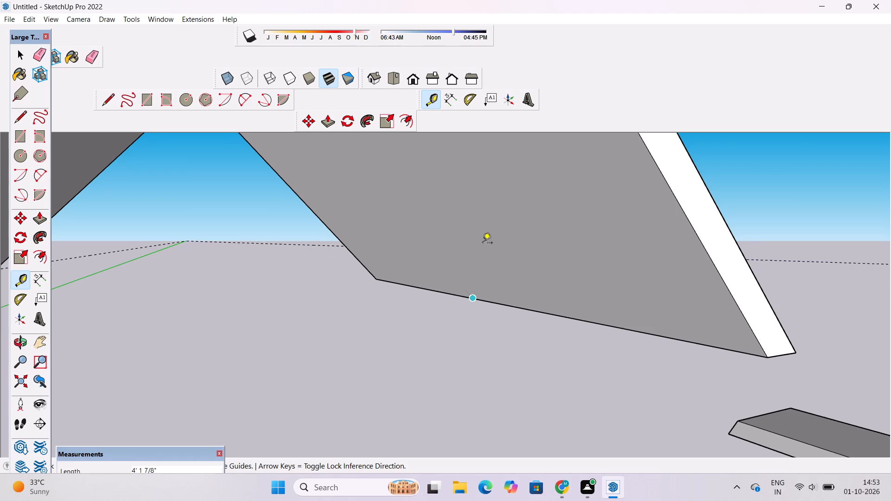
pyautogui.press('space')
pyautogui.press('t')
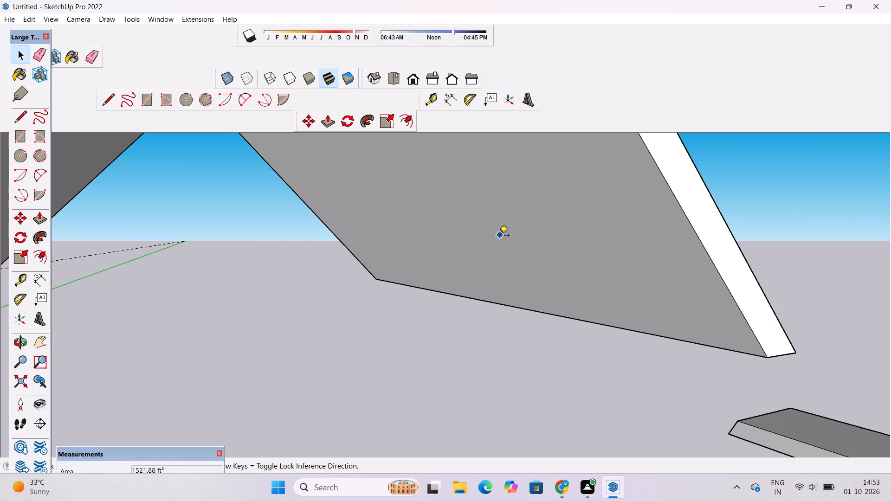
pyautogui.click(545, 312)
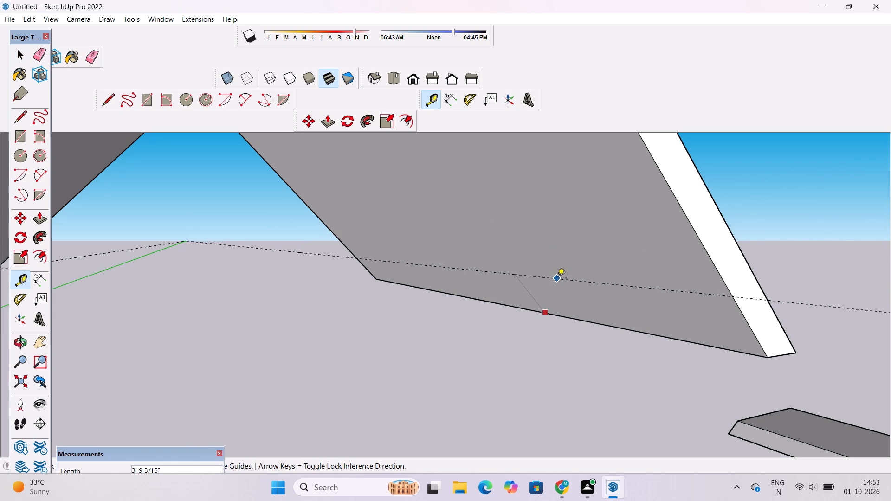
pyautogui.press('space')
# Place a Tape Measure guide 3' from the lower inner edge of the roof shell's slope farther from the building.
pyautogui.press('o')
pyautogui.scroll(-5, 536, 283)
pyautogui.moveTo(478, 303); pyautogui.dragTo(529, 270)
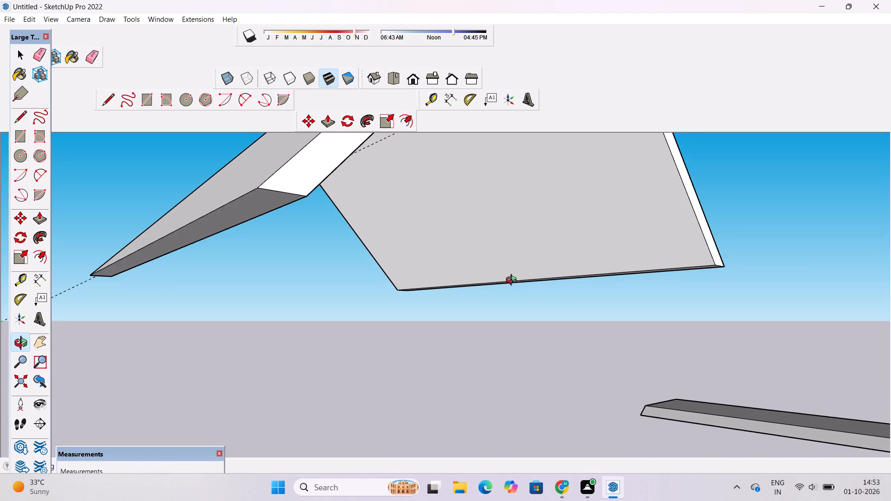
pyautogui.moveTo(379, 290); pyautogui.dragTo(477, 281)
pyautogui.moveTo(409, 307); pyautogui.dragTo(607, 283)
pyautogui.scroll(-10, 607, 285)
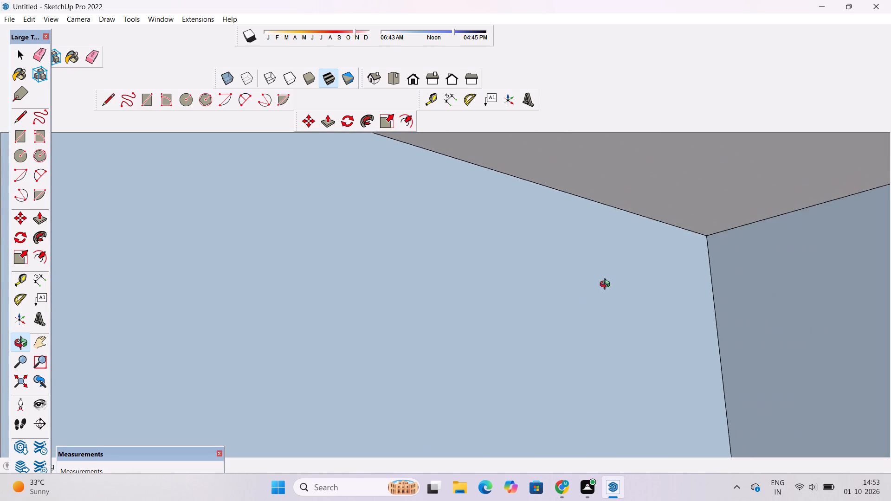
pyautogui.scroll(-4, 607, 285)
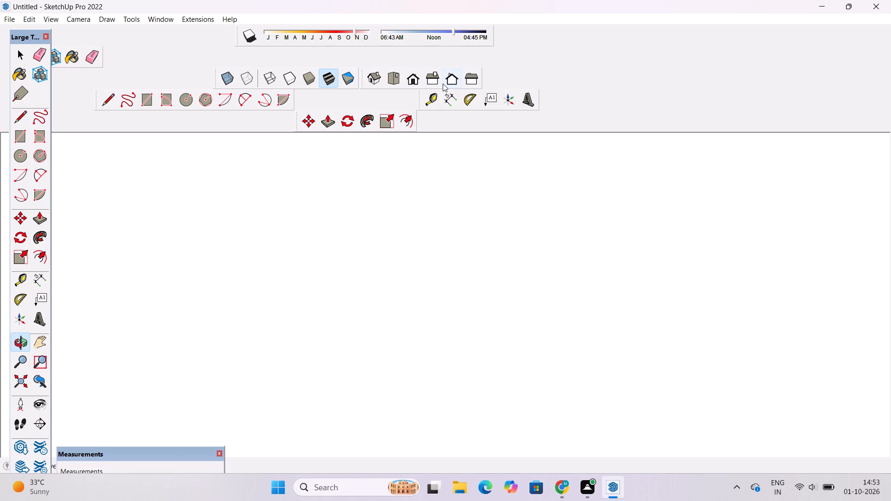
pyautogui.click(426, 79)
pyautogui.scroll(-4, 465, 250)
pyautogui.moveTo(416, 336); pyautogui.dragTo(429, 283)
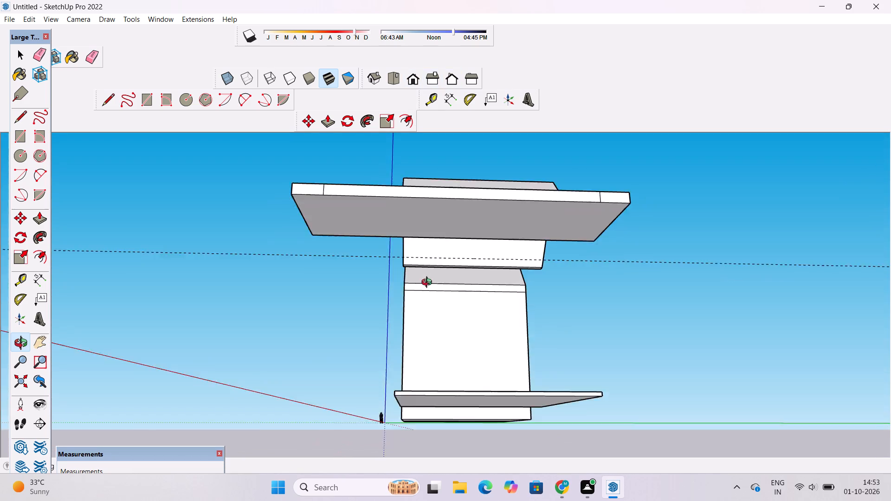
pyautogui.moveTo(429, 283); pyautogui.dragTo(480, 362)
pyautogui.scroll(5, 455, 263)
pyautogui.moveTo(434, 351); pyautogui.dragTo(612, 323)
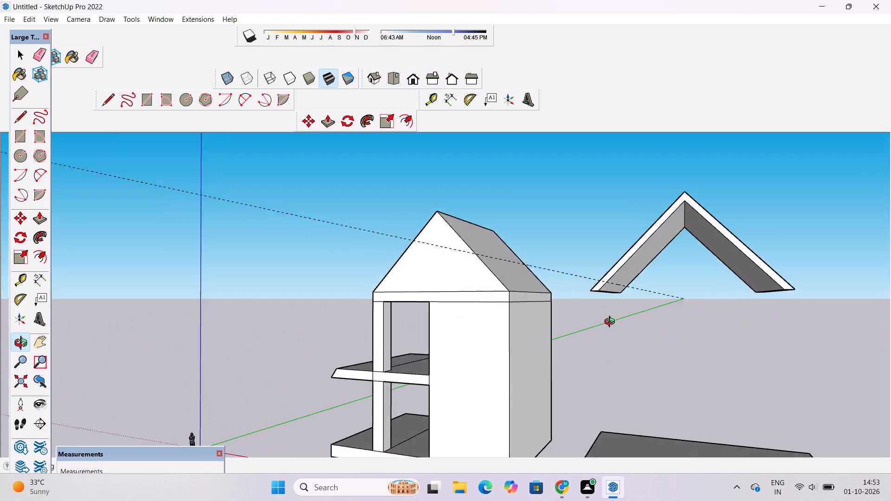
pyautogui.moveTo(612, 323); pyautogui.dragTo(670, 311)
pyautogui.scroll(3, 693, 276)
pyautogui.keyDown('shift'); pyautogui.moveTo(696, 286); pyautogui.dragTo(579, 302); pyautogui.keyUp('shift')
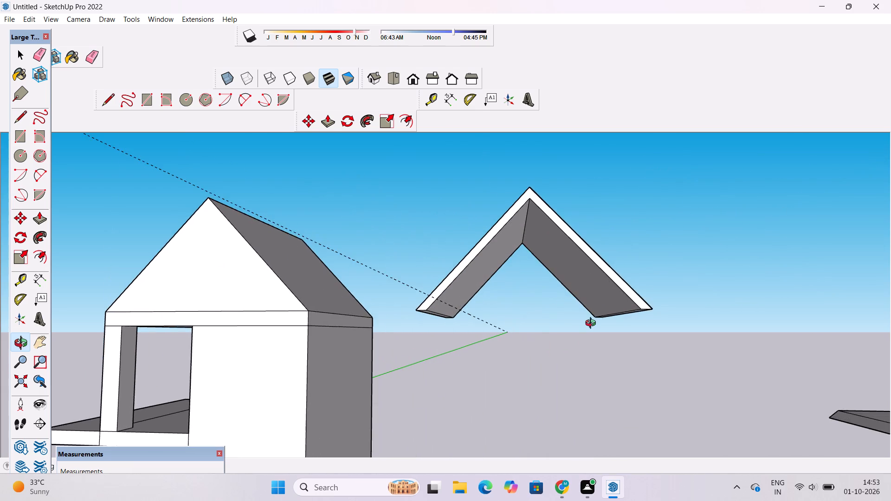
pyautogui.scroll(4, 593, 324)
pyautogui.moveTo(600, 283); pyautogui.dragTo(642, 282)
pyautogui.moveTo(642, 285); pyautogui.dragTo(613, 304)
pyautogui.moveTo(610, 310); pyautogui.dragTo(620, 300)
pyautogui.press('t')
pyautogui.scroll(2, 615, 328)
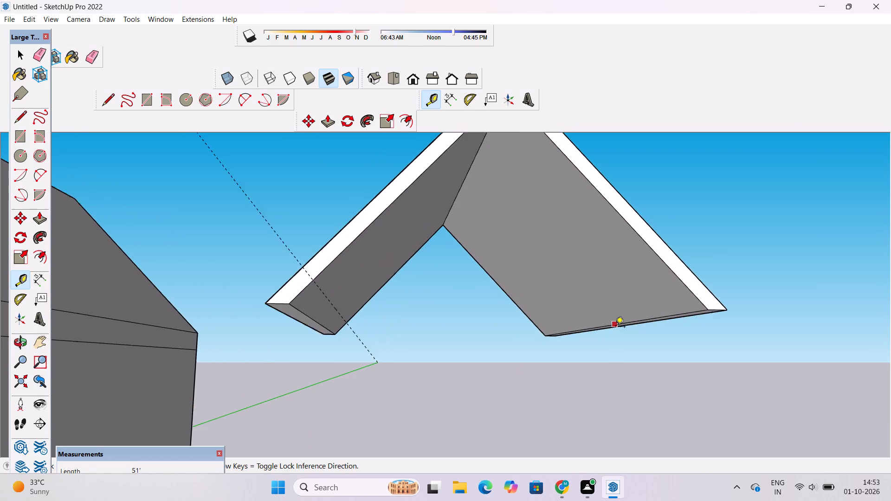
pyautogui.scroll(2, 615, 328)
pyautogui.click(618, 322)
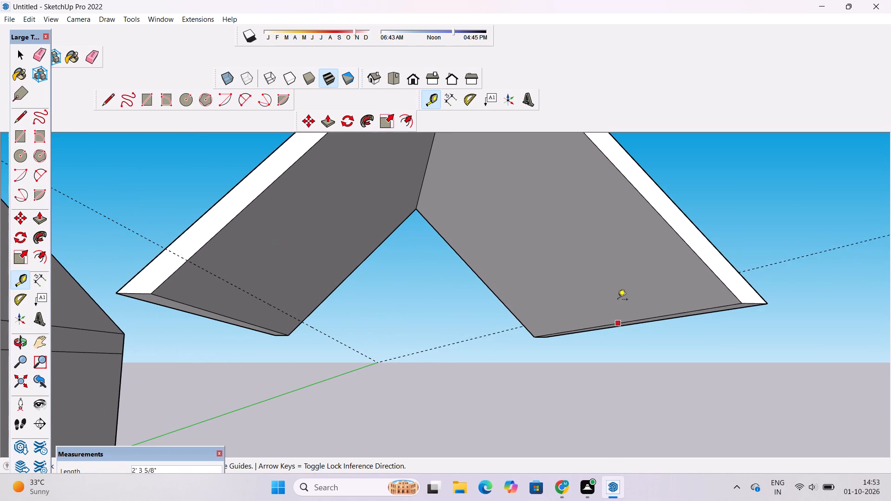
pyautogui.press('space')
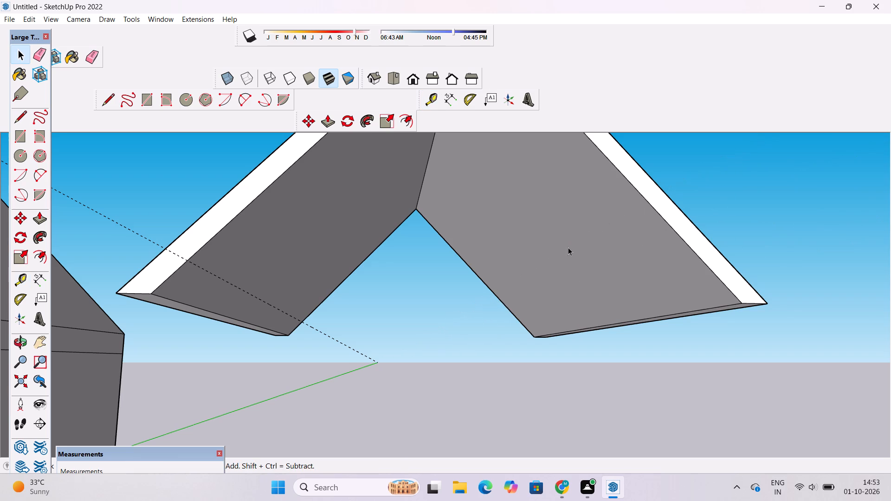
pyautogui.write('t')
pyautogui.click(680, 310)
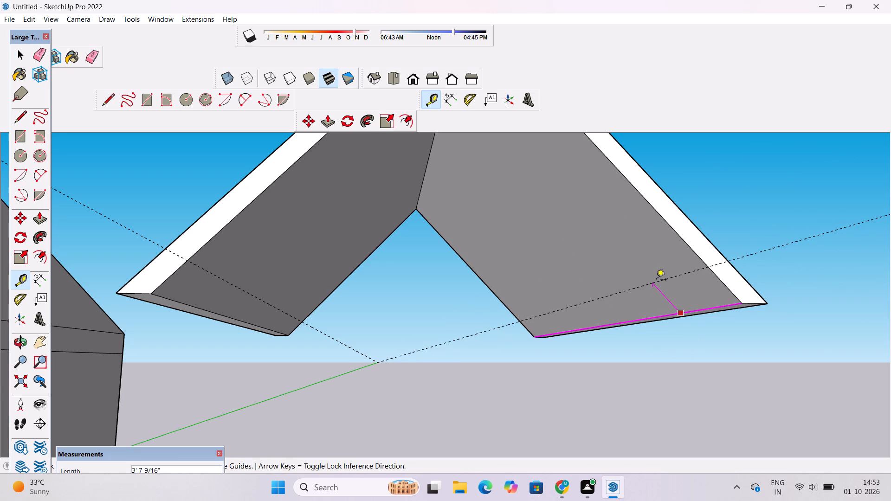
pyautogui.write("3'")
pyautogui.press('Return')
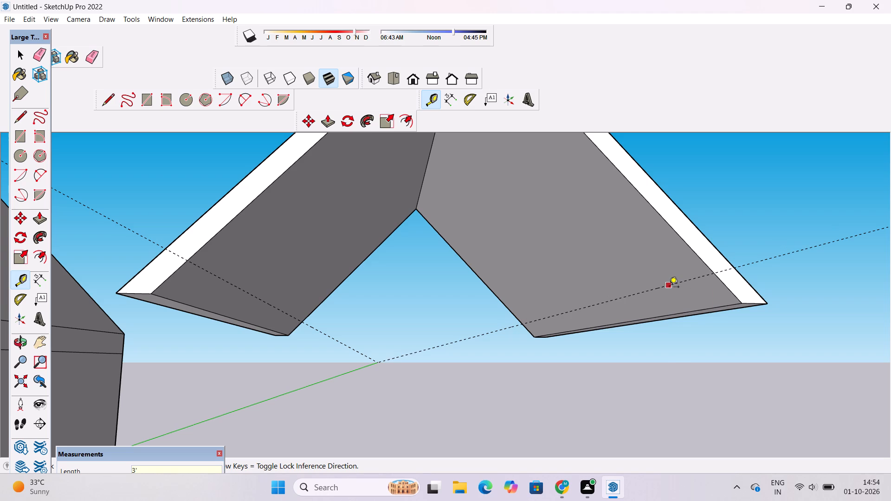
# Draw a 51' line along each guide across the inner faces of both roof shell slopes.
pyautogui.press('space')
pyautogui.press('l')
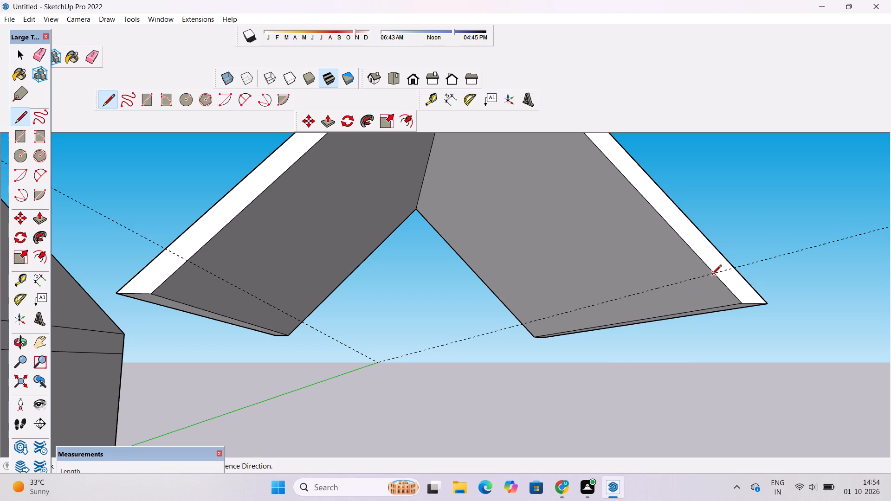
pyautogui.click(714, 274)
pyautogui.click(526, 325)
pyautogui.click(186, 260)
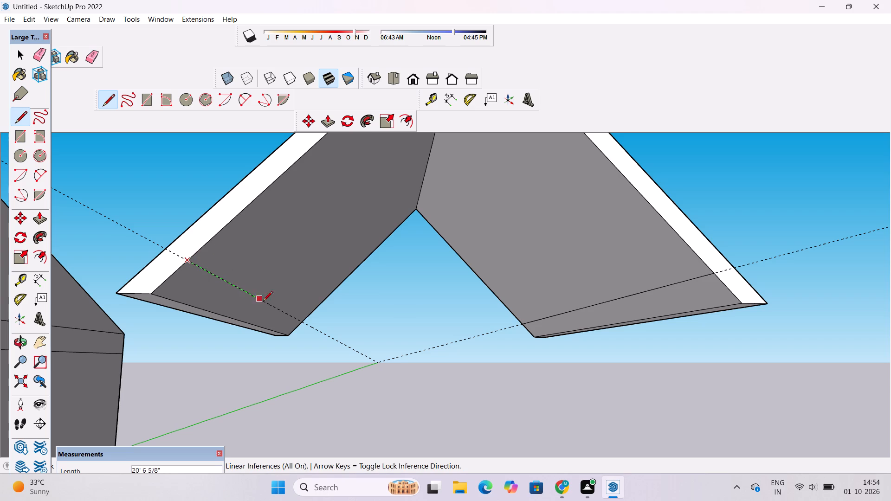
pyautogui.click(300, 322)
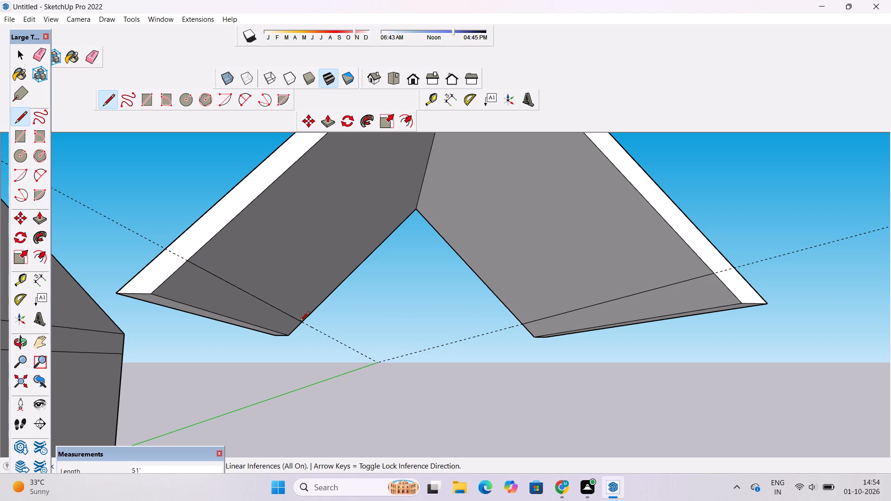
# Erase the guides crossing the two slopes of the roof shell.
pyautogui.press('space')
pyautogui.write('e')
pyautogui.scroll(-3, 300, 322)
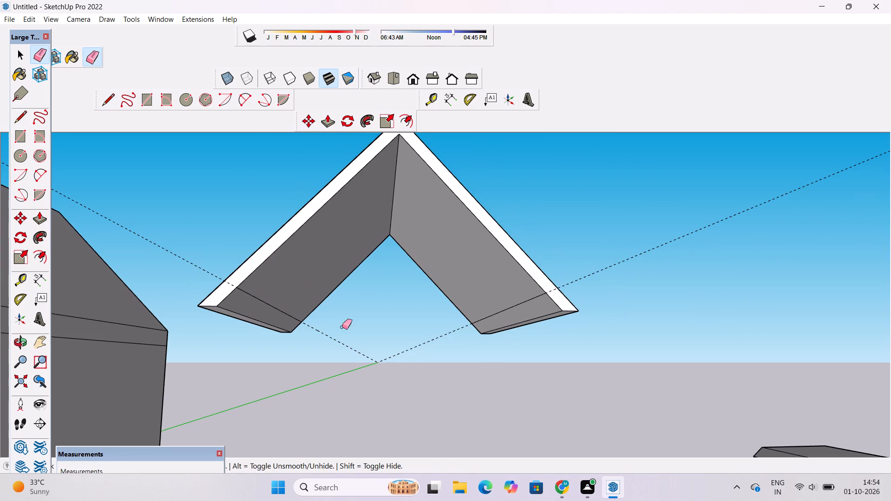
pyautogui.moveTo(343, 319); pyautogui.dragTo(341, 351)
pyautogui.moveTo(394, 342); pyautogui.dragTo(405, 370)
pyautogui.moveTo(405, 343); pyautogui.dragTo(409, 351)
pyautogui.scroll(-4, 426, 342)
pyautogui.press('space')
# Examine the roof shell from below and above, checking the lines on its inner slopes.
pyautogui.press('o')
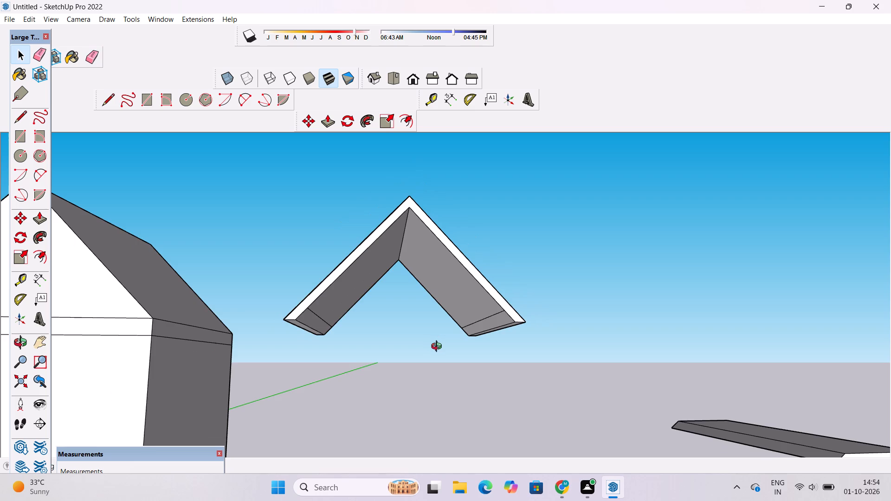
pyautogui.moveTo(439, 347); pyautogui.dragTo(439, 376)
pyautogui.keyDown('shift'); pyautogui.moveTo(433, 380); pyautogui.dragTo(483, 377); pyautogui.keyUp('shift')
pyautogui.scroll(3, 514, 332)
pyautogui.keyDown('shift'); pyautogui.moveTo(471, 341); pyautogui.dragTo(508, 340); pyautogui.keyUp('shift')
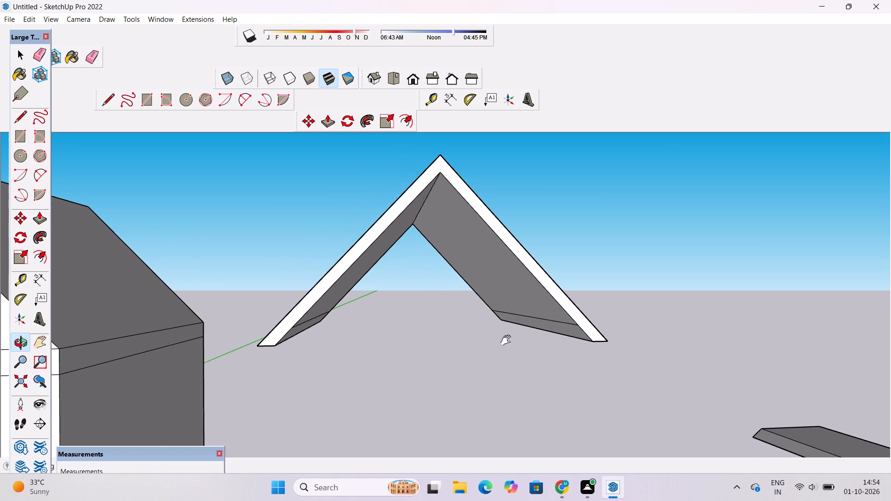
pyautogui.keyDown('shift'); pyautogui.moveTo(508, 340); pyautogui.dragTo(508, 340); pyautogui.keyUp('shift')
pyautogui.scroll(1, 507, 341)
pyautogui.keyDown('shift'); pyautogui.moveTo(503, 360); pyautogui.dragTo(513, 359); pyautogui.keyUp('shift')
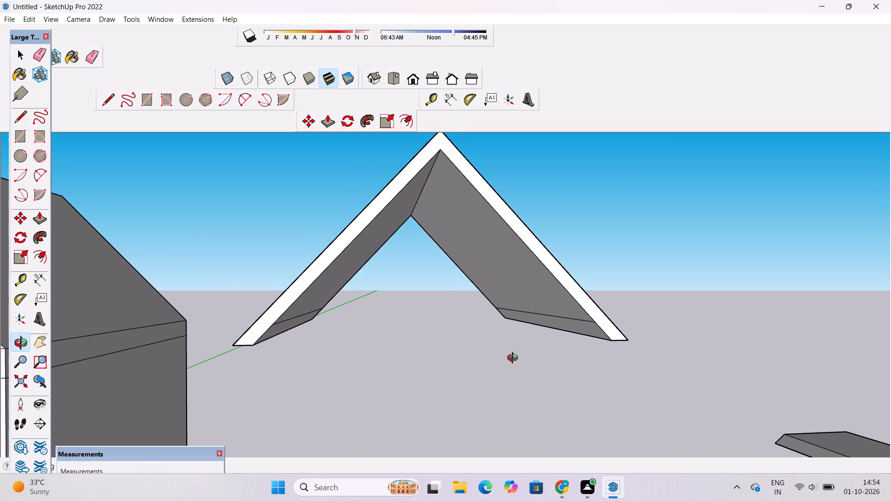
pyautogui.moveTo(515, 359); pyautogui.dragTo(539, 354)
pyautogui.keyDown('shift'); pyautogui.moveTo(539, 356); pyautogui.dragTo(554, 345); pyautogui.keyUp('shift')
pyautogui.keyDown('shift'); pyautogui.moveTo(555, 345); pyautogui.dragTo(556, 360); pyautogui.keyUp('shift')
pyautogui.scroll(-5, 559, 350)
pyautogui.moveTo(571, 328); pyautogui.dragTo(580, 367)
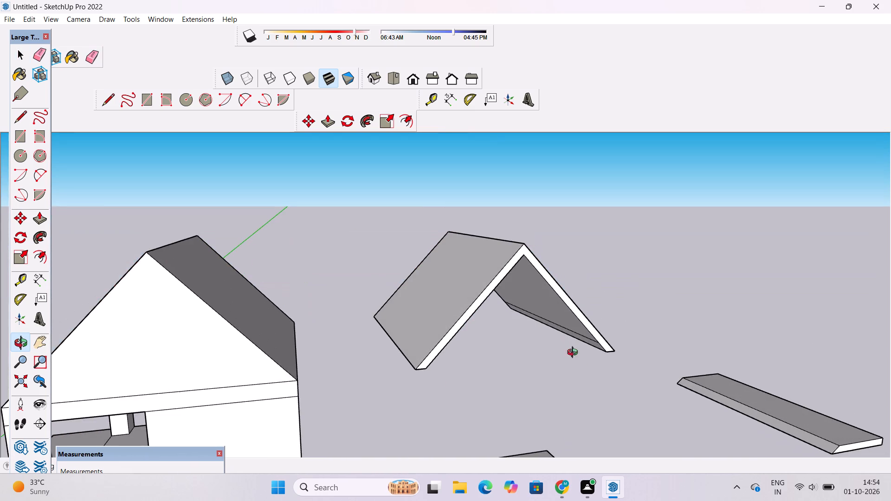
pyautogui.scroll(2, 550, 330)
pyautogui.keyDown('shift'); pyautogui.moveTo(526, 325); pyautogui.dragTo(624, 309); pyautogui.keyUp('shift')
# Make the whole separate roof shell, including the new inner lines, a group.
pyautogui.press('space')
pyautogui.click(545, 289)
pyautogui.click(545, 289)
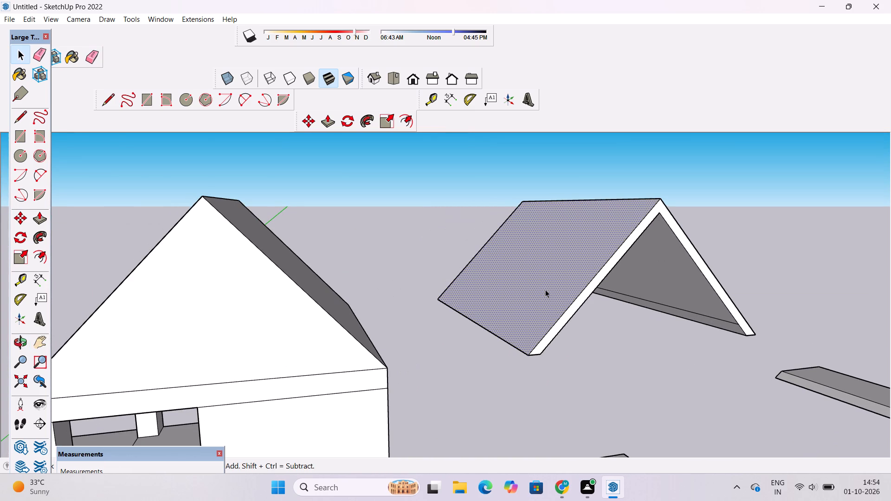
pyautogui.click(545, 289)
pyautogui.click(406, 264)
pyautogui.click(557, 337)
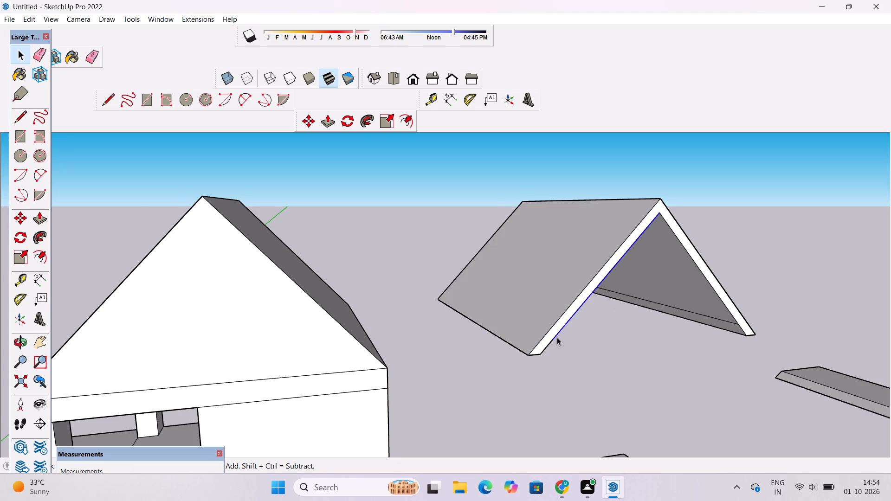
pyautogui.click(519, 302)
pyautogui.click(539, 305)
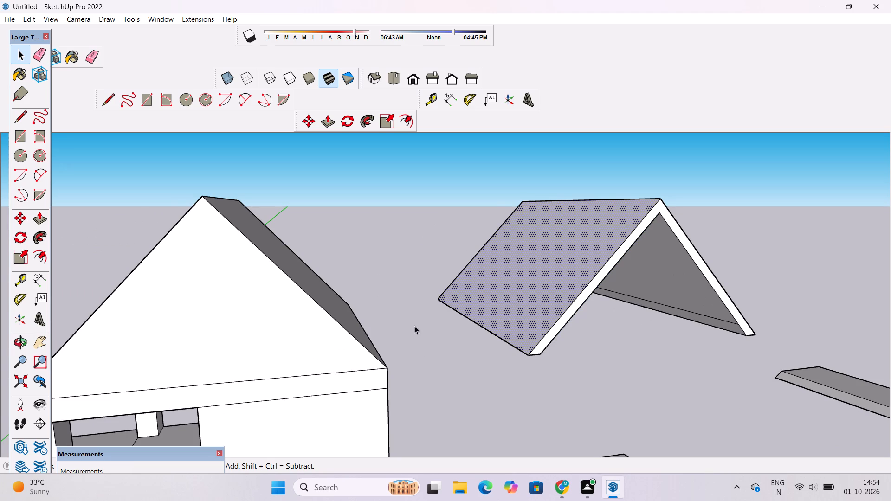
pyautogui.click(414, 326)
pyautogui.tripleClick(520, 307)
pyautogui.rightClick(520, 307)
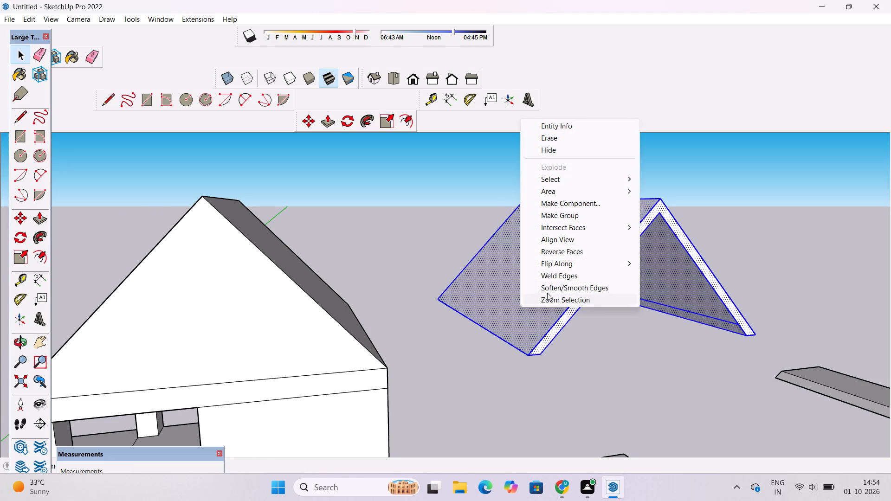
pyautogui.click(579, 216)
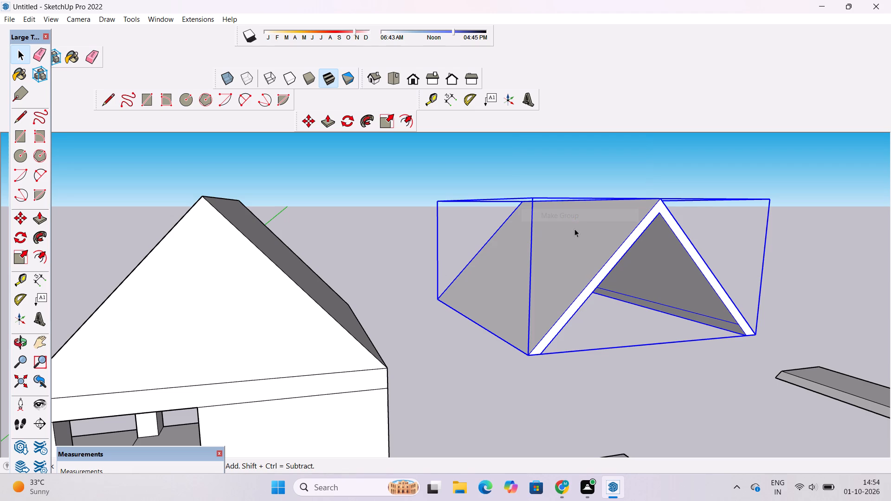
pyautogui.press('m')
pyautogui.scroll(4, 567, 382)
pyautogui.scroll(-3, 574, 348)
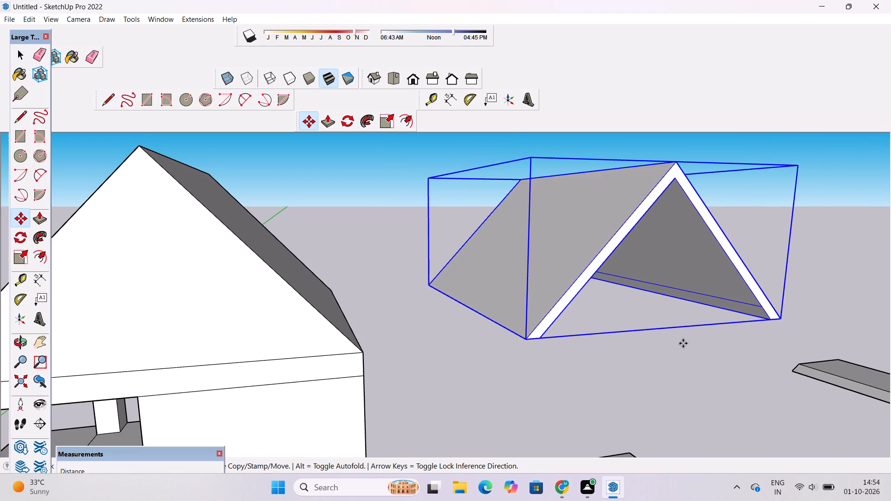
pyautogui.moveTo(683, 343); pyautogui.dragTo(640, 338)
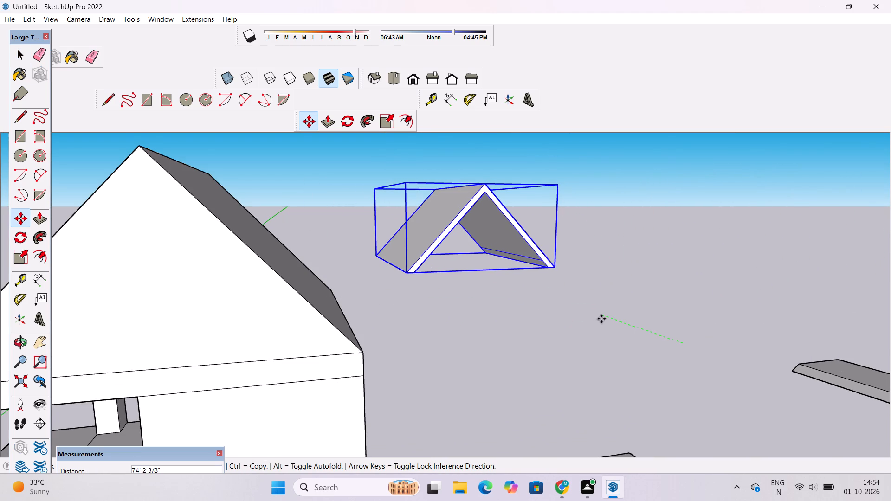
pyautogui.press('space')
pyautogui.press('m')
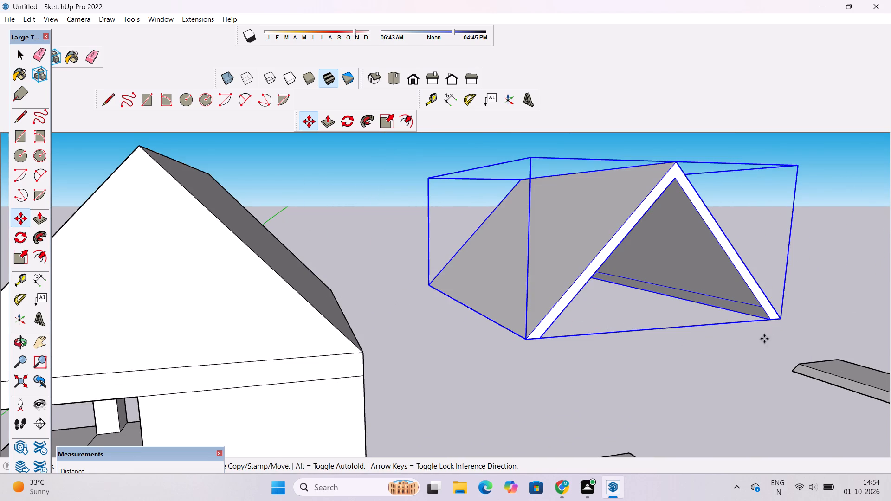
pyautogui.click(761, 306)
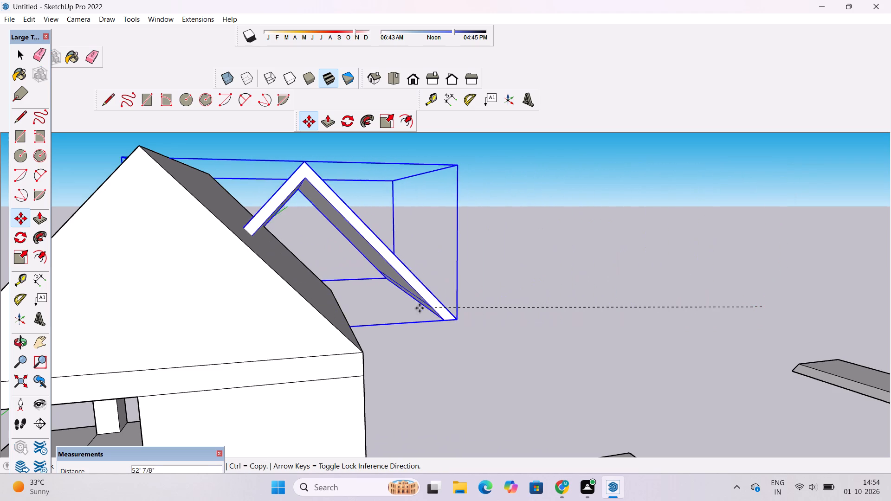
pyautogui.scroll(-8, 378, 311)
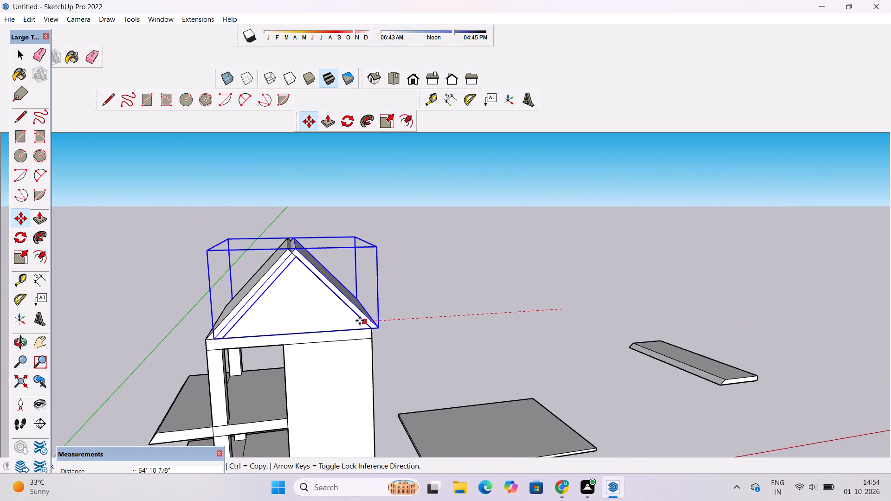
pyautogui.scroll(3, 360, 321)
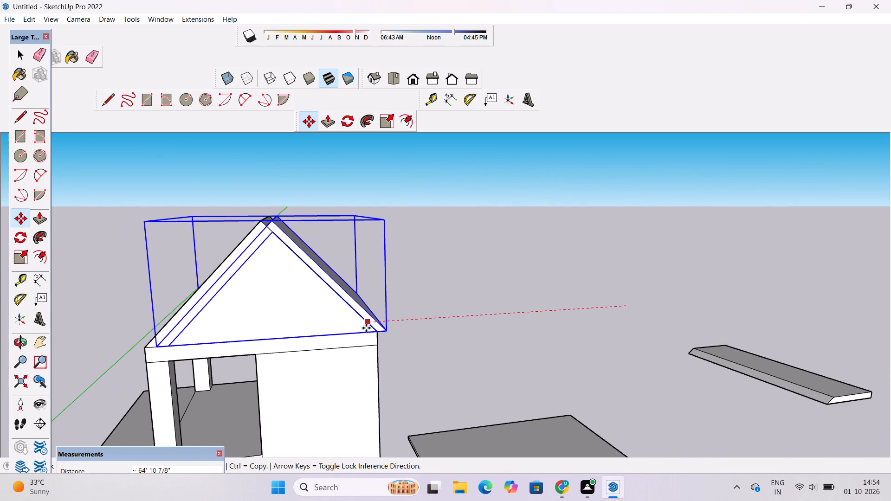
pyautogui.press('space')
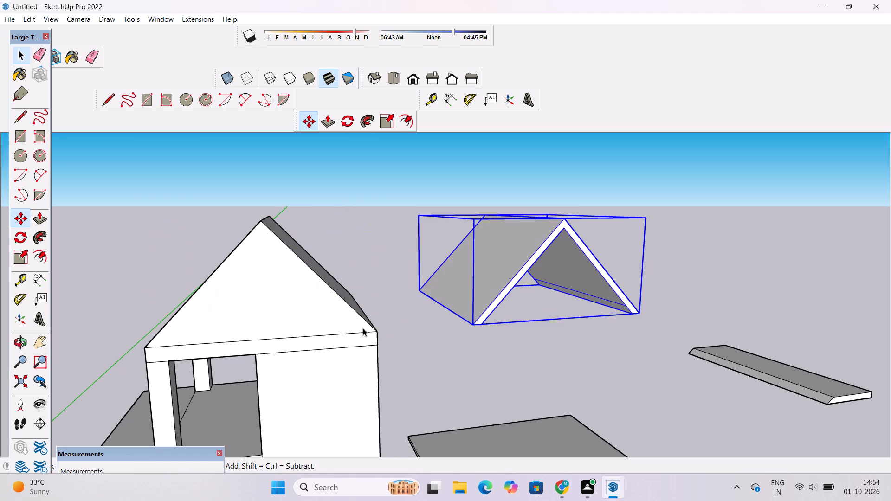
# Undo the roof shell's grouping, inner lines, guides, extrusion and offset, back to the plain triangular face.
pyautogui.hotkey('ctrl', 'z')
pyautogui.hotkey('ctrl', 'z')
pyautogui.hotkey('ctrl', 'z')
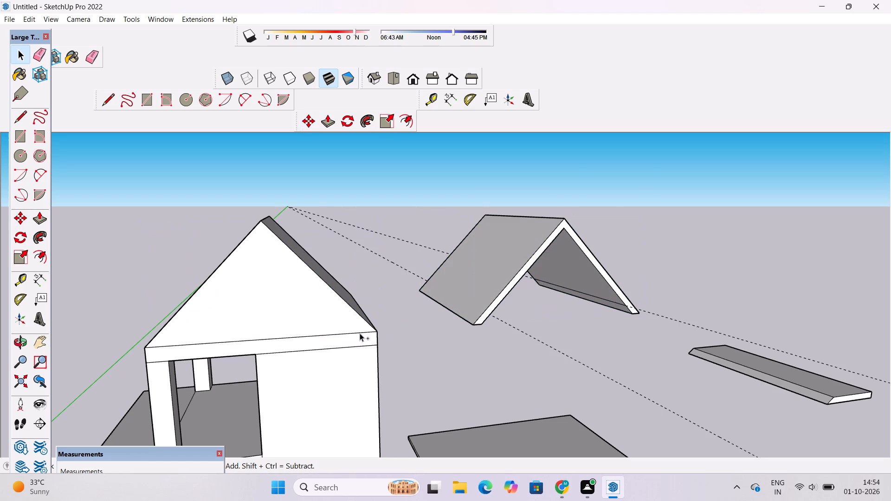
pyautogui.hotkey('ctrl', 'z')
pyautogui.hotkey('ctrl', 'z')
pyautogui.hotkey('ctrl', 'z')
pyautogui.hotkey('ctrl', 'z')
pyautogui.hotkey('ctrl', 'z')
pyautogui.hotkey('ctrl', 'z')
pyautogui.hotkey('ctrl', 'z')
pyautogui.hotkey('ctrl', 'z')
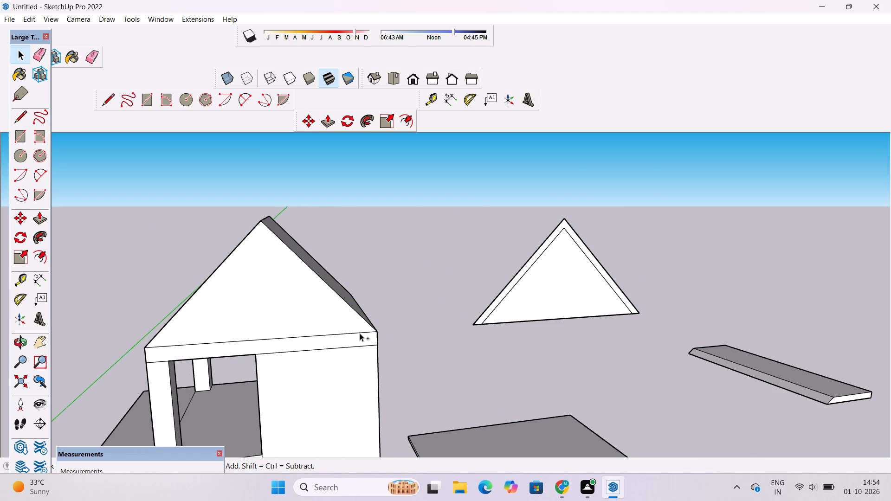
pyautogui.hotkey('ctrl', 'z')
pyautogui.hotkey('ctrl', 'z')
pyautogui.hotkey('ctrl', 'z')
pyautogui.hotkey('ctrl', 'z')
# Extend the triangle's base 3' outward at one corner and draw an outer outline parallel to both slopes, closing it at the opposite base corner.
pyautogui.scroll(-3, 365, 355)
pyautogui.press('o')
pyautogui.moveTo(613, 337); pyautogui.dragTo(558, 325)
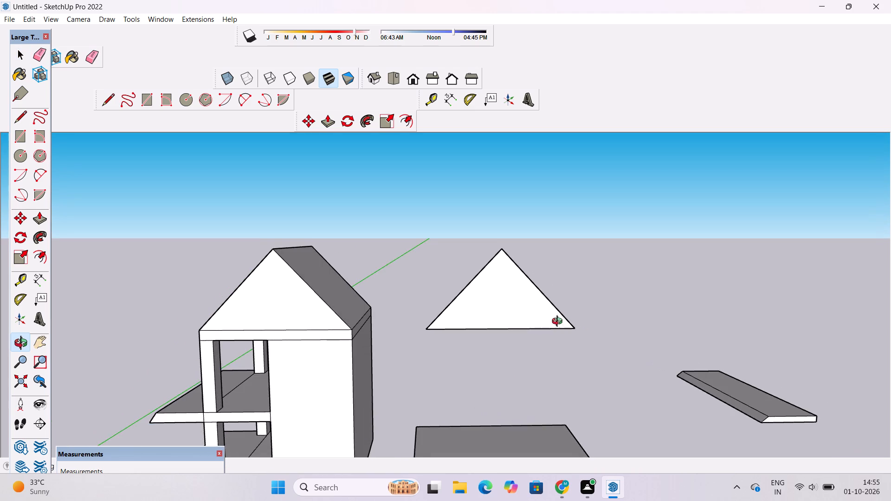
pyautogui.scroll(3, 568, 322)
pyautogui.press('space')
pyautogui.write('l')
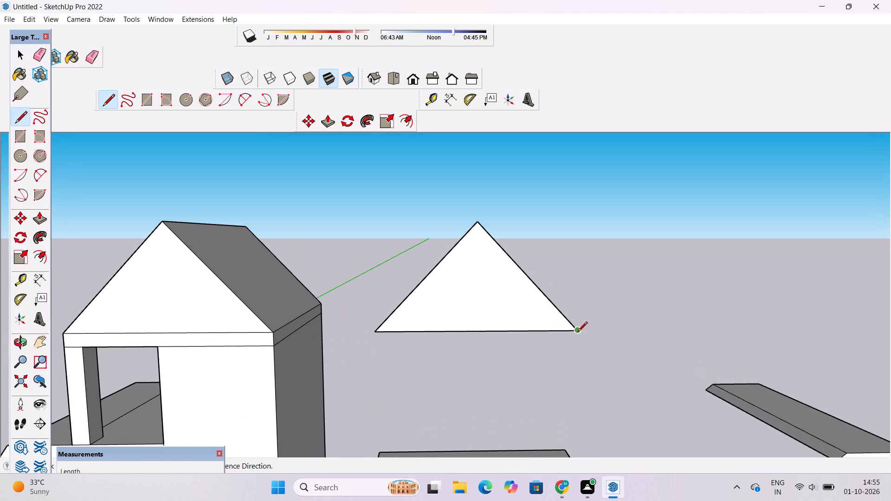
pyautogui.click(578, 332)
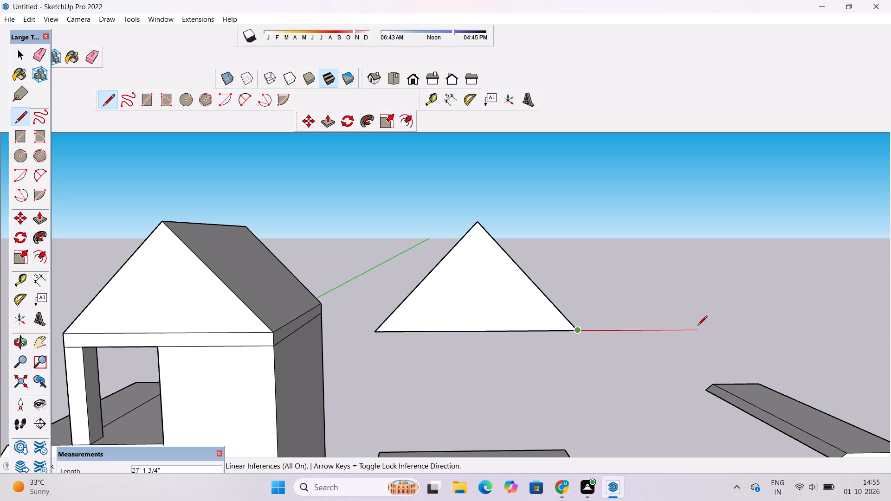
pyautogui.press('3')
pyautogui.press("'")
pyautogui.press('Return')
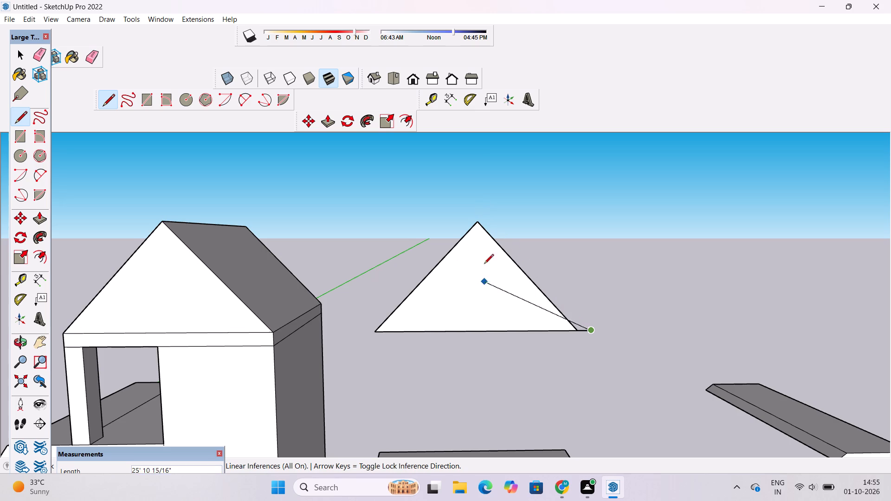
pyautogui.scroll(2, 497, 222)
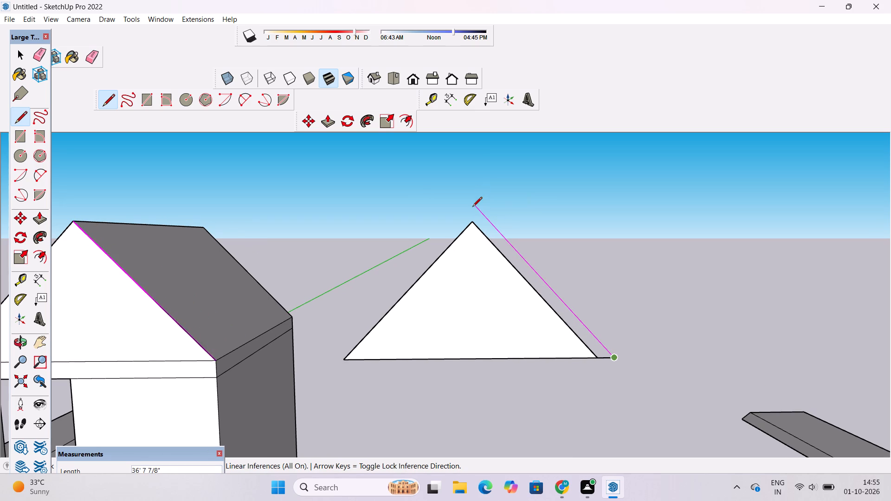
pyautogui.click(472, 200)
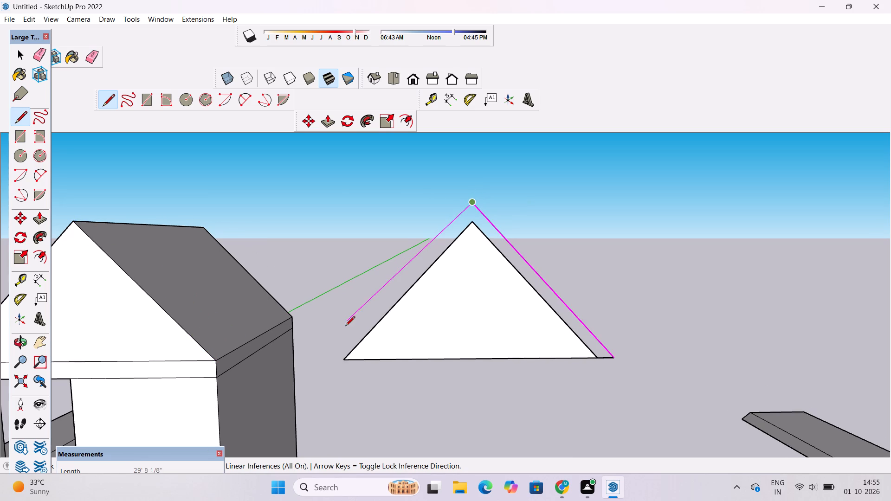
pyautogui.click(307, 360)
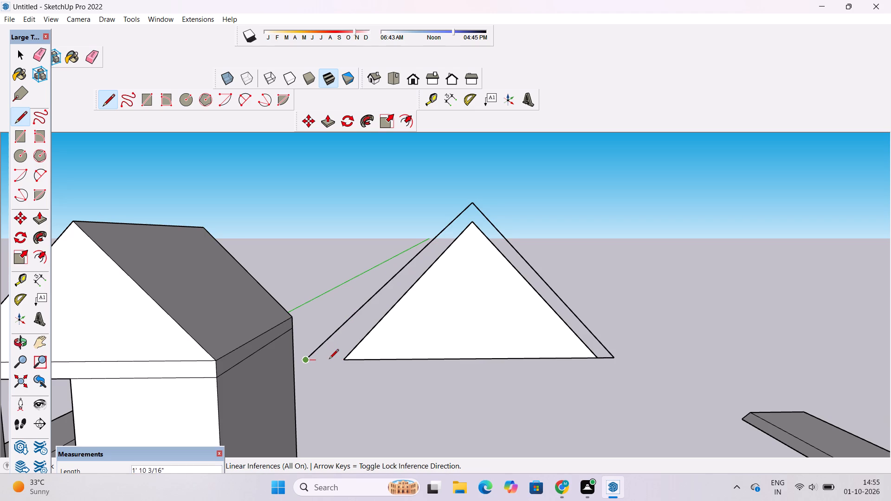
pyautogui.click(349, 359)
# Delete the inner triangular face and erase its base edge, leaving an open inverted-V roof profile.
pyautogui.press('space')
pyautogui.click(429, 341)
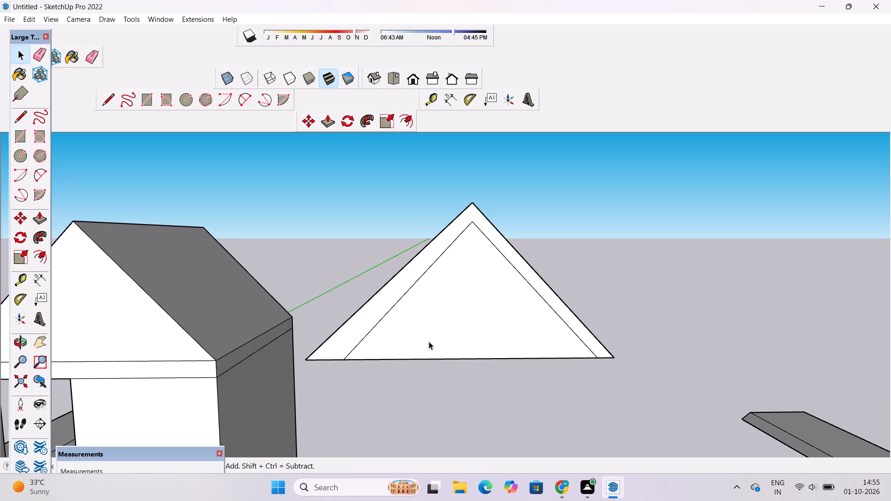
pyautogui.press('Delete')
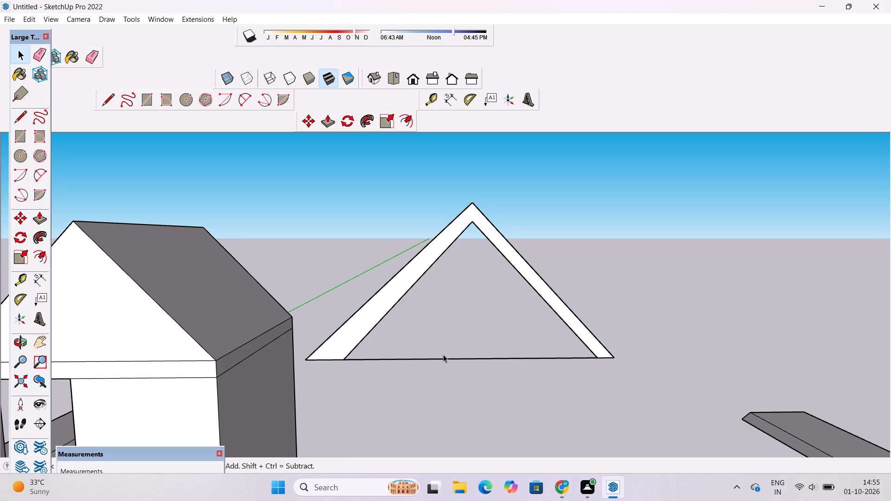
pyautogui.press('e')
pyautogui.moveTo(446, 349); pyautogui.dragTo(453, 363)
# Examine the inverted-V roof profile and the uneven thickness of its two legs from several angles.
pyautogui.scroll(-3, 469, 360)
pyautogui.press('o')
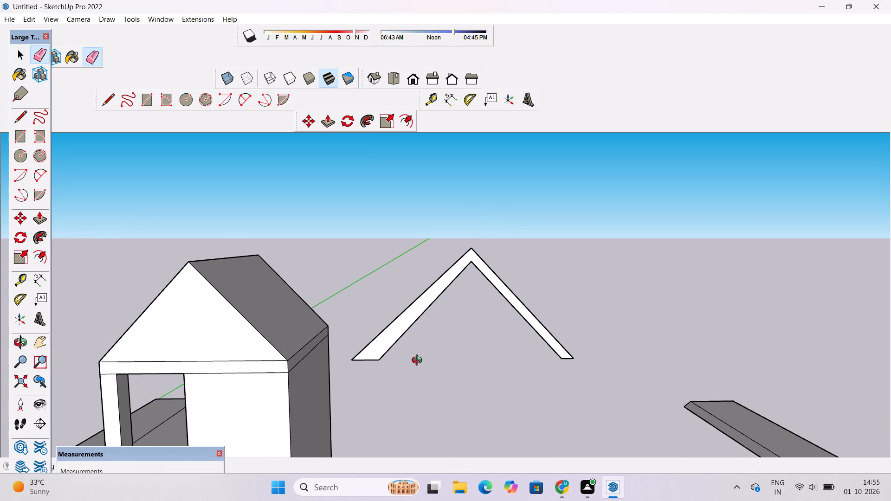
pyautogui.moveTo(394, 359); pyautogui.dragTo(506, 368)
pyautogui.keyDown('shift'); pyautogui.moveTo(501, 361); pyautogui.dragTo(519, 359); pyautogui.keyUp('shift')
pyautogui.scroll(3, 494, 328)
pyautogui.moveTo(556, 339); pyautogui.dragTo(492, 308)
pyautogui.scroll(-5, 492, 308)
pyautogui.scroll(4, 464, 325)
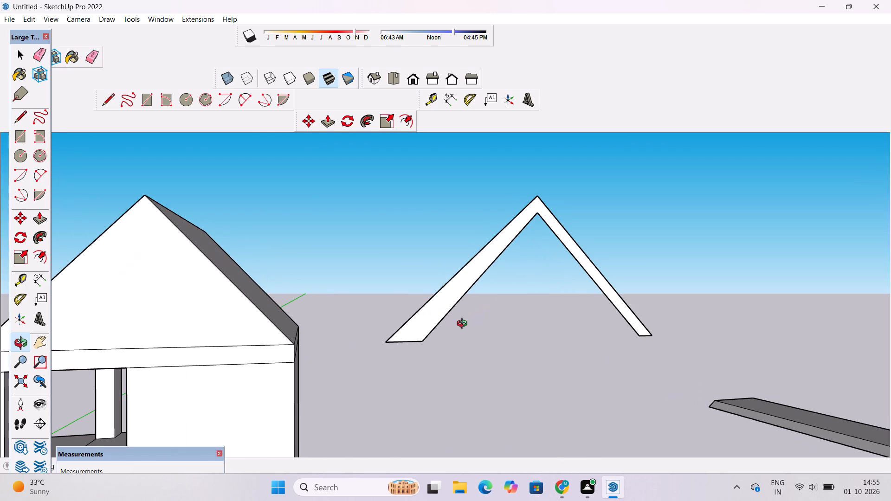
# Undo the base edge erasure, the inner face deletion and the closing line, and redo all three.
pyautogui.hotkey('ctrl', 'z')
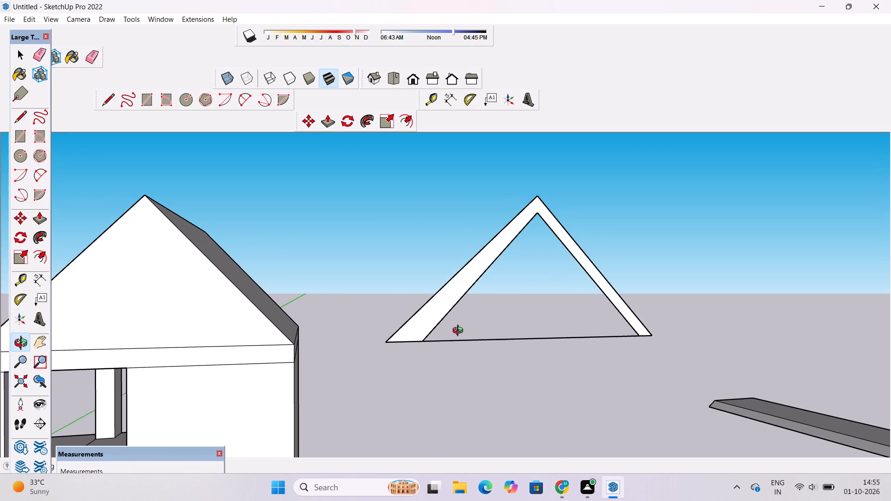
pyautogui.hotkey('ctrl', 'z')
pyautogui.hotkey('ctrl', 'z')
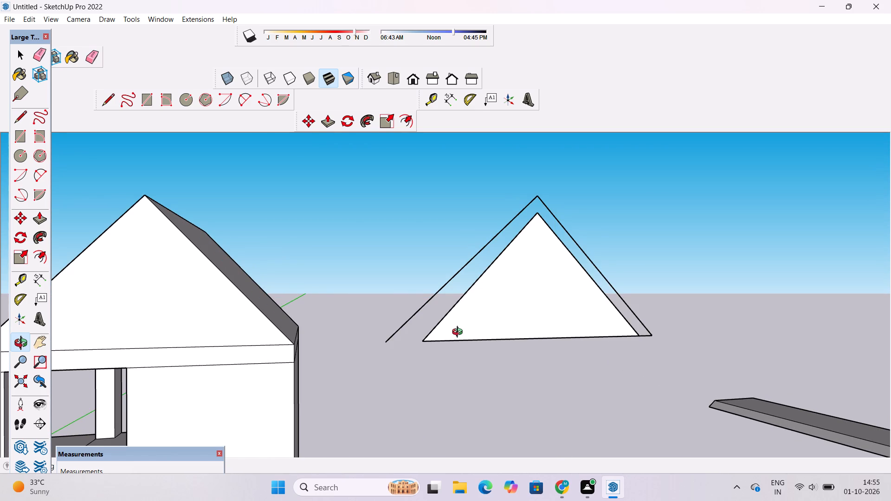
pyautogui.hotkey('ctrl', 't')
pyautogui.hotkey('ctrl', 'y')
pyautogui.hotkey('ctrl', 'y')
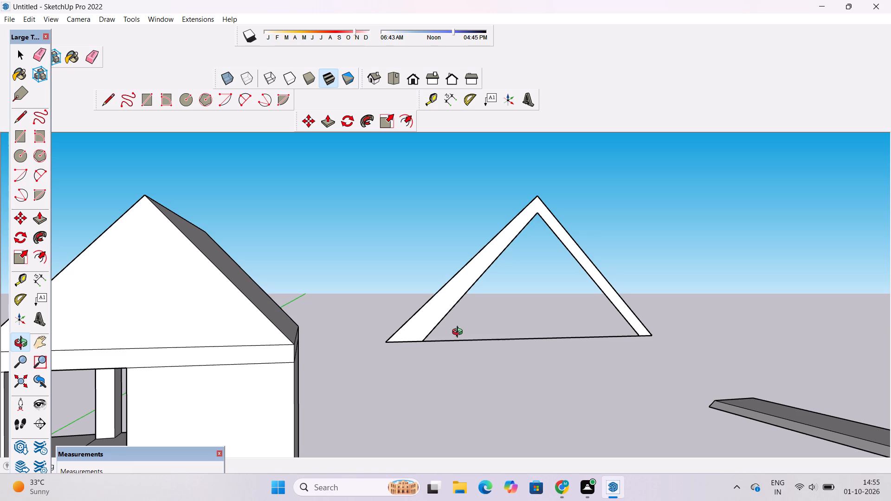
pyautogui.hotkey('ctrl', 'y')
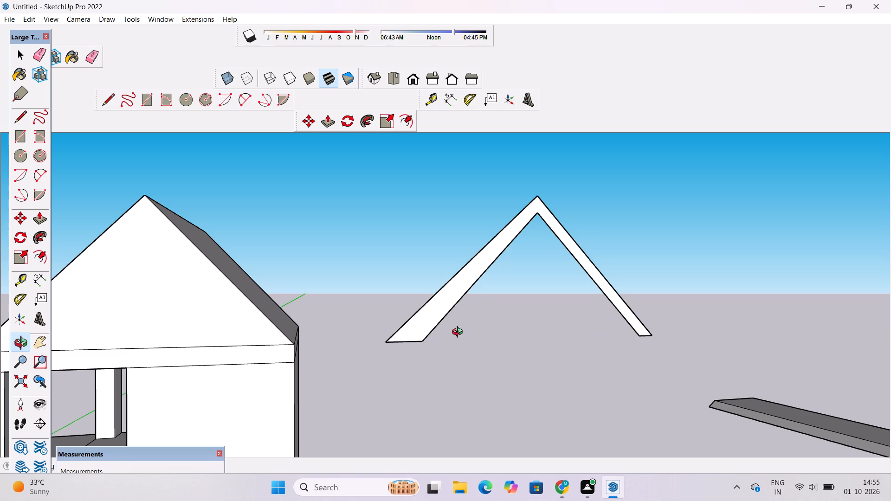
# Extrude the inverted-V roof profile 51' with Push/Pull.
pyautogui.press('p')
pyautogui.click(432, 315)
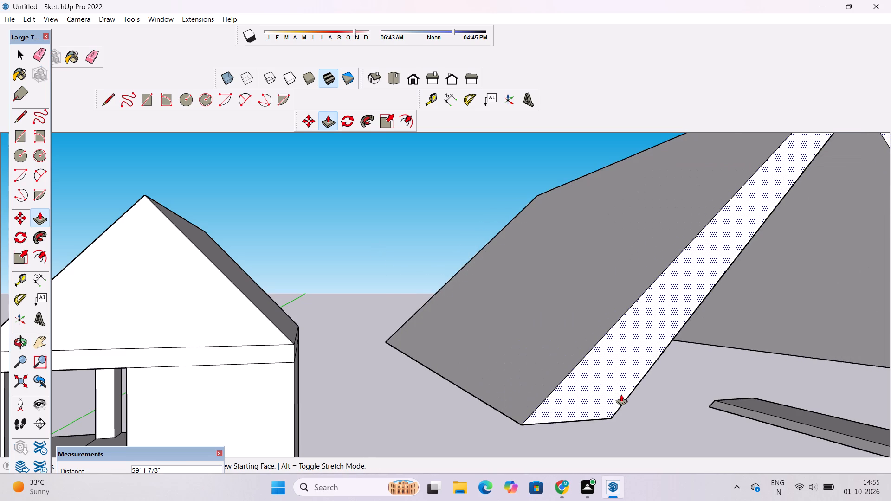
pyautogui.write("51'")
pyautogui.press('Return')
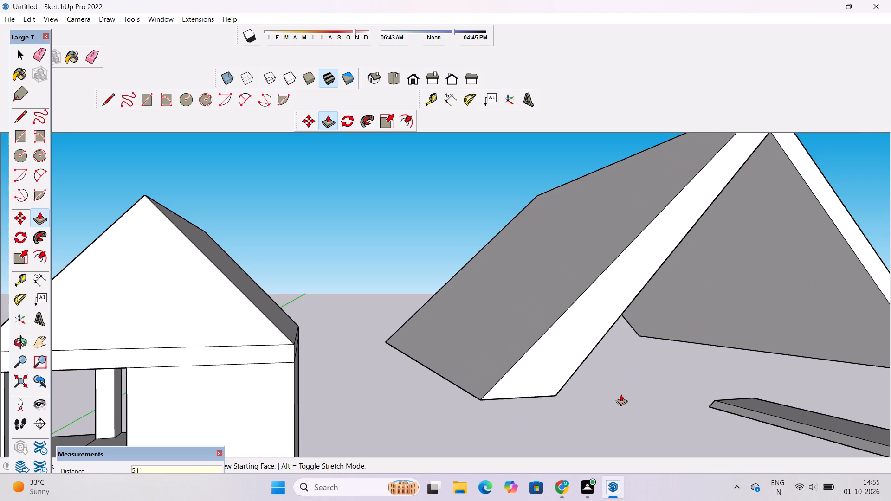
# Make the whole extruded roof shell a group.
pyautogui.press('o')
pyautogui.scroll(-11, 462, 336)
pyautogui.moveTo(474, 353); pyautogui.dragTo(585, 375)
pyautogui.moveTo(585, 375); pyautogui.dragTo(517, 368)
pyautogui.moveTo(517, 367); pyautogui.dragTo(394, 338)
pyautogui.scroll(-5, 394, 337)
pyautogui.keyDown('shift'); pyautogui.moveTo(395, 334); pyautogui.dragTo(387, 355); pyautogui.keyUp('shift')
pyautogui.scroll(5, 421, 360)
pyautogui.moveTo(403, 355); pyautogui.dragTo(377, 348)
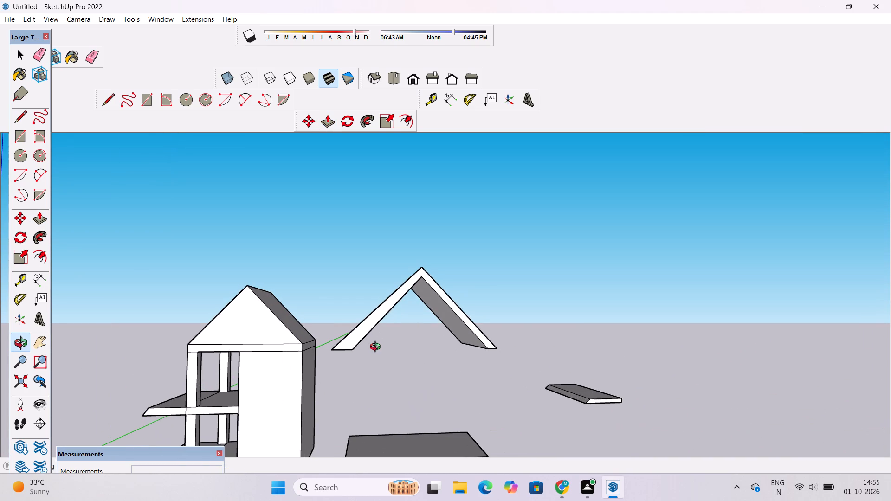
pyautogui.press('space')
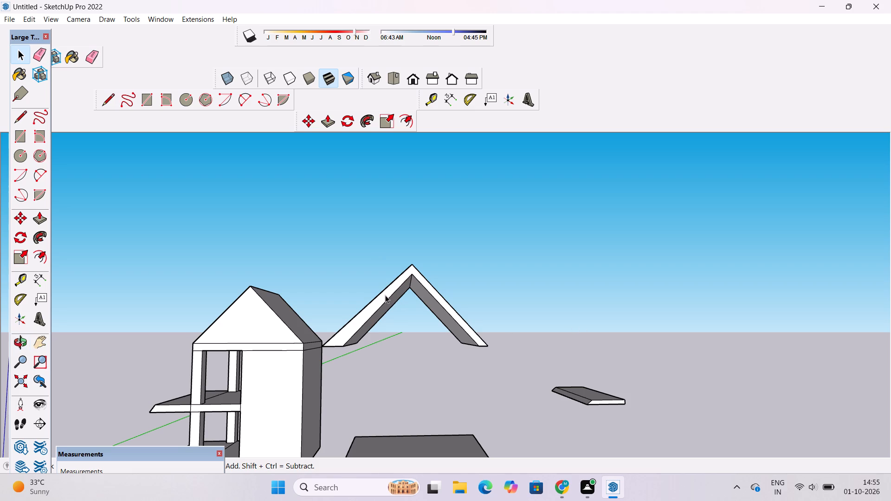
pyautogui.tripleClick(386, 295)
pyautogui.rightClick(385, 295)
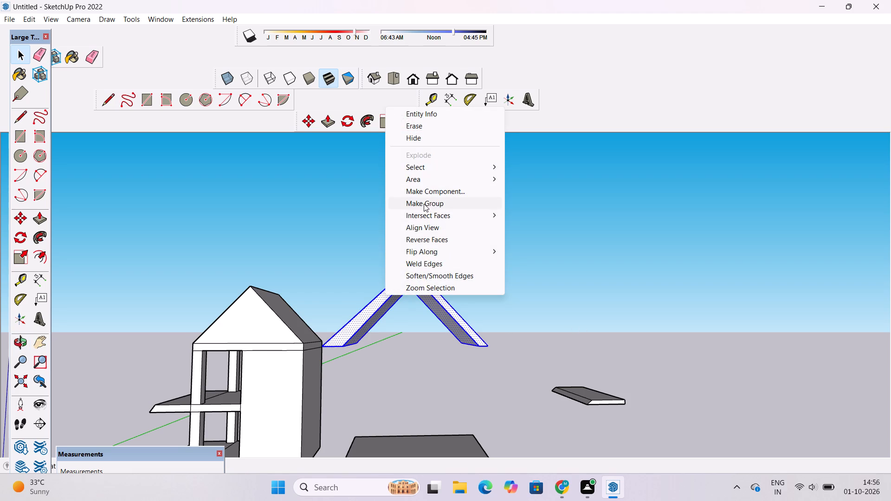
pyautogui.click(424, 204)
# Move the roof shell group about 82' 2" onto the building, placing its inner base corner at the gable's lower corner, and deselect it.
pyautogui.press('o')
pyautogui.scroll(-6, 431, 236)
pyautogui.moveTo(379, 343); pyautogui.dragTo(407, 359)
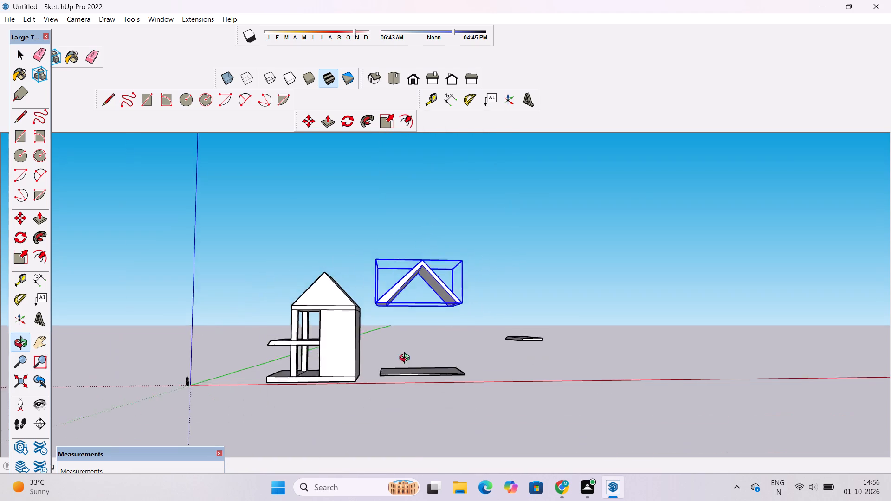
pyautogui.moveTo(407, 359); pyautogui.dragTo(440, 375)
pyautogui.scroll(1, 437, 320)
pyautogui.keyDown('shift'); pyautogui.moveTo(429, 309); pyautogui.dragTo(418, 289); pyautogui.keyUp('shift')
pyautogui.scroll(4, 417, 288)
pyautogui.moveTo(408, 300); pyautogui.dragTo(464, 321)
pyautogui.scroll(4, 465, 322)
pyautogui.keyDown('shift'); pyautogui.moveTo(461, 325); pyautogui.dragTo(462, 310); pyautogui.keyUp('shift')
pyautogui.moveTo(462, 310); pyautogui.dragTo(476, 309)
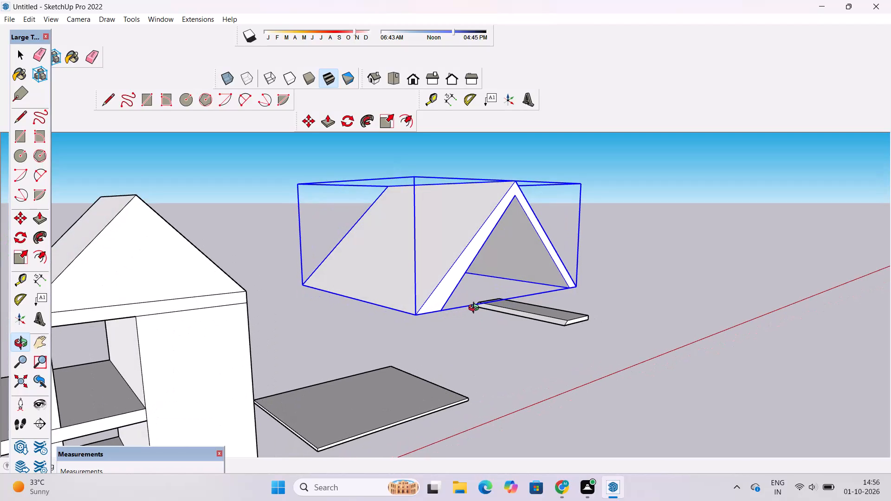
pyautogui.press('m')
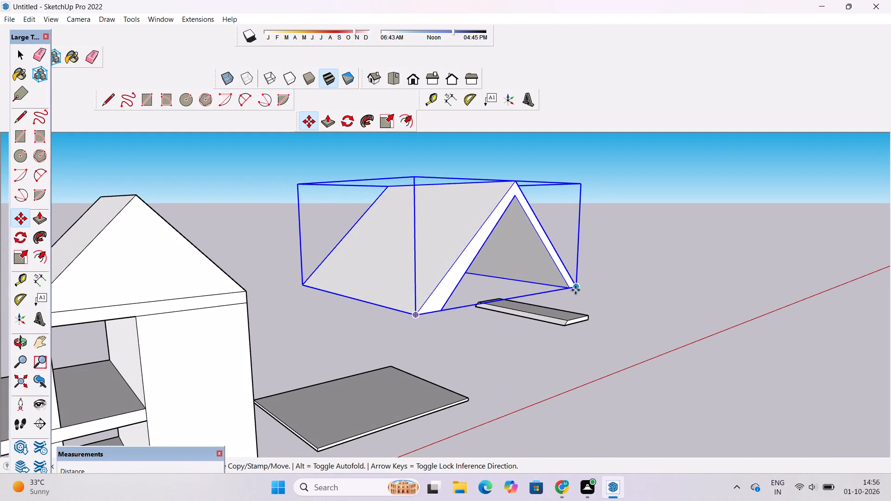
pyautogui.click(568, 287)
pyautogui.scroll(-5, 568, 287)
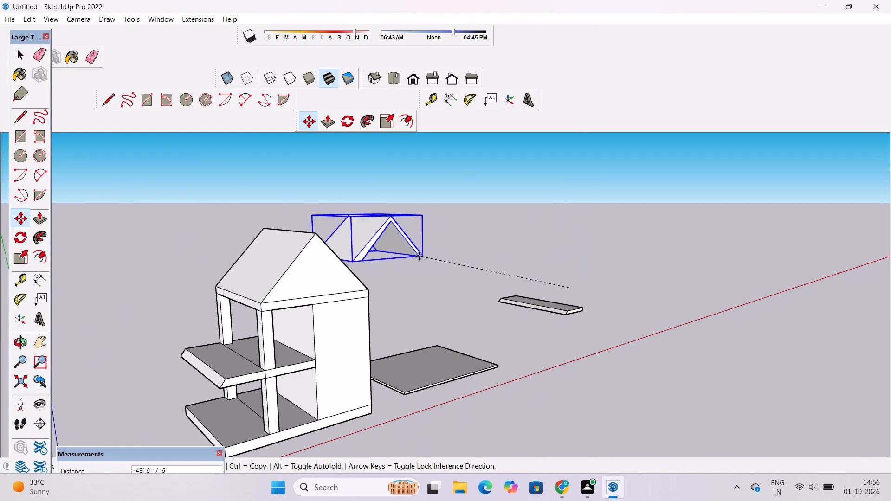
pyautogui.scroll(2, 399, 256)
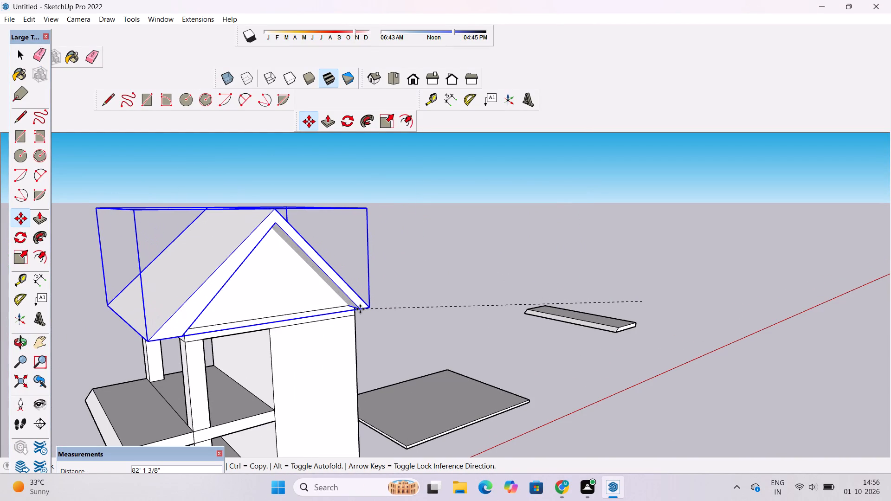
pyautogui.click(361, 307)
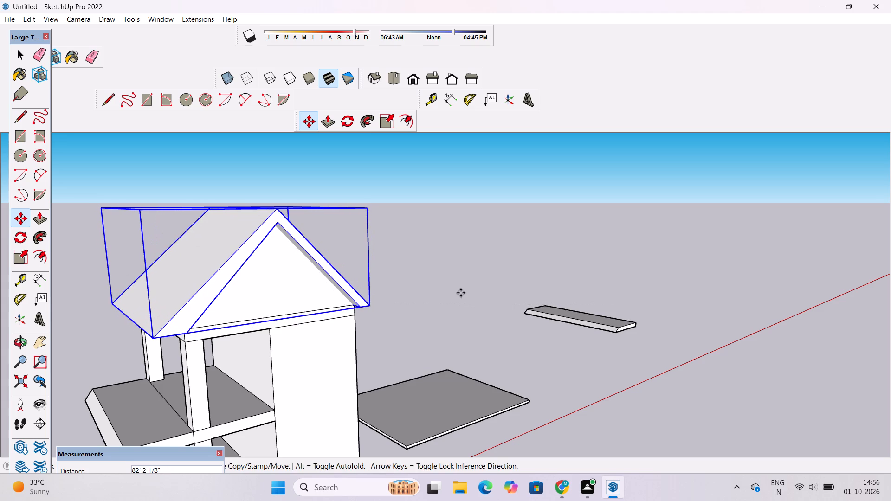
pyautogui.press('space')
pyautogui.click(526, 293)
pyautogui.scroll(-4, 437, 310)
pyautogui.press('o')
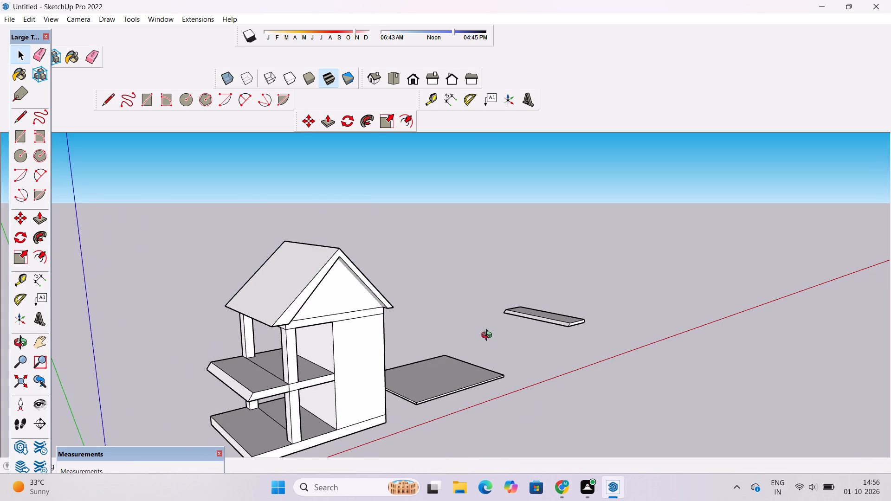
# Examine how the roof shell fits over the gable and its overhang from several angles.
pyautogui.moveTo(489, 336); pyautogui.dragTo(332, 252)
pyautogui.scroll(8, 324, 271)
pyautogui.moveTo(340, 312); pyautogui.dragTo(471, 345)
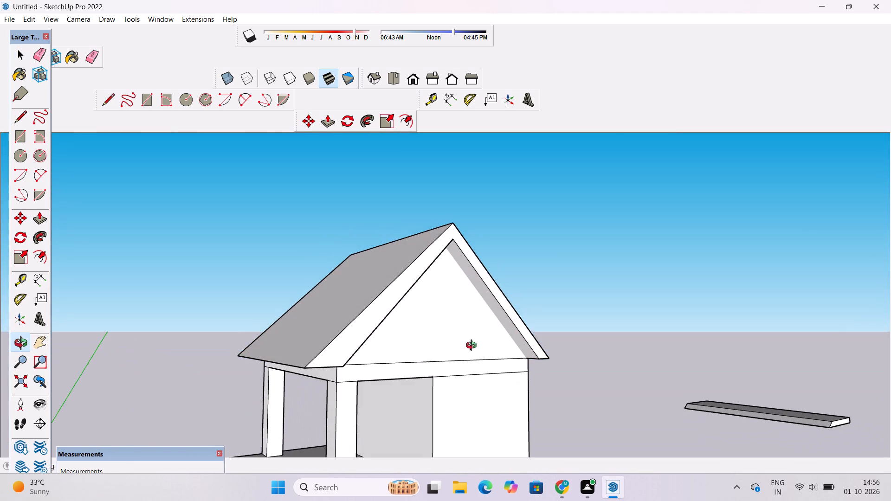
pyautogui.moveTo(480, 346); pyautogui.dragTo(396, 288)
pyautogui.moveTo(395, 288); pyautogui.dragTo(418, 309)
pyautogui.moveTo(428, 321); pyautogui.dragTo(403, 276)
pyautogui.scroll(-4, 403, 272)
pyautogui.moveTo(407, 306); pyautogui.dragTo(416, 334)
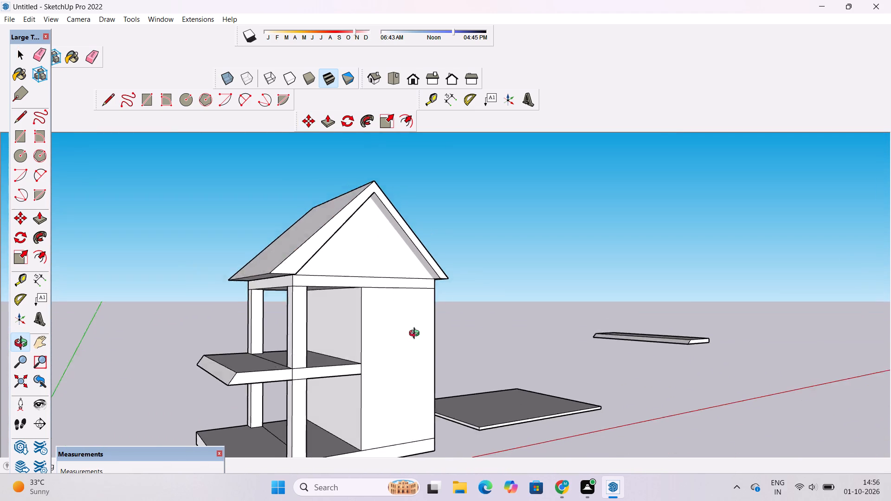
pyautogui.moveTo(416, 334); pyautogui.dragTo(419, 340)
pyautogui.scroll(3, 416, 316)
# Undo the roof shell's move, grouping and extrusion, and the profile edits back to the inner triangle with only one outer sloped line.
pyautogui.hotkey('ctrl', 'z')
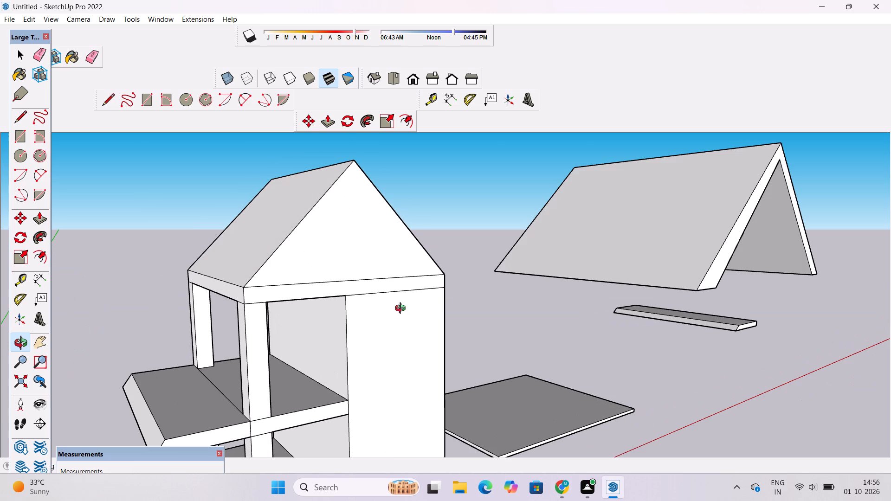
pyautogui.hotkey('ctrl', 'z')
pyautogui.hotkey('ctrl', 'z')
pyautogui.hotkey('ctrl', 'z')
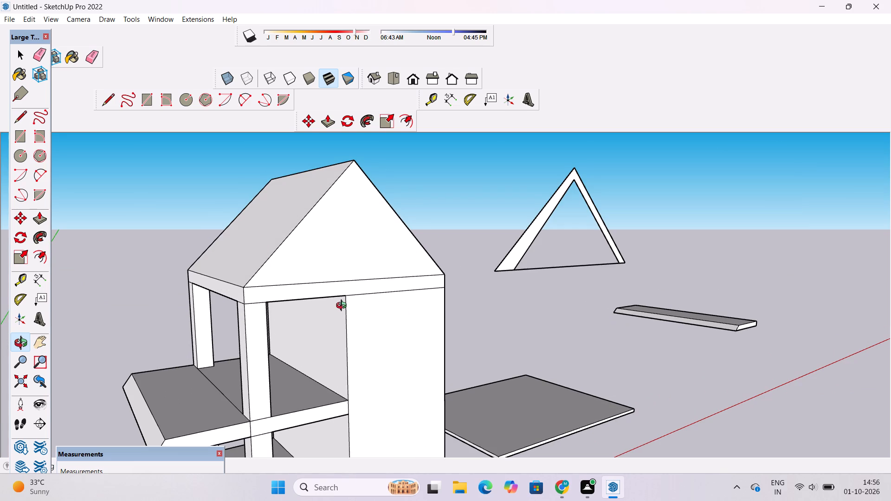
pyautogui.hotkey('ctrl', 'z')
pyautogui.hotkey('ctrl', 'z')
pyautogui.hotkey('ctrl', 'z')
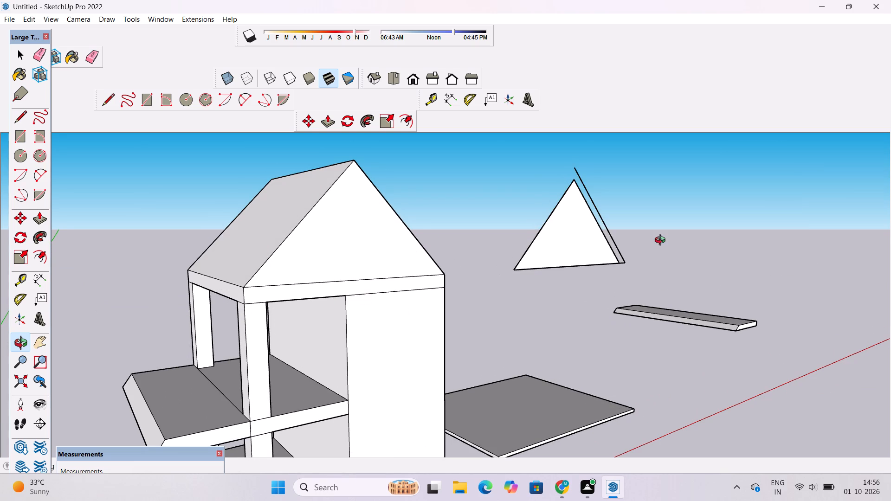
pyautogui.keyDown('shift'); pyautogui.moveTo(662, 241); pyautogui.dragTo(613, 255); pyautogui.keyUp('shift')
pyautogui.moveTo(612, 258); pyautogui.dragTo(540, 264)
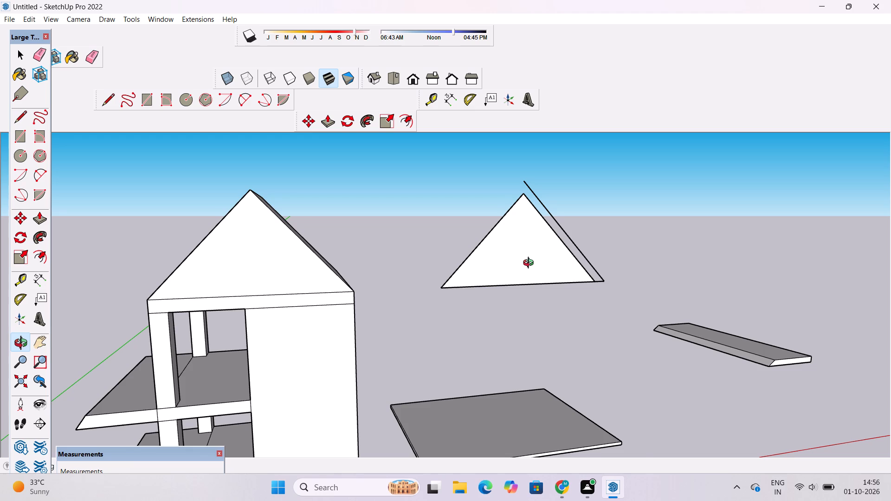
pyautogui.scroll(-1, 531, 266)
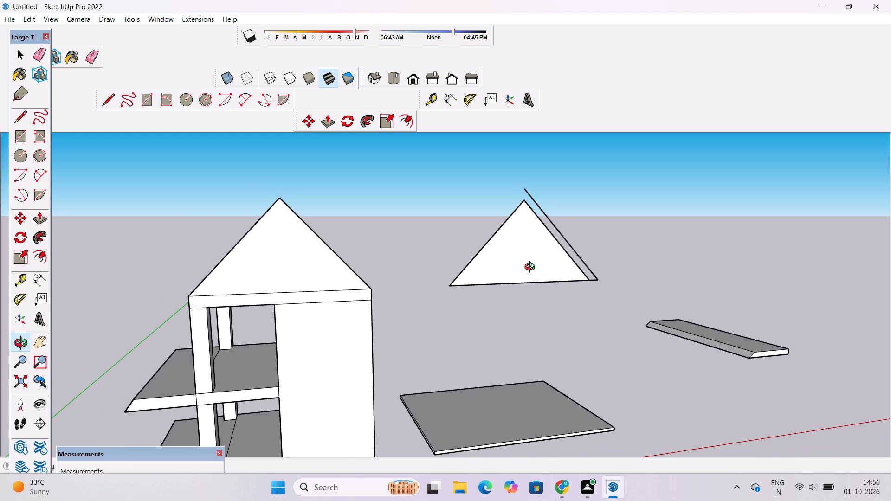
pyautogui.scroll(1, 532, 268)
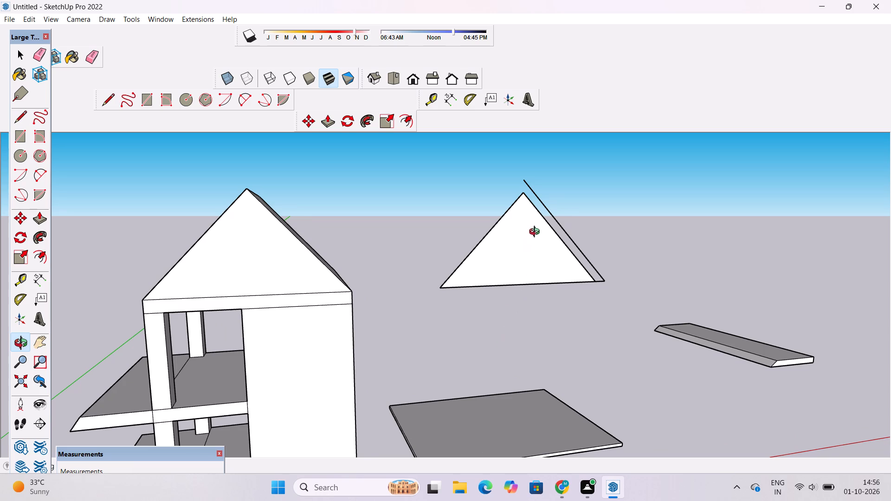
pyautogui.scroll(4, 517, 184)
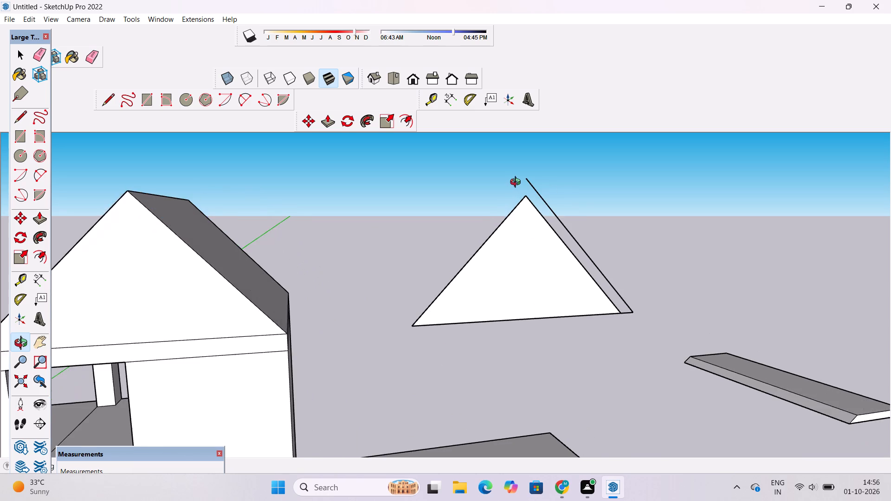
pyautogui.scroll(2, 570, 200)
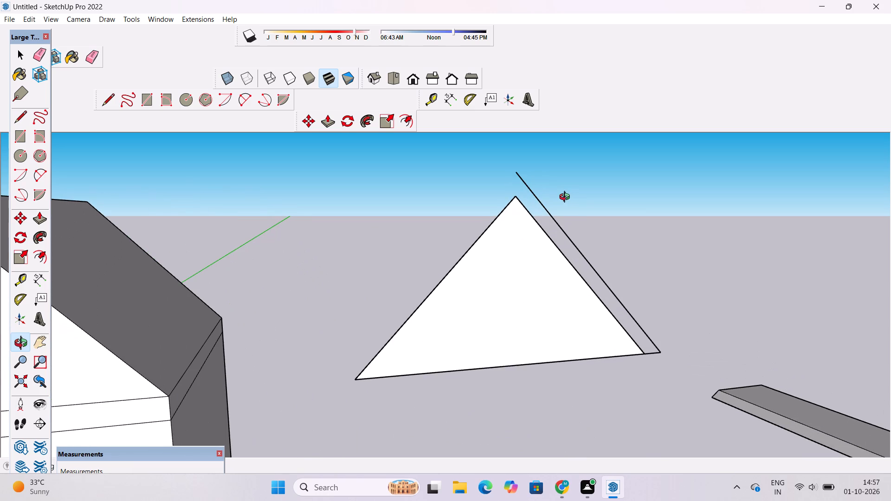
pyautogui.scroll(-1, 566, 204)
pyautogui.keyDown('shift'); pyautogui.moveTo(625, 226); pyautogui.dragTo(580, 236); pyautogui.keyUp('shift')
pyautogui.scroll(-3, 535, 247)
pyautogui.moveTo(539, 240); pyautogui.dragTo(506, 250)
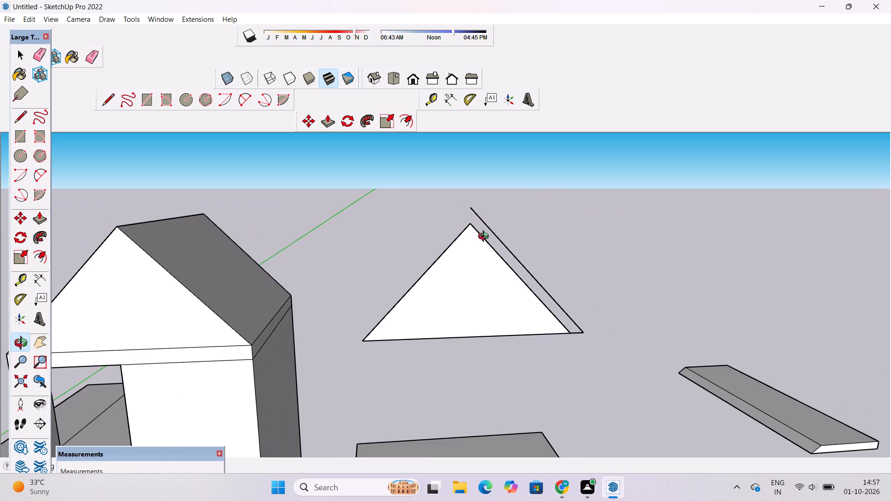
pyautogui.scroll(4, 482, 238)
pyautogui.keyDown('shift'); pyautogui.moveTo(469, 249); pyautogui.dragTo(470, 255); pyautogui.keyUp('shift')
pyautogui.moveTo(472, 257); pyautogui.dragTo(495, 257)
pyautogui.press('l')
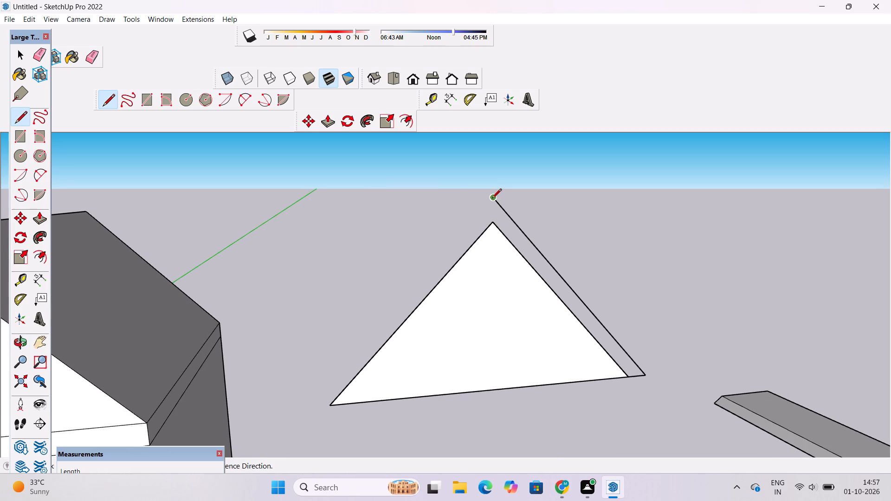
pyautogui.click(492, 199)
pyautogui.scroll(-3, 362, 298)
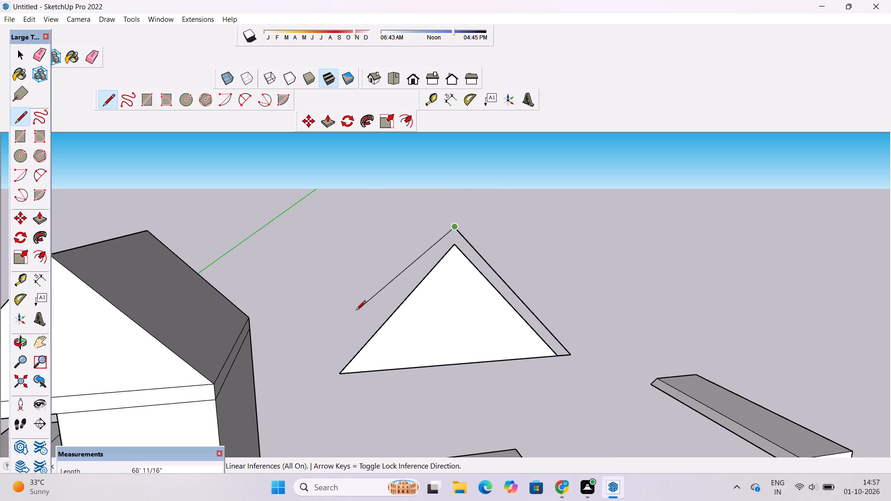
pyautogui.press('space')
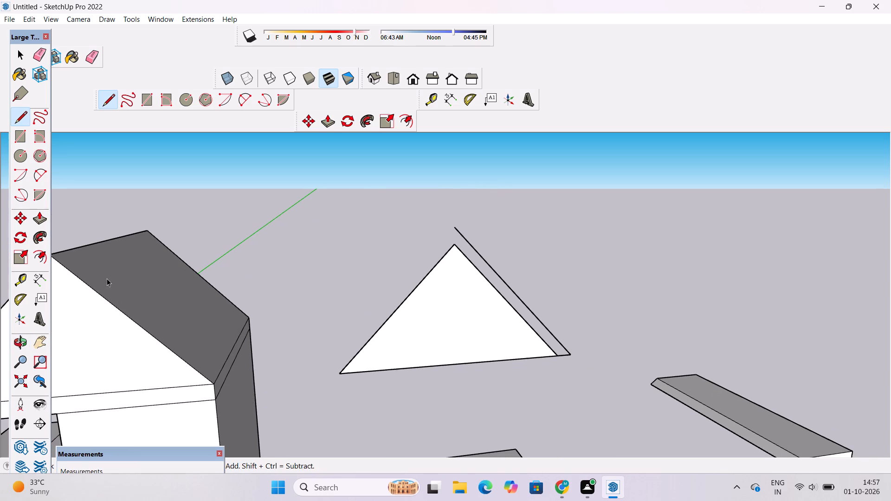
# Measure the base offset between the triangle's corner and the lower end of the outer sloped line with the Dimension tool.
pyautogui.click(34, 278)
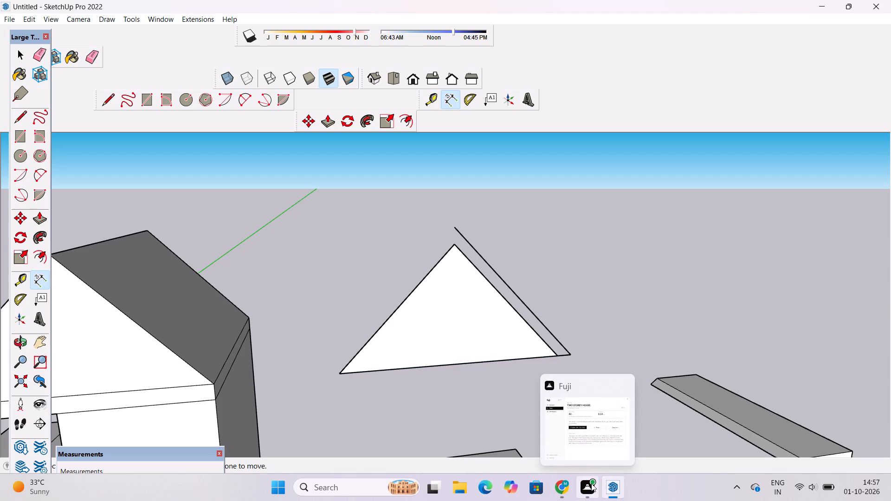
pyautogui.scroll(1, 561, 369)
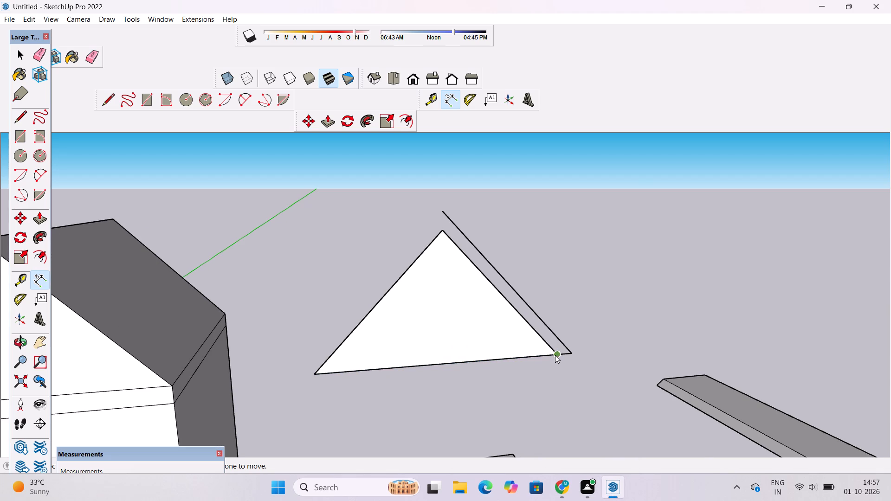
pyautogui.click(556, 352)
pyautogui.click(569, 351)
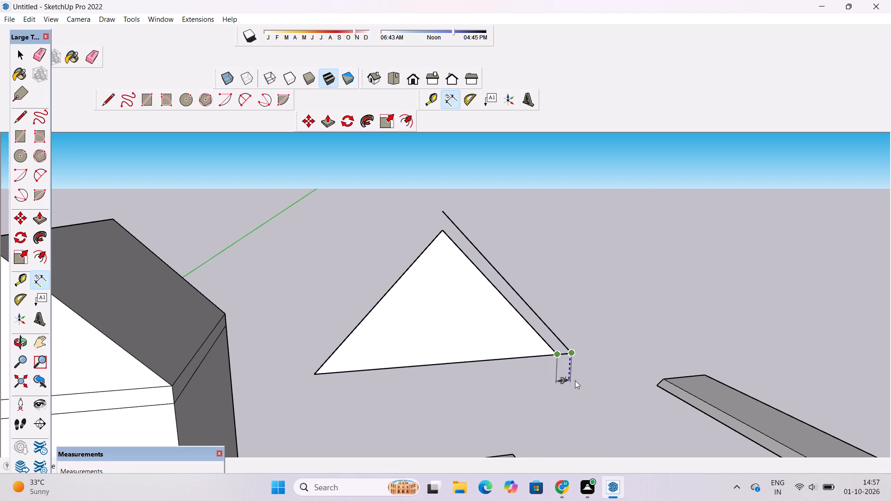
pyautogui.press('space')
# Extend the profile's base 3' beyond the triangle's open corner and join its end to the outer line's apex with the Line tool.
pyautogui.press('l')
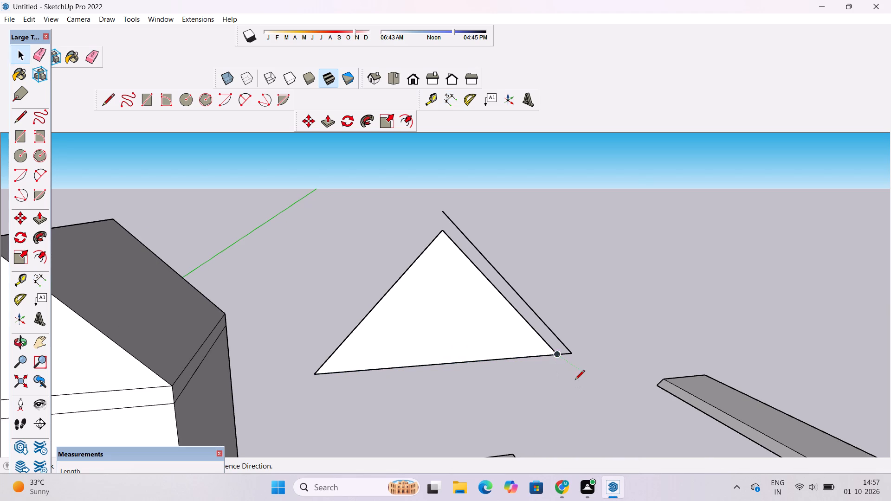
pyautogui.click(312, 375)
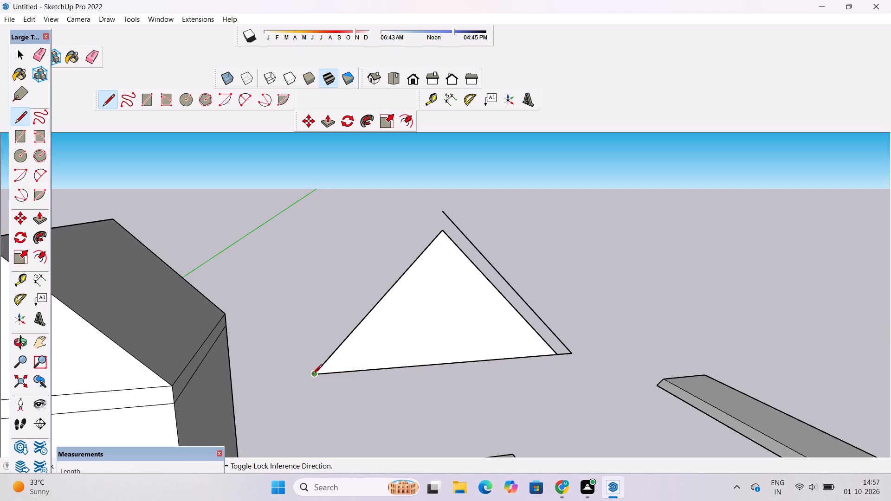
pyautogui.write("3'")
pyautogui.press('Return')
pyautogui.click(441, 214)
pyautogui.press('space')
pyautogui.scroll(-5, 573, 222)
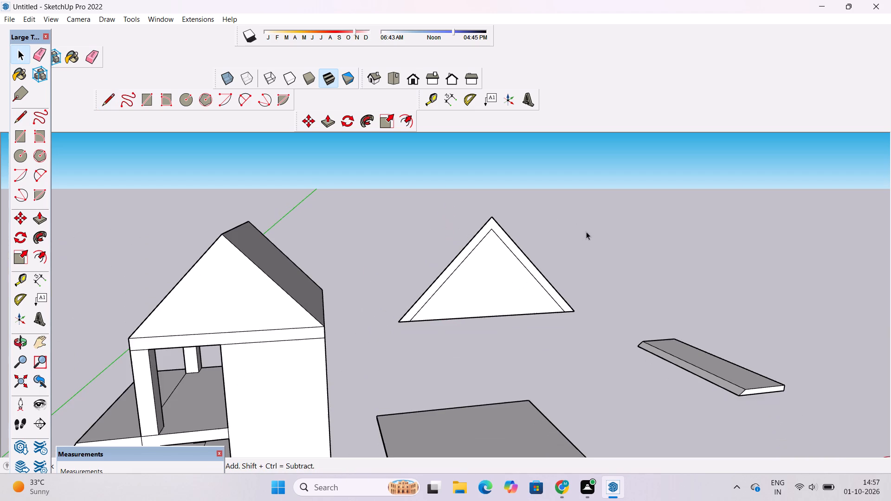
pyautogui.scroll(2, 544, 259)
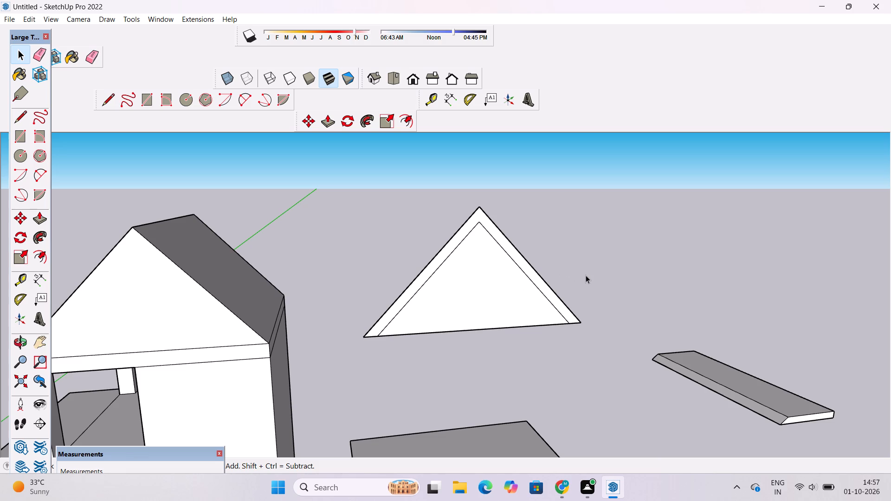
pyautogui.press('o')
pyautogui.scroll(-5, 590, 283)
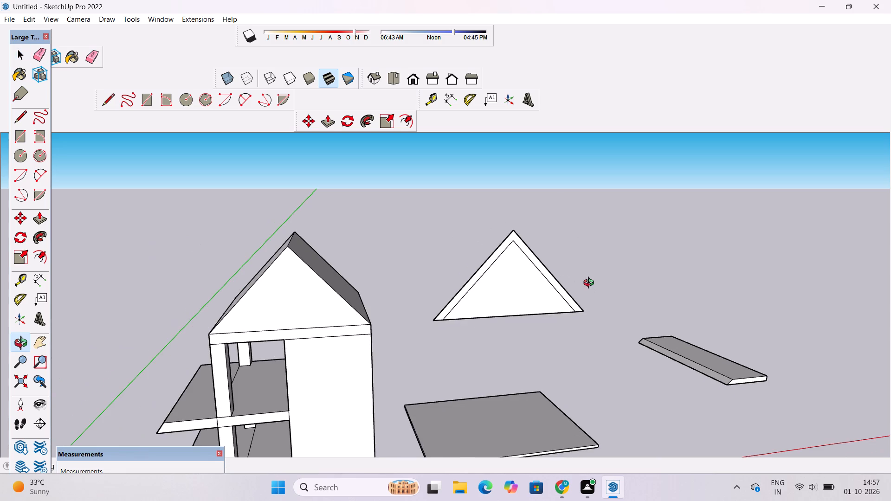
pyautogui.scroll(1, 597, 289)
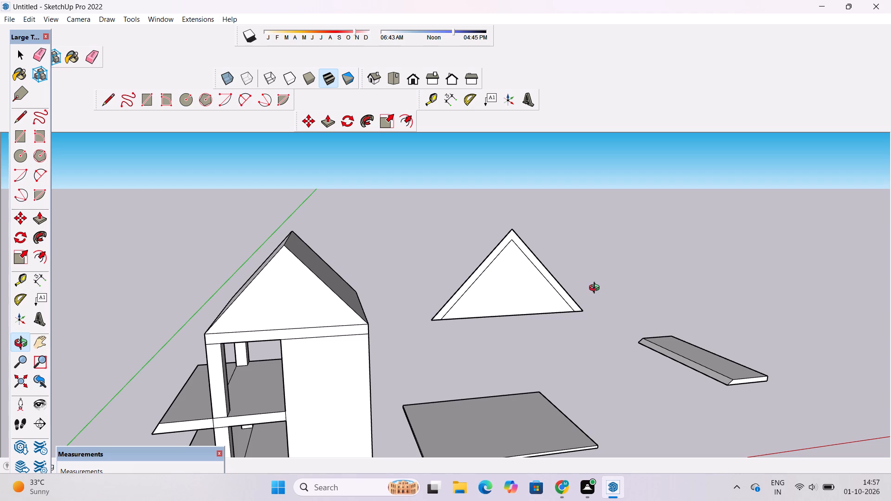
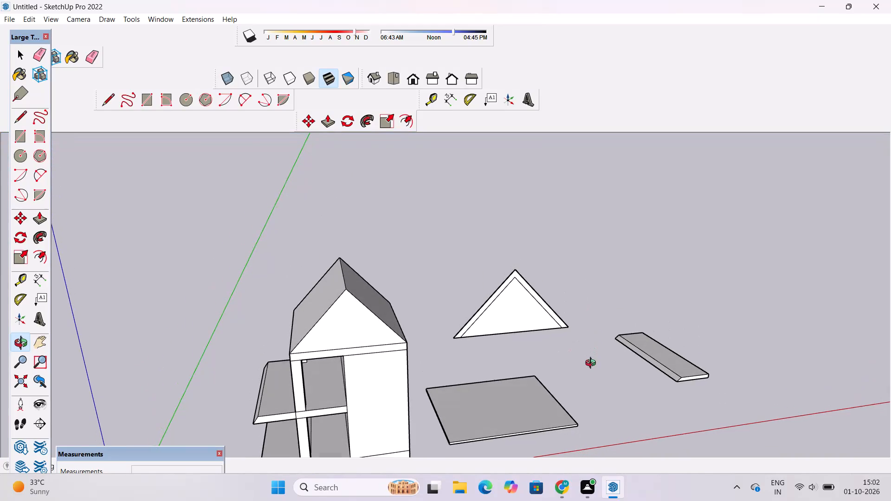
# Erase the bottom edge of the separate triangular gable outline, leaving only the inverted-V roof profile.
pyautogui.moveTo(593, 373); pyautogui.dragTo(593, 360)
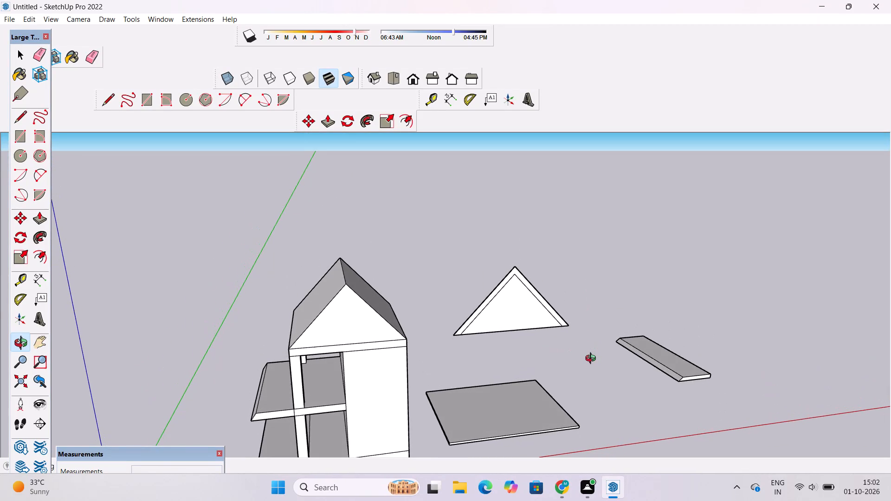
pyautogui.scroll(-6, 580, 353)
pyautogui.scroll(5, 577, 367)
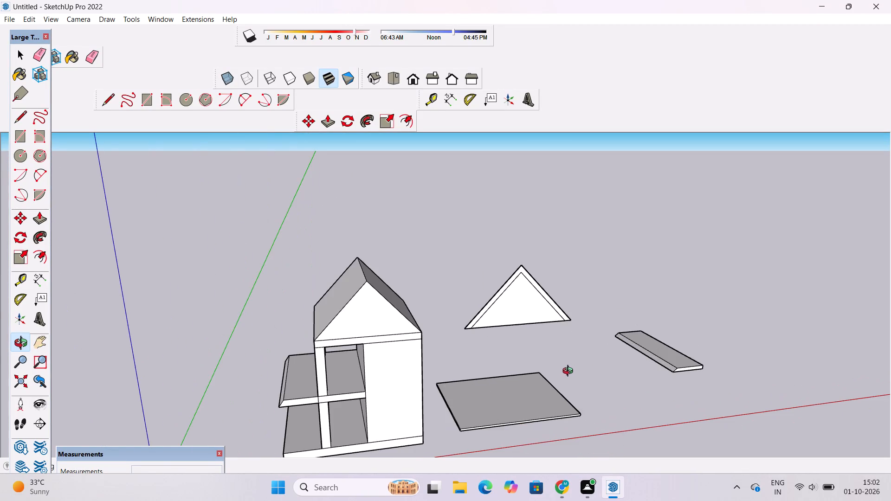
pyautogui.keyDown('shift'); pyautogui.moveTo(561, 382); pyautogui.dragTo(652, 365); pyautogui.keyUp('shift')
pyautogui.scroll(5, 627, 279)
pyautogui.keyDown('shift'); pyautogui.moveTo(628, 306); pyautogui.dragTo(598, 316); pyautogui.keyUp('shift')
pyautogui.moveTo(594, 352); pyautogui.dragTo(584, 347)
pyautogui.scroll(2, 583, 347)
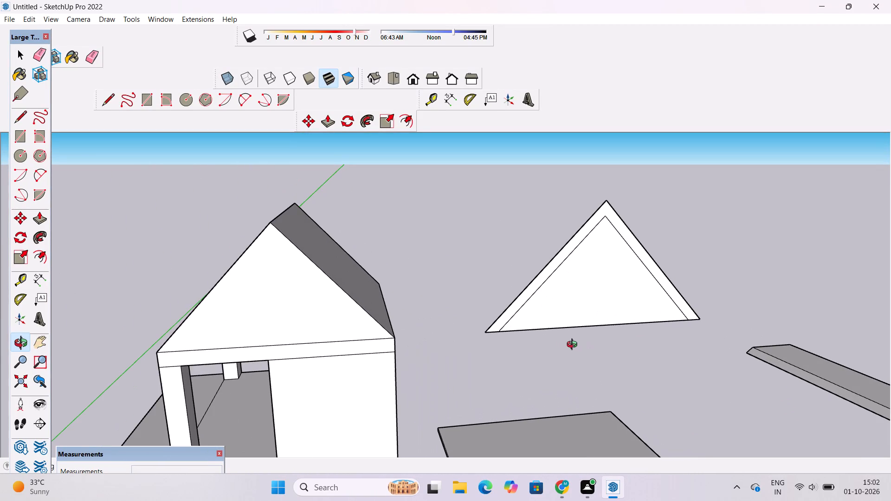
pyautogui.press('e')
pyautogui.moveTo(593, 332); pyautogui.dragTo(589, 316)
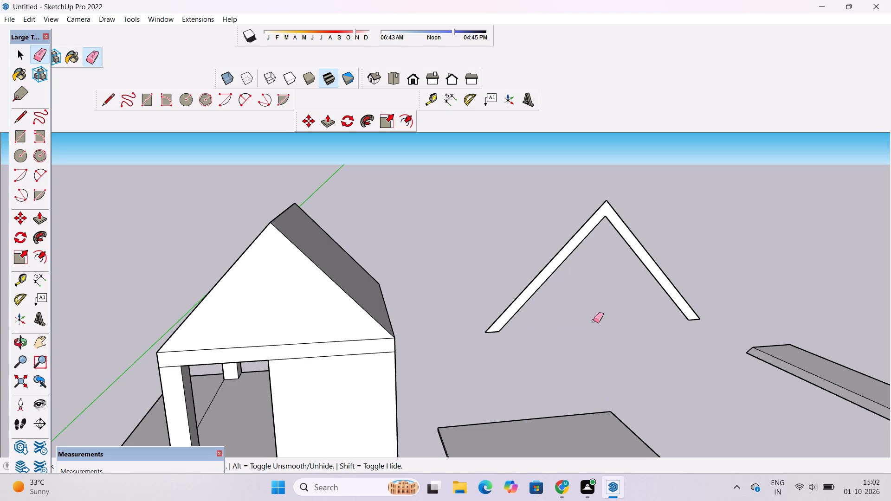
pyautogui.press('space')
# Push/Pull the inverted-V roof profile 51' to form the gable roof slabs.
pyautogui.write('o')
pyautogui.scroll(-3, 594, 321)
pyautogui.scroll(3, 590, 322)
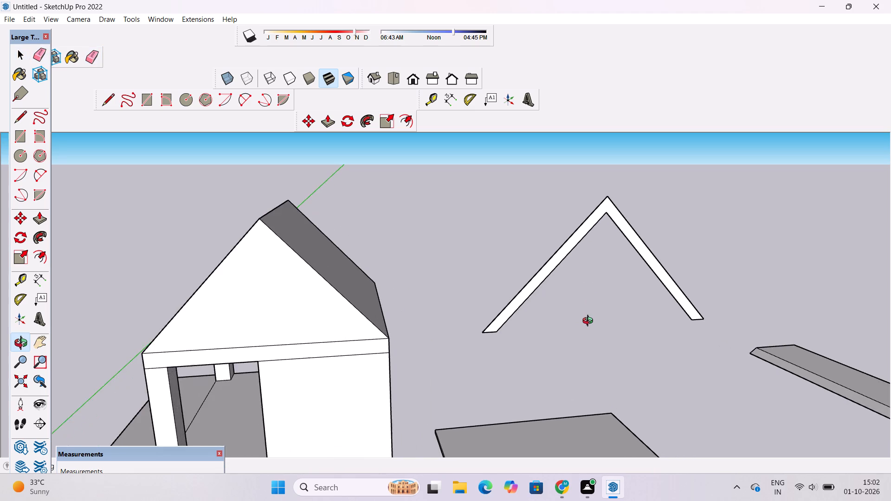
pyautogui.moveTo(571, 336); pyautogui.dragTo(598, 359)
pyautogui.moveTo(598, 359); pyautogui.dragTo(588, 341)
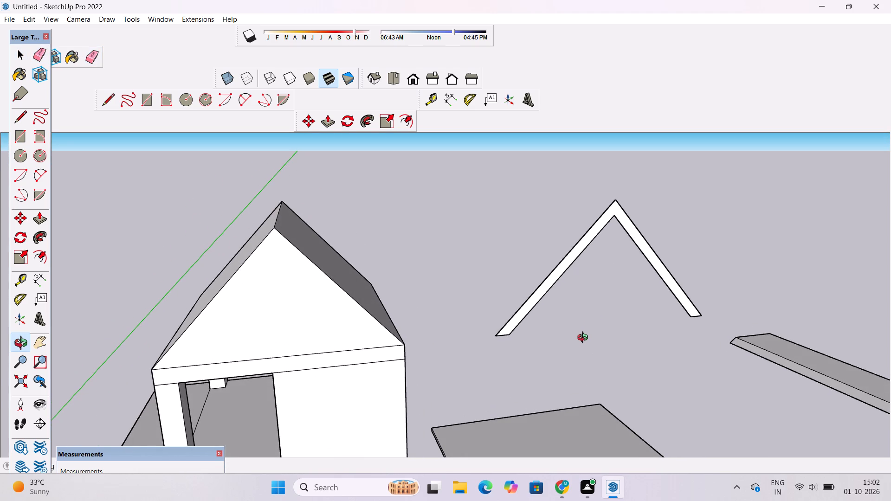
pyautogui.scroll(3, 585, 339)
pyautogui.moveTo(585, 338); pyautogui.dragTo(554, 349)
pyautogui.press('space')
pyautogui.keyDown('shift'); pyautogui.moveTo(553, 346); pyautogui.dragTo(508, 346); pyautogui.keyUp('shift')
pyautogui.press('space')
pyautogui.click(508, 345)
pyautogui.press('o')
pyautogui.scroll(-4, 567, 335)
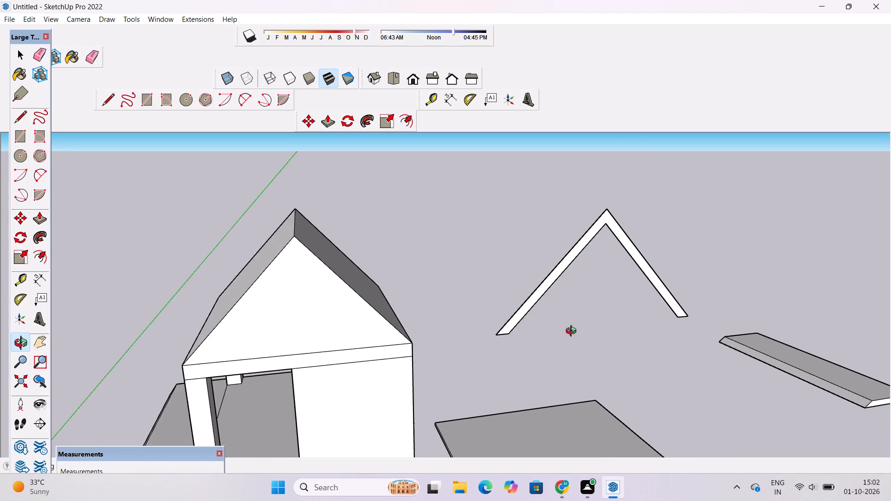
pyautogui.keyDown('shift'); pyautogui.moveTo(601, 317); pyautogui.dragTo(492, 335); pyautogui.keyUp('shift')
pyautogui.keyDown('shift'); pyautogui.scroll(-1, 491, 336); pyautogui.keyUp('shift')
pyautogui.scroll(4, 491, 336)
pyautogui.moveTo(489, 337); pyautogui.dragTo(509, 338)
pyautogui.keyDown('shift'); pyautogui.moveTo(509, 338); pyautogui.dragTo(532, 372); pyautogui.keyUp('shift')
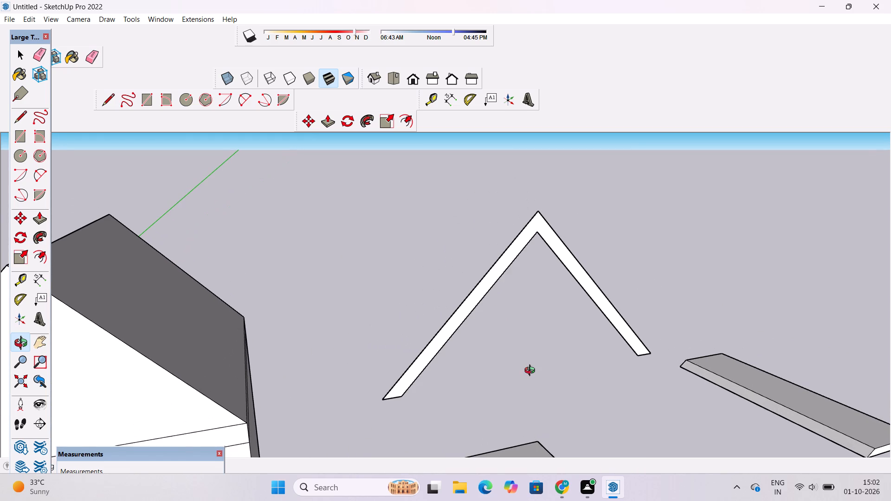
pyautogui.press('p')
pyautogui.click(466, 308)
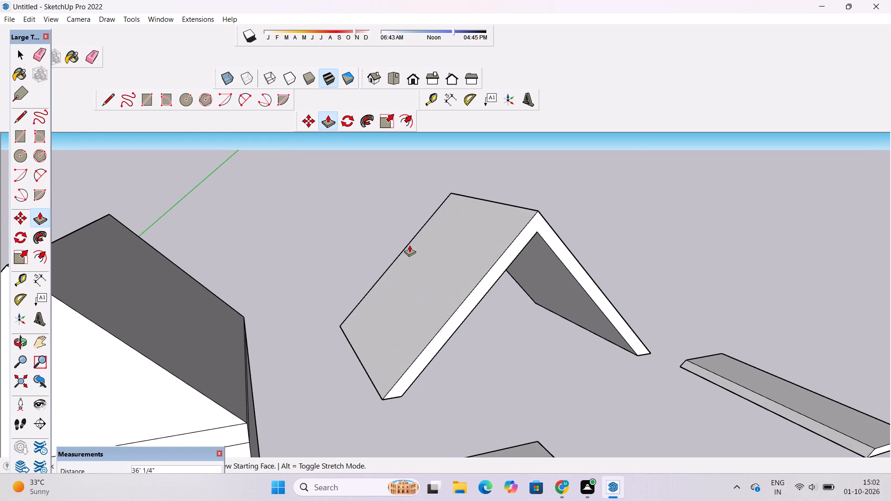
pyautogui.write("51'")
pyautogui.press('Return')
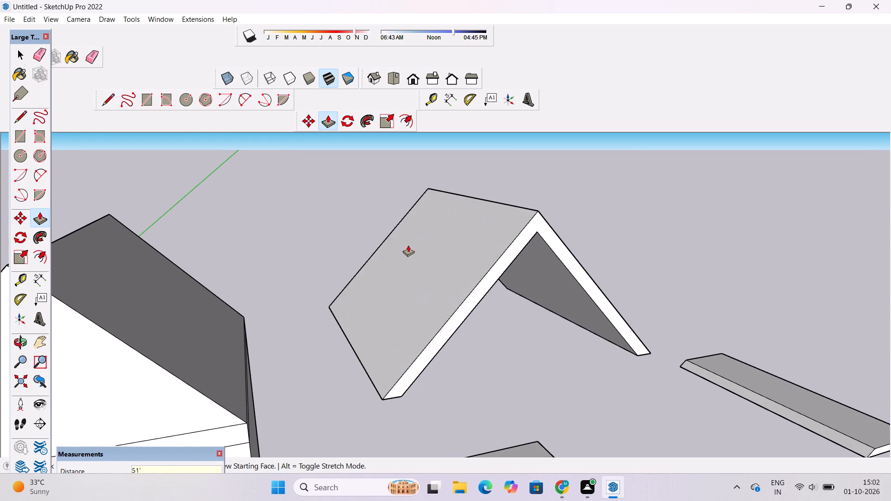
# Place a guide line on the underside of one roof slope, offset 3' from its lower inner edge.
pyautogui.scroll(-4, 416, 264)
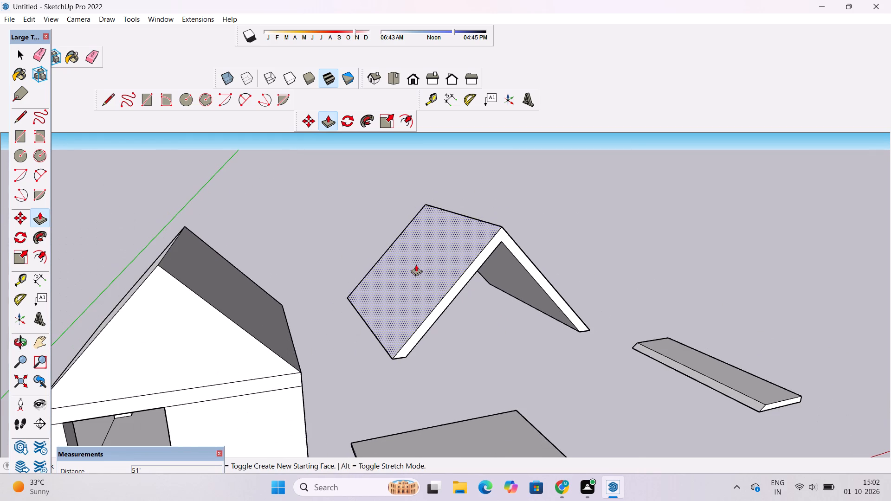
pyautogui.press('o')
pyautogui.scroll(-5, 417, 273)
pyautogui.moveTo(394, 296); pyautogui.dragTo(435, 293)
pyautogui.moveTo(446, 295); pyautogui.dragTo(387, 283)
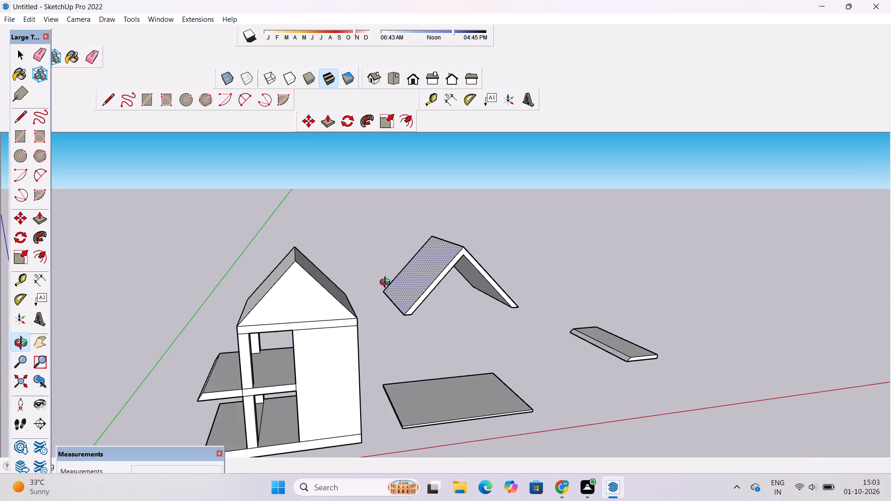
pyautogui.scroll(3, 387, 283)
pyautogui.keyDown('shift'); pyautogui.moveTo(489, 315); pyautogui.dragTo(412, 298); pyautogui.keyUp('shift')
pyautogui.scroll(-6, 411, 298)
pyautogui.moveTo(481, 309); pyautogui.dragTo(466, 243)
pyautogui.scroll(6, 441, 265)
pyautogui.moveTo(457, 294); pyautogui.dragTo(588, 312)
pyautogui.scroll(13, 491, 331)
pyautogui.moveTo(367, 309); pyautogui.dragTo(387, 274)
pyautogui.press('t')
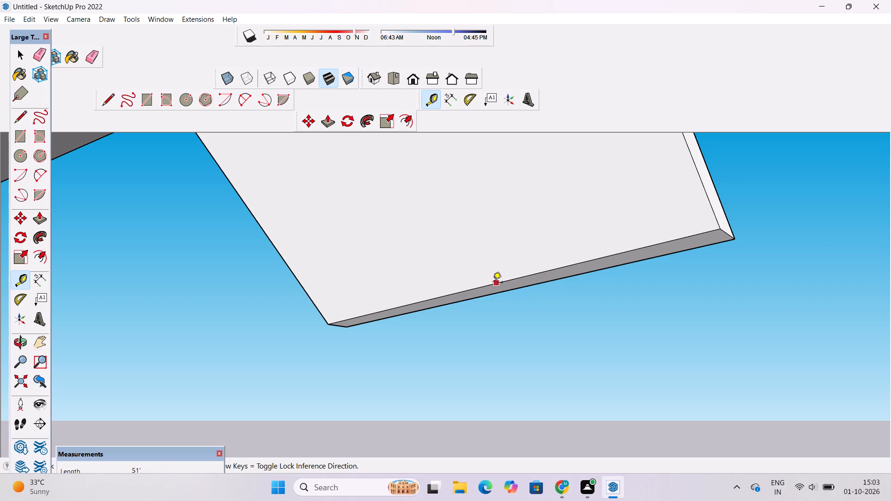
pyautogui.click(459, 292)
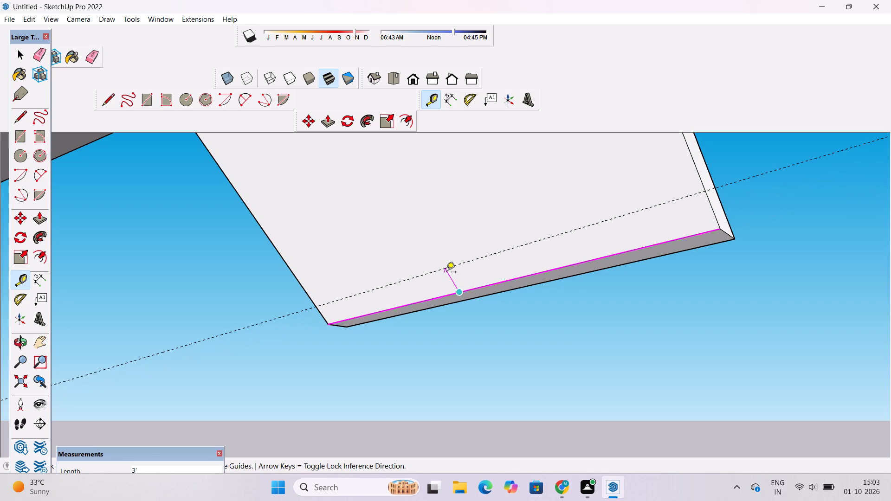
pyautogui.write("3'")
pyautogui.press('Return')
# Place a guide line on the underside of the opposite roof slope, offset 3' from its lower inner edge.
pyautogui.scroll(-6, 444, 271)
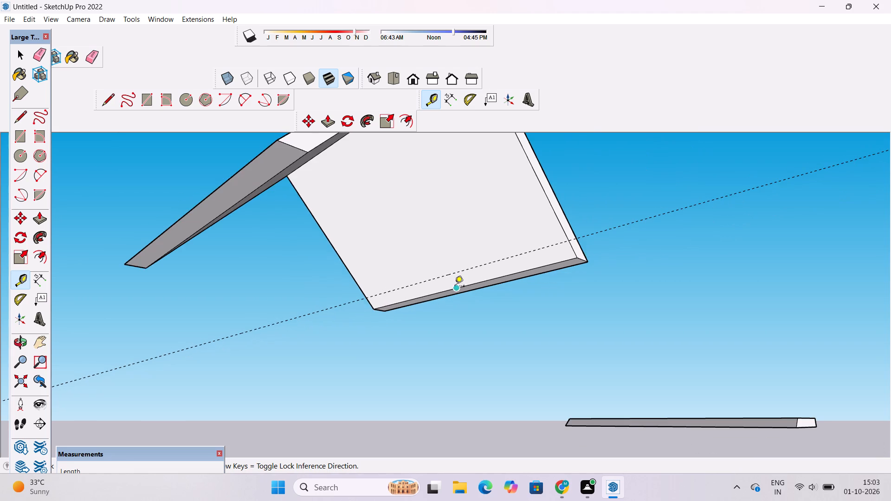
pyautogui.press('o')
pyautogui.moveTo(555, 287); pyautogui.dragTo(310, 339)
pyautogui.keyDown('shift'); pyautogui.moveTo(308, 340); pyautogui.dragTo(417, 341); pyautogui.keyUp('shift')
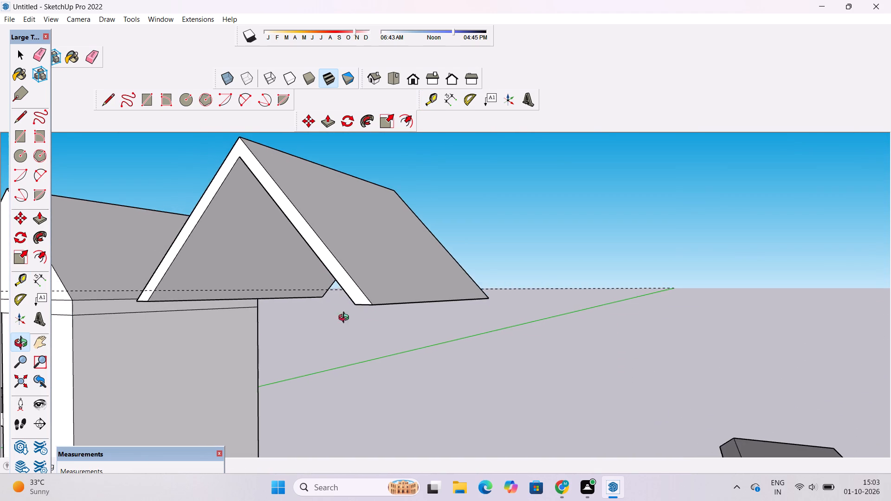
pyautogui.scroll(4, 327, 310)
pyautogui.keyDown('shift'); pyautogui.moveTo(329, 310); pyautogui.dragTo(504, 322); pyautogui.keyUp('shift')
pyautogui.moveTo(504, 322); pyautogui.dragTo(418, 320)
pyautogui.moveTo(356, 321); pyautogui.dragTo(474, 326)
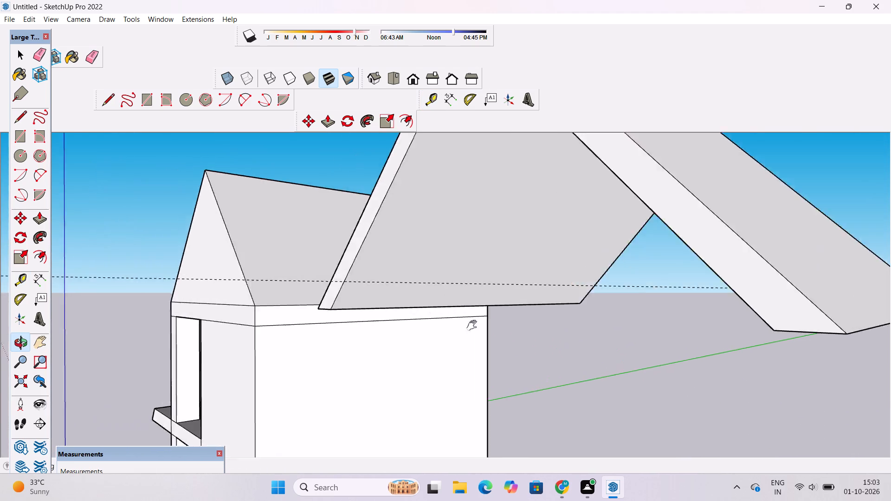
pyautogui.moveTo(474, 326); pyautogui.dragTo(495, 328)
pyautogui.moveTo(495, 328); pyautogui.dragTo(479, 294)
pyautogui.keyDown('shift'); pyautogui.moveTo(478, 283); pyautogui.dragTo(471, 305); pyautogui.keyUp('shift')
pyautogui.moveTo(480, 275); pyautogui.dragTo(461, 270)
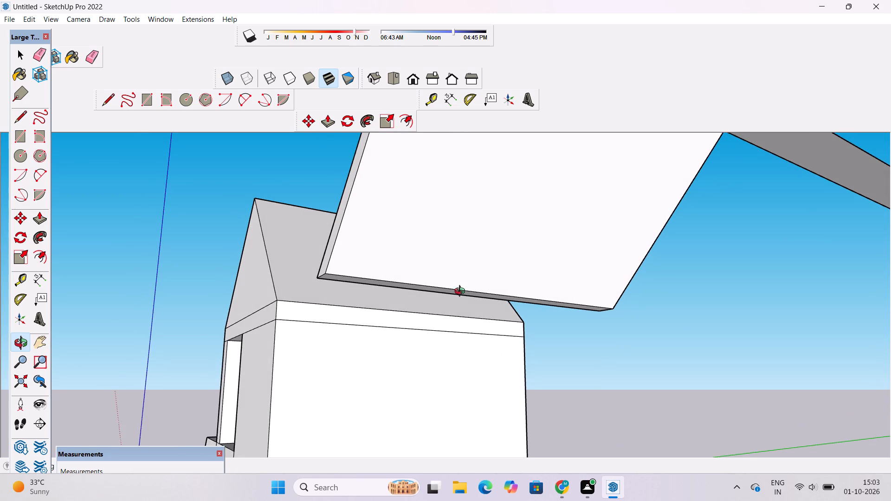
pyautogui.press('t')
pyautogui.scroll(4, 463, 300)
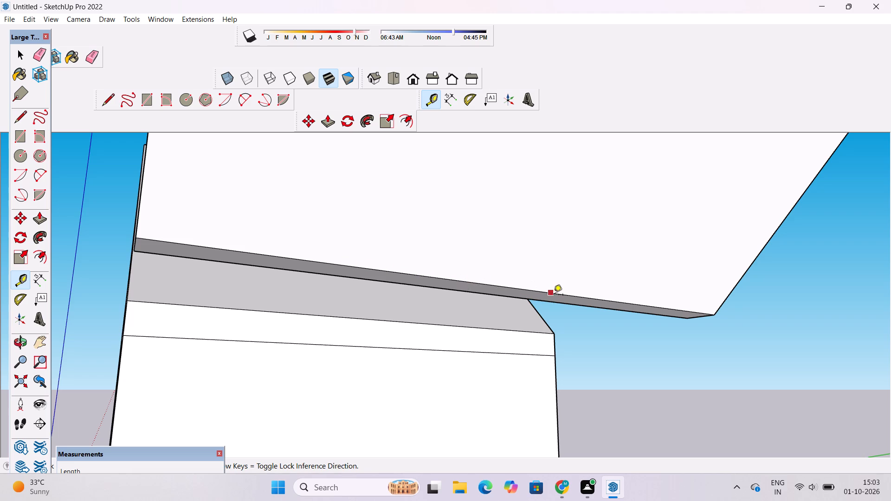
pyautogui.click(522, 289)
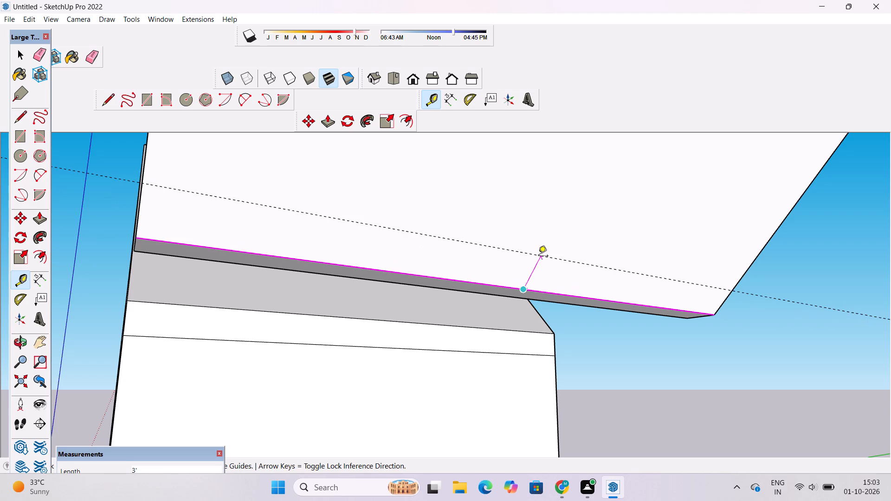
pyautogui.write("3'")
pyautogui.press('Return')
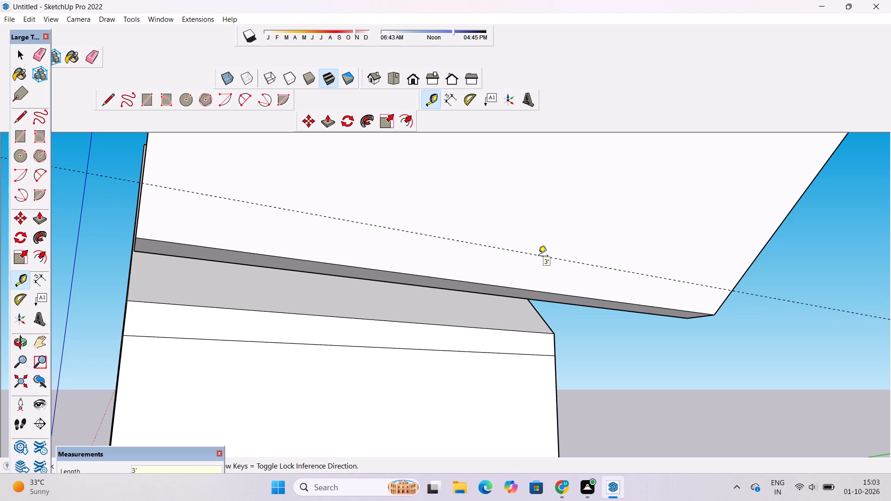
# Draw a 51' line along the guide across the underside of the second roof slope.
pyautogui.press('l')
pyautogui.click(732, 290)
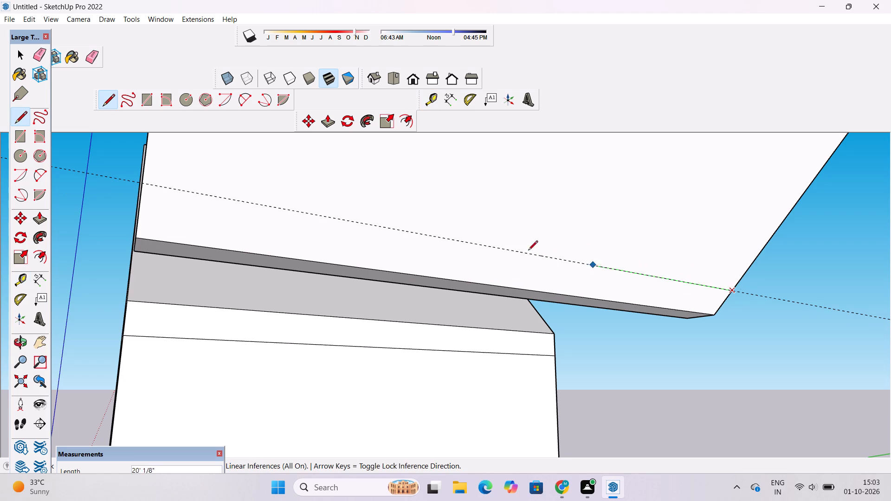
pyautogui.click(142, 183)
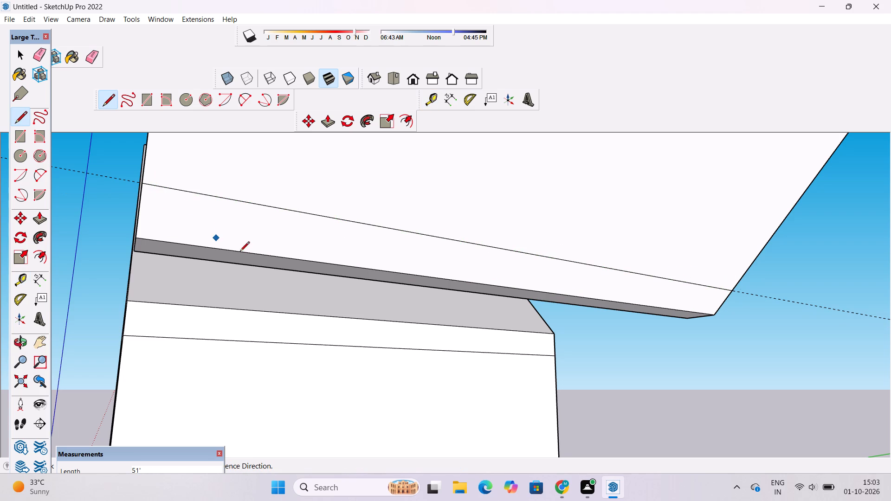
pyautogui.press('space')
# Draw a 51' line along the guide across the underside of the first roof slope.
pyautogui.press('o')
pyautogui.scroll(-14, 414, 272)
pyautogui.moveTo(354, 292); pyautogui.dragTo(697, 302)
pyautogui.scroll(7, 692, 300)
pyautogui.moveTo(685, 297); pyautogui.dragTo(626, 300)
pyautogui.moveTo(626, 300); pyautogui.dragTo(626, 273)
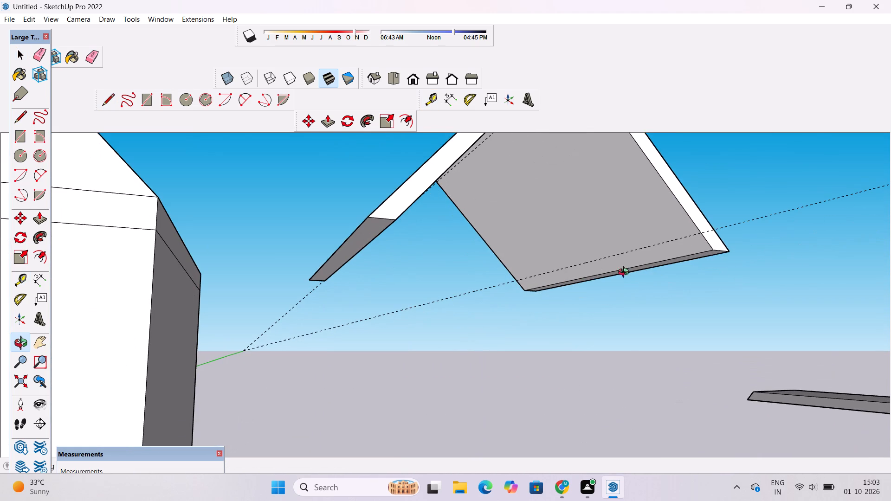
pyautogui.scroll(-3, 623, 278)
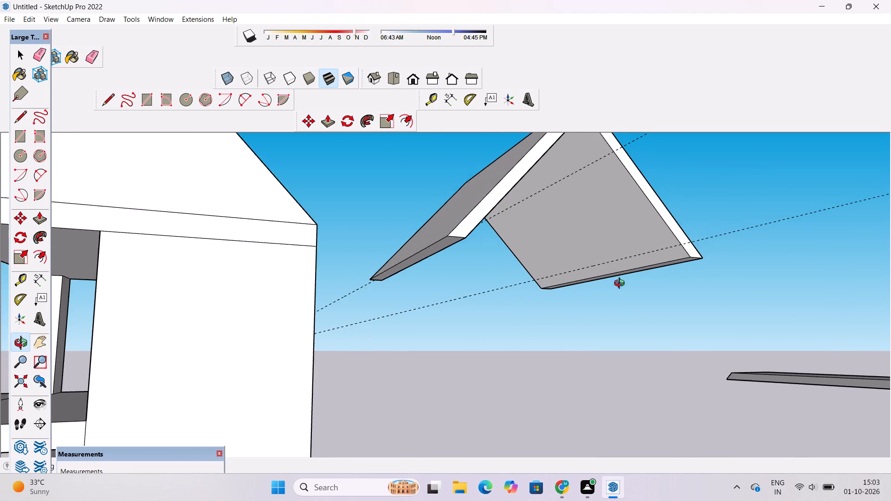
pyautogui.moveTo(615, 305); pyautogui.dragTo(652, 328)
pyautogui.keyDown('shift'); pyautogui.moveTo(644, 313); pyautogui.dragTo(629, 257); pyautogui.keyUp('shift')
pyautogui.scroll(2, 619, 233)
pyautogui.keyDown('shift'); pyautogui.moveTo(617, 234); pyautogui.dragTo(617, 352); pyautogui.keyUp('shift')
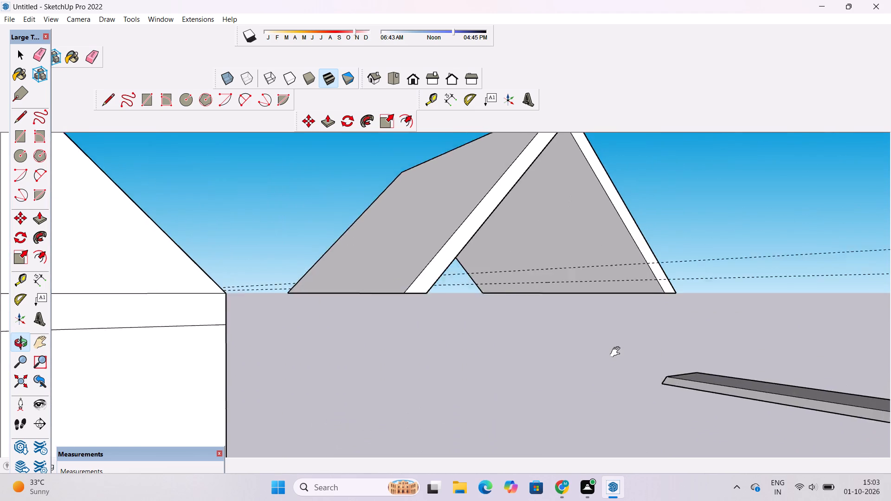
pyautogui.keyDown('shift'); pyautogui.moveTo(617, 352); pyautogui.dragTo(617, 352); pyautogui.keyUp('shift')
pyautogui.moveTo(617, 353); pyautogui.dragTo(625, 323)
pyautogui.scroll(3, 627, 308)
pyautogui.press('l')
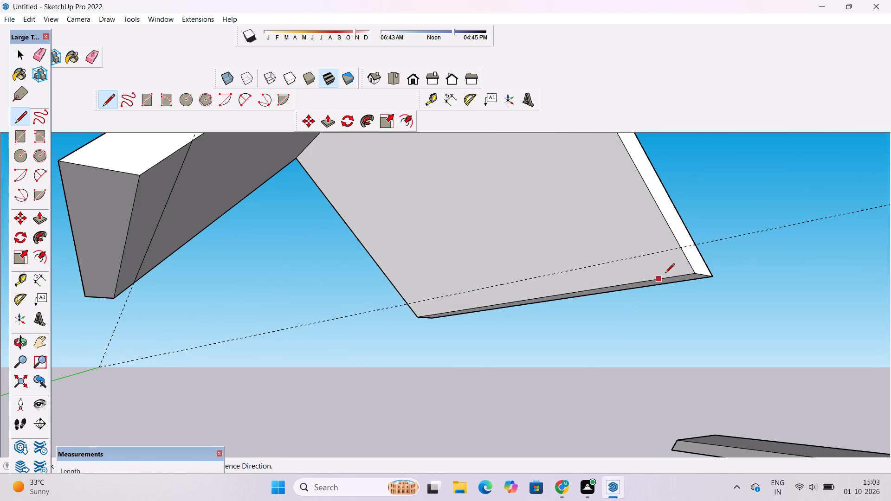
pyautogui.click(680, 250)
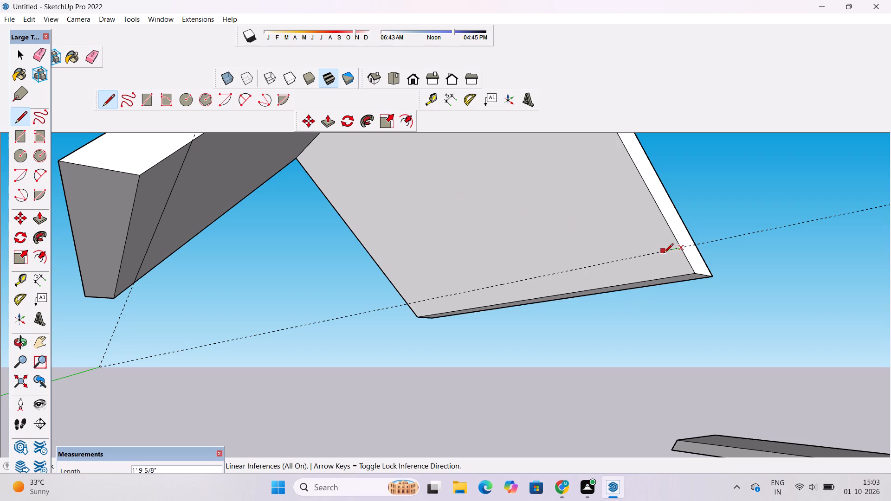
pyautogui.scroll(-1, 664, 254)
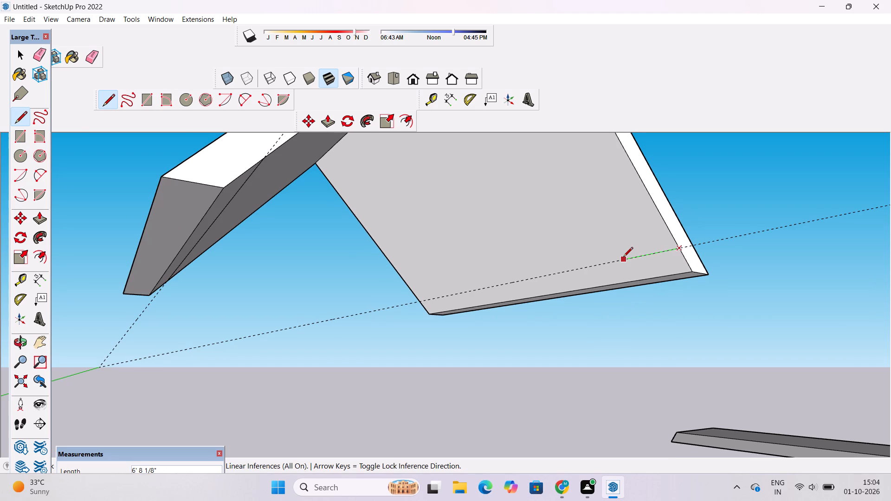
pyautogui.scroll(1, 623, 257)
pyautogui.scroll(3, 412, 296)
pyautogui.click(407, 307)
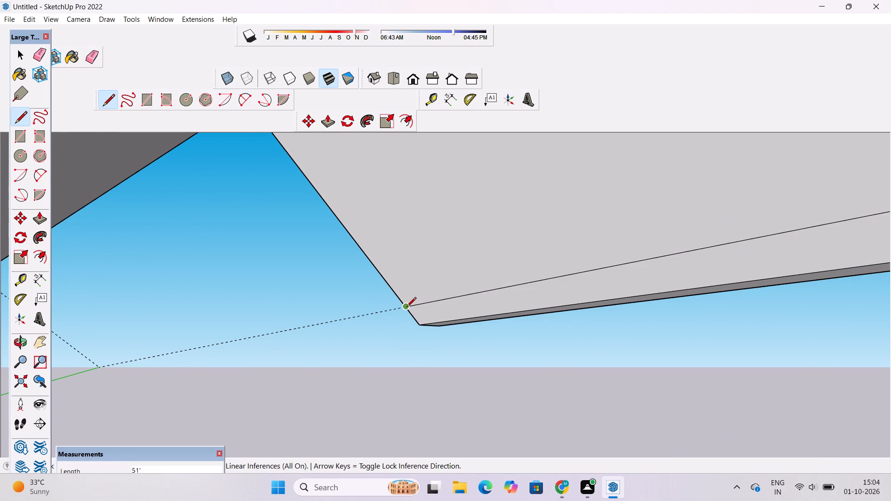
pyautogui.press('space')
# Erase both guide lines from the roof slopes.
pyautogui.press('e')
pyautogui.moveTo(359, 306); pyautogui.dragTo(360, 320)
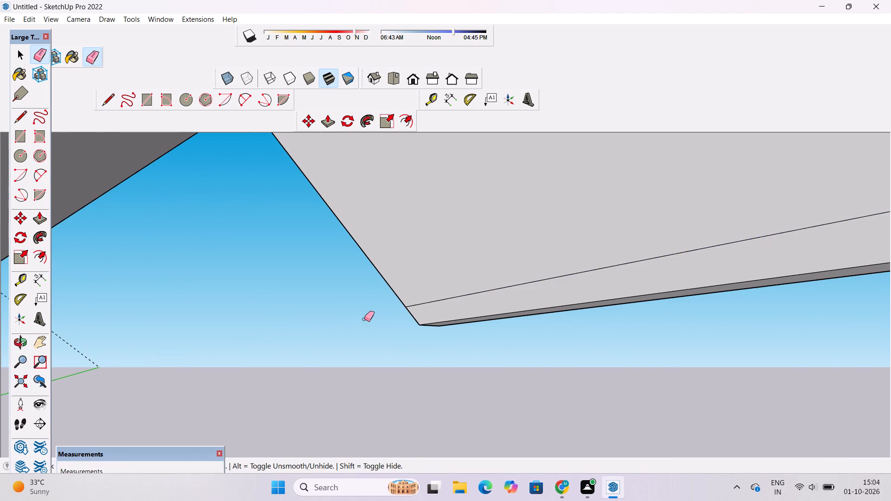
pyautogui.scroll(-10, 389, 308)
pyautogui.click(512, 158)
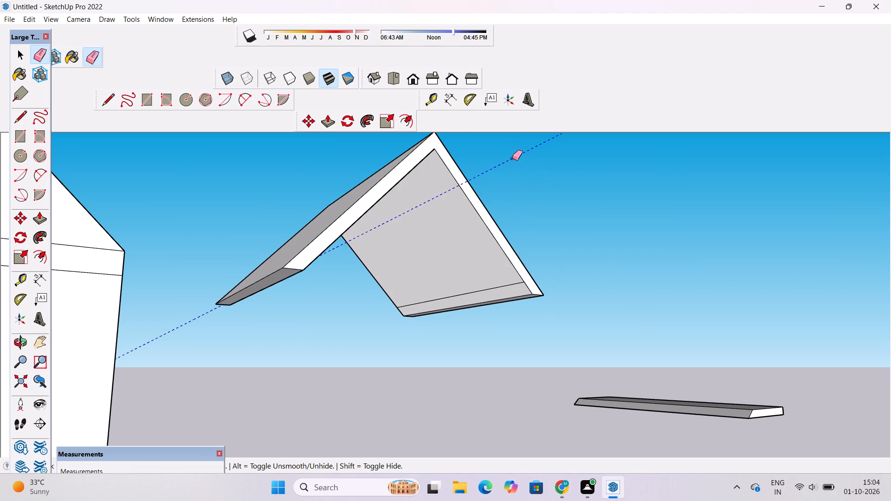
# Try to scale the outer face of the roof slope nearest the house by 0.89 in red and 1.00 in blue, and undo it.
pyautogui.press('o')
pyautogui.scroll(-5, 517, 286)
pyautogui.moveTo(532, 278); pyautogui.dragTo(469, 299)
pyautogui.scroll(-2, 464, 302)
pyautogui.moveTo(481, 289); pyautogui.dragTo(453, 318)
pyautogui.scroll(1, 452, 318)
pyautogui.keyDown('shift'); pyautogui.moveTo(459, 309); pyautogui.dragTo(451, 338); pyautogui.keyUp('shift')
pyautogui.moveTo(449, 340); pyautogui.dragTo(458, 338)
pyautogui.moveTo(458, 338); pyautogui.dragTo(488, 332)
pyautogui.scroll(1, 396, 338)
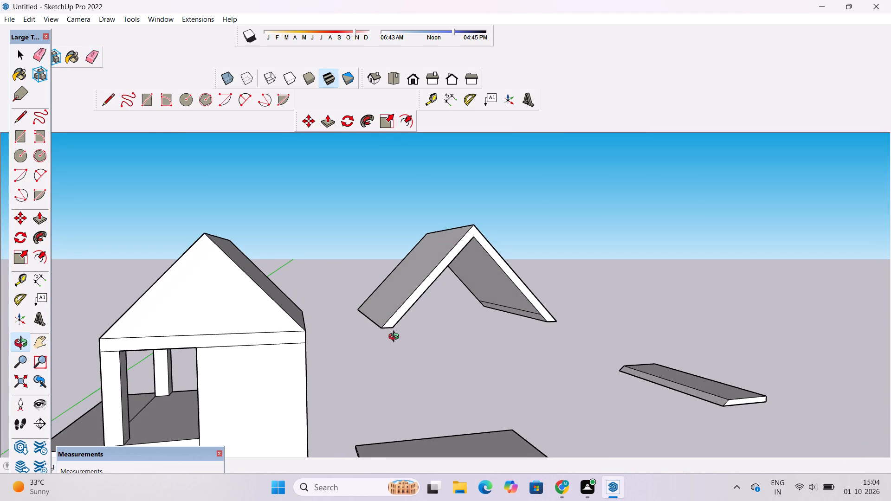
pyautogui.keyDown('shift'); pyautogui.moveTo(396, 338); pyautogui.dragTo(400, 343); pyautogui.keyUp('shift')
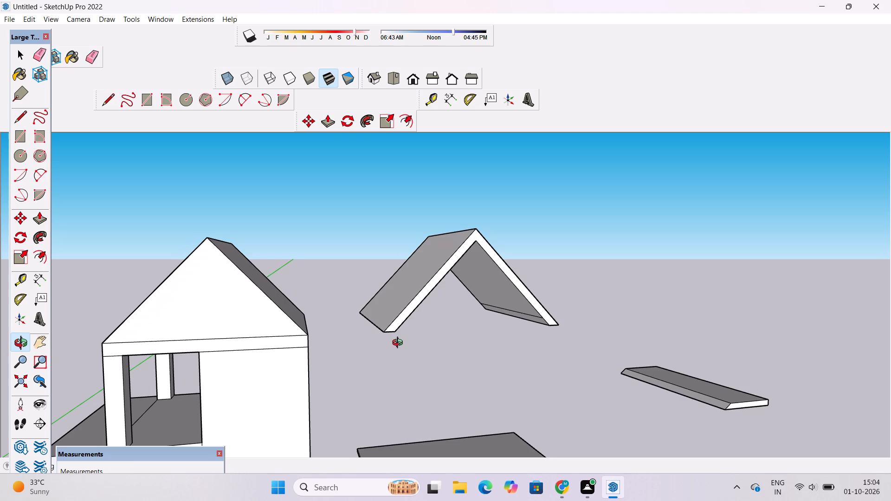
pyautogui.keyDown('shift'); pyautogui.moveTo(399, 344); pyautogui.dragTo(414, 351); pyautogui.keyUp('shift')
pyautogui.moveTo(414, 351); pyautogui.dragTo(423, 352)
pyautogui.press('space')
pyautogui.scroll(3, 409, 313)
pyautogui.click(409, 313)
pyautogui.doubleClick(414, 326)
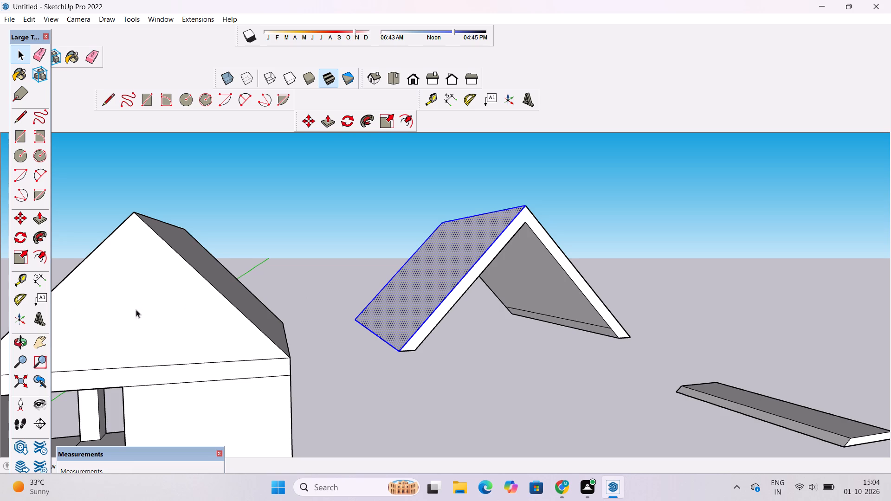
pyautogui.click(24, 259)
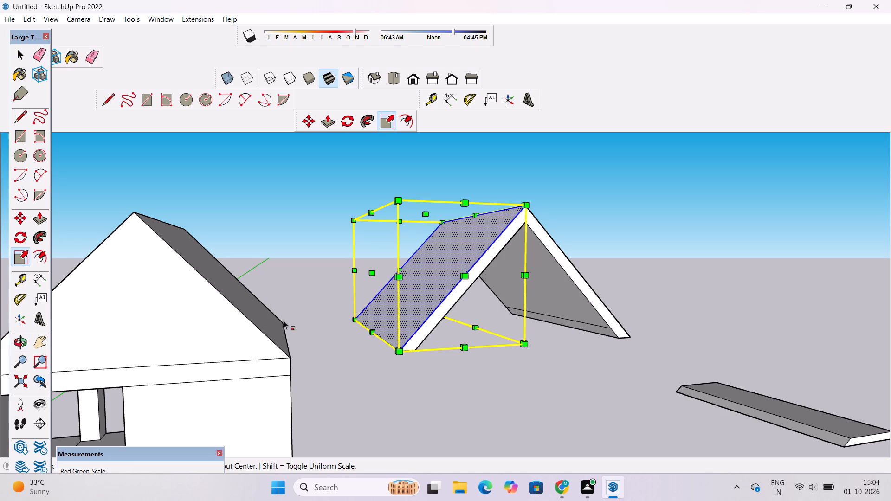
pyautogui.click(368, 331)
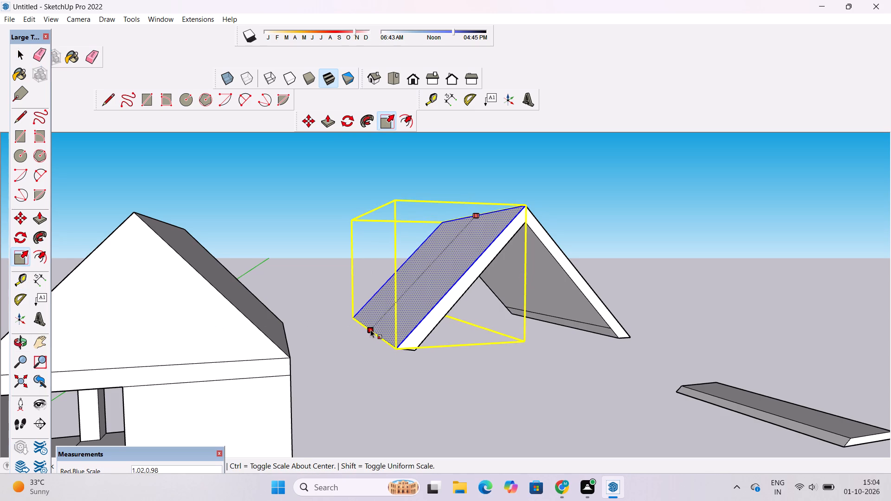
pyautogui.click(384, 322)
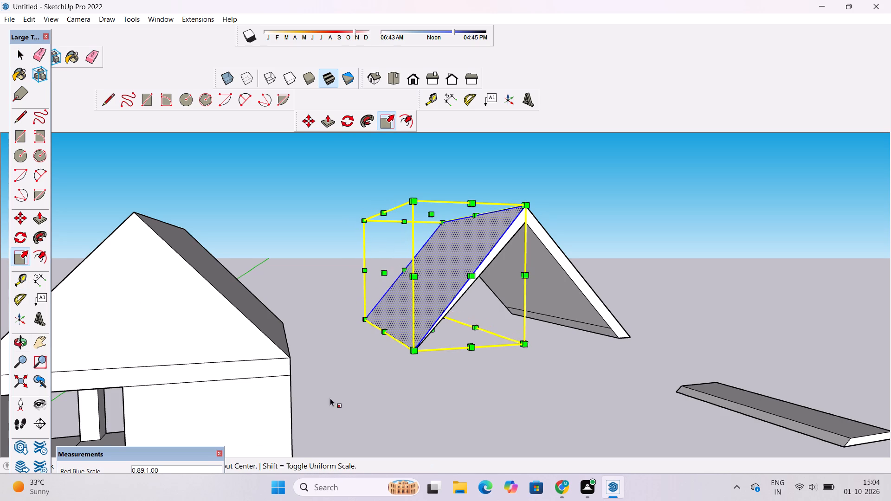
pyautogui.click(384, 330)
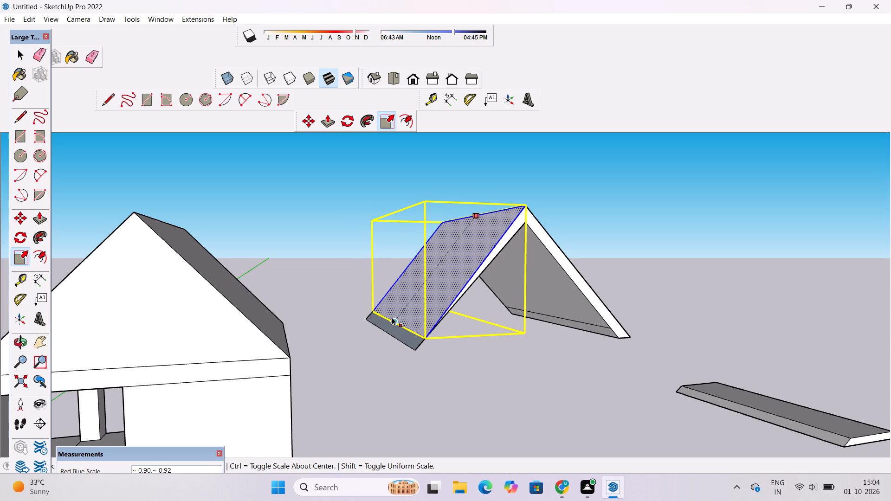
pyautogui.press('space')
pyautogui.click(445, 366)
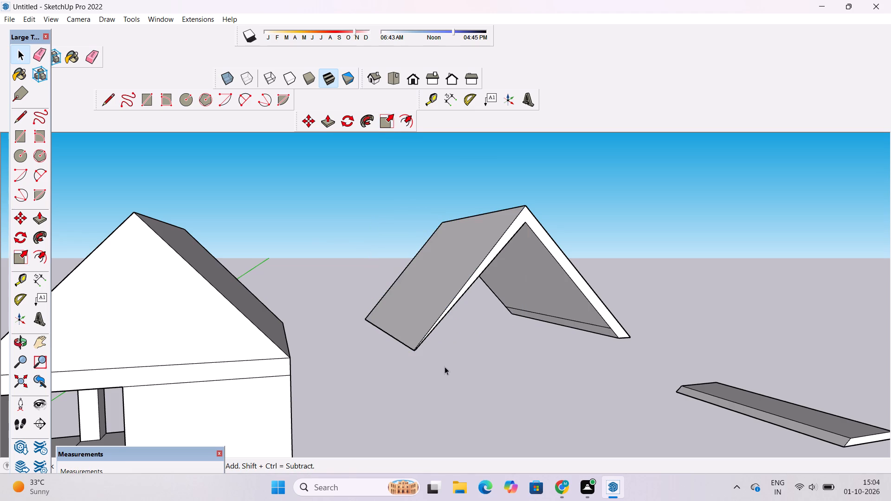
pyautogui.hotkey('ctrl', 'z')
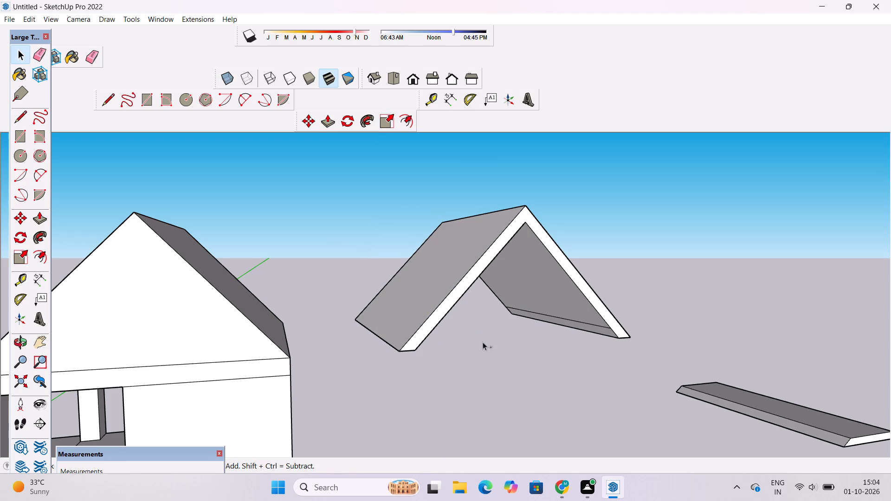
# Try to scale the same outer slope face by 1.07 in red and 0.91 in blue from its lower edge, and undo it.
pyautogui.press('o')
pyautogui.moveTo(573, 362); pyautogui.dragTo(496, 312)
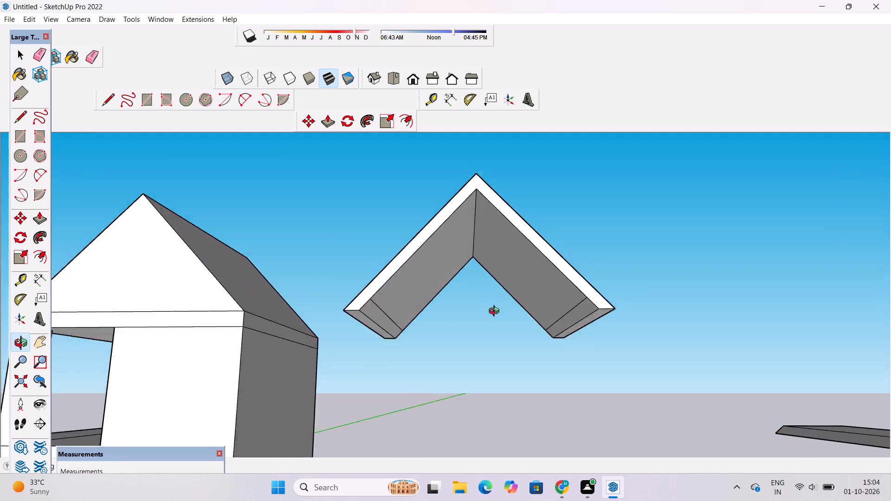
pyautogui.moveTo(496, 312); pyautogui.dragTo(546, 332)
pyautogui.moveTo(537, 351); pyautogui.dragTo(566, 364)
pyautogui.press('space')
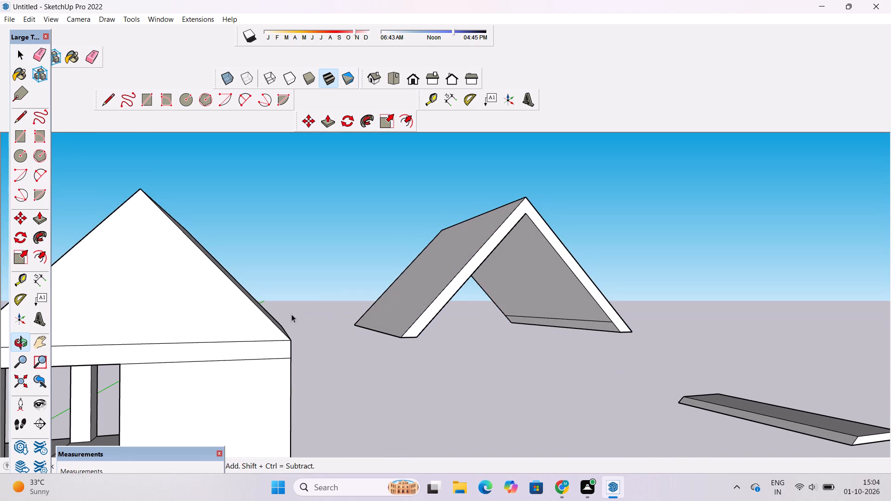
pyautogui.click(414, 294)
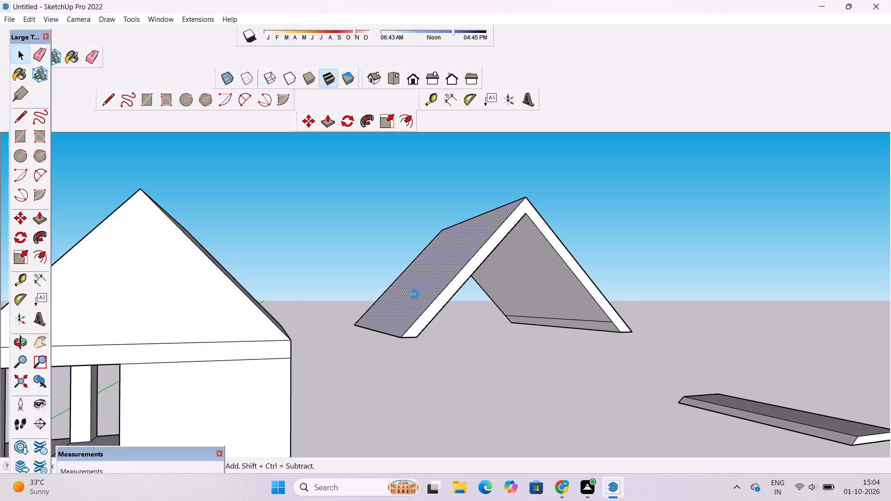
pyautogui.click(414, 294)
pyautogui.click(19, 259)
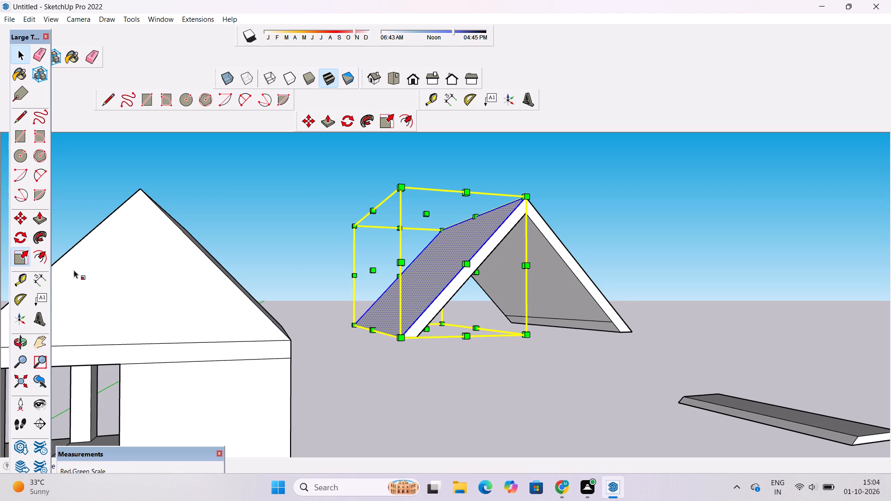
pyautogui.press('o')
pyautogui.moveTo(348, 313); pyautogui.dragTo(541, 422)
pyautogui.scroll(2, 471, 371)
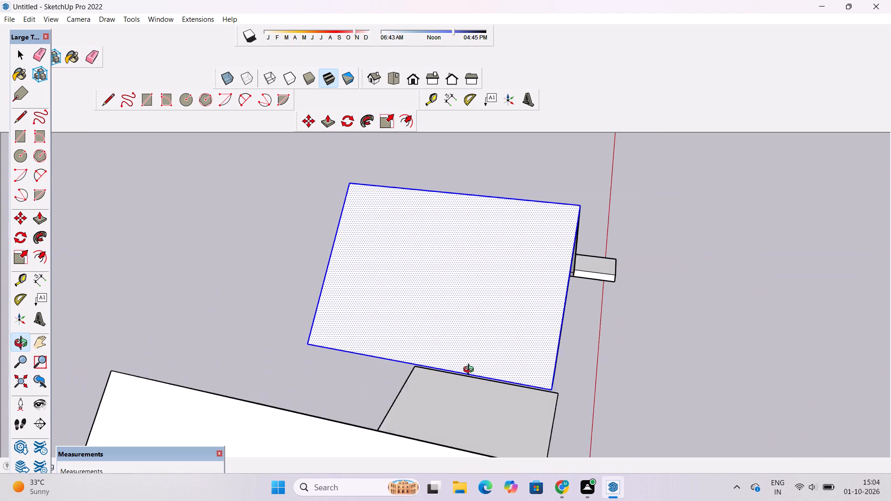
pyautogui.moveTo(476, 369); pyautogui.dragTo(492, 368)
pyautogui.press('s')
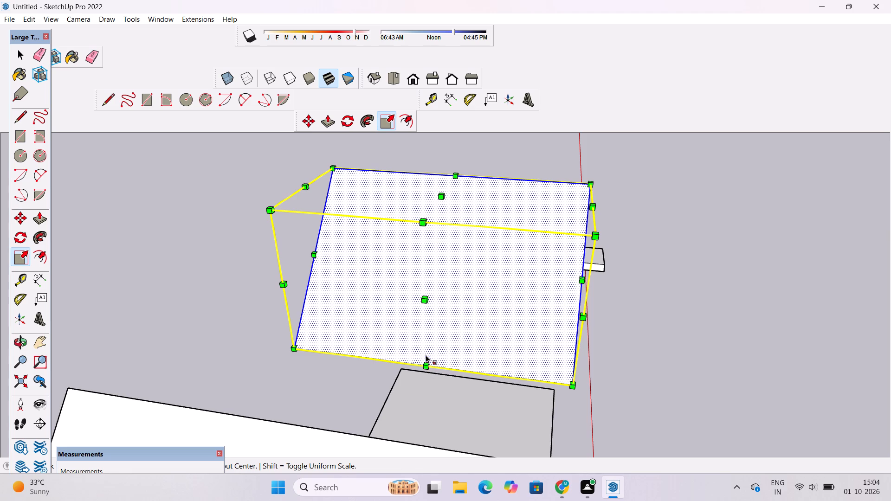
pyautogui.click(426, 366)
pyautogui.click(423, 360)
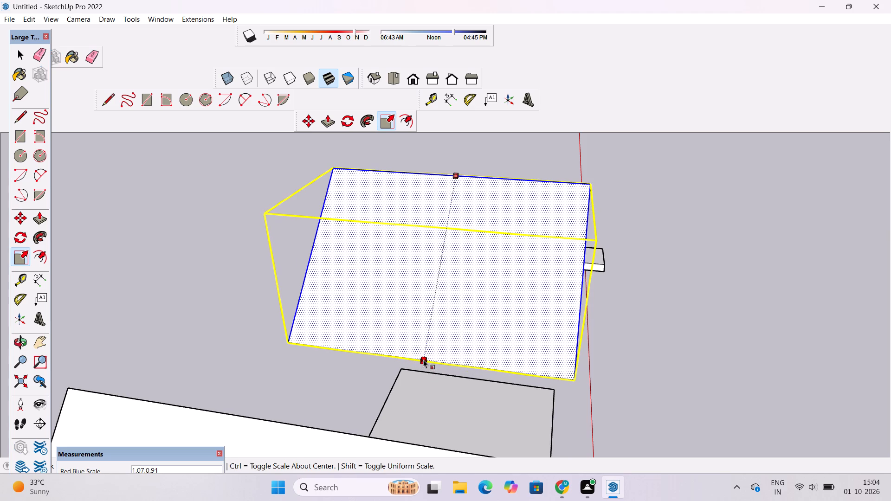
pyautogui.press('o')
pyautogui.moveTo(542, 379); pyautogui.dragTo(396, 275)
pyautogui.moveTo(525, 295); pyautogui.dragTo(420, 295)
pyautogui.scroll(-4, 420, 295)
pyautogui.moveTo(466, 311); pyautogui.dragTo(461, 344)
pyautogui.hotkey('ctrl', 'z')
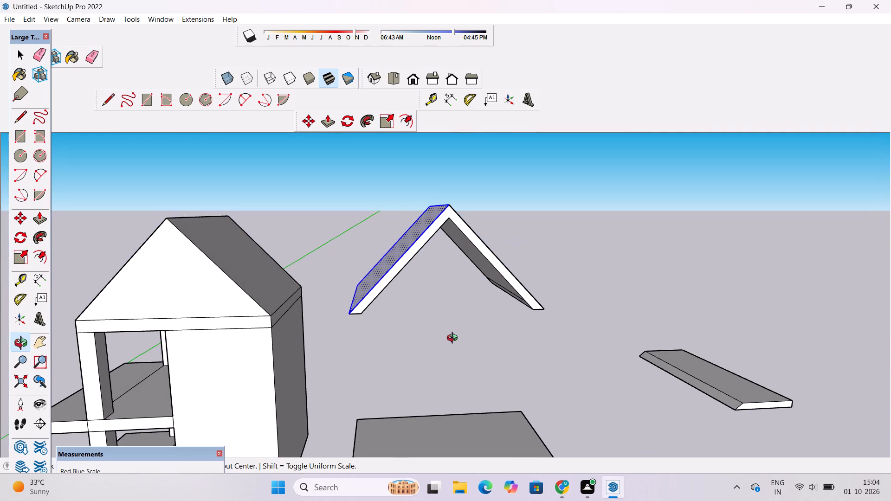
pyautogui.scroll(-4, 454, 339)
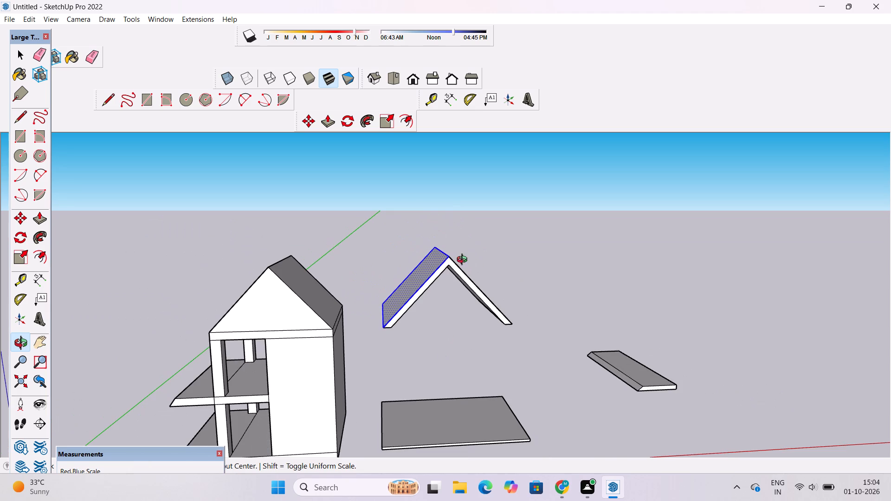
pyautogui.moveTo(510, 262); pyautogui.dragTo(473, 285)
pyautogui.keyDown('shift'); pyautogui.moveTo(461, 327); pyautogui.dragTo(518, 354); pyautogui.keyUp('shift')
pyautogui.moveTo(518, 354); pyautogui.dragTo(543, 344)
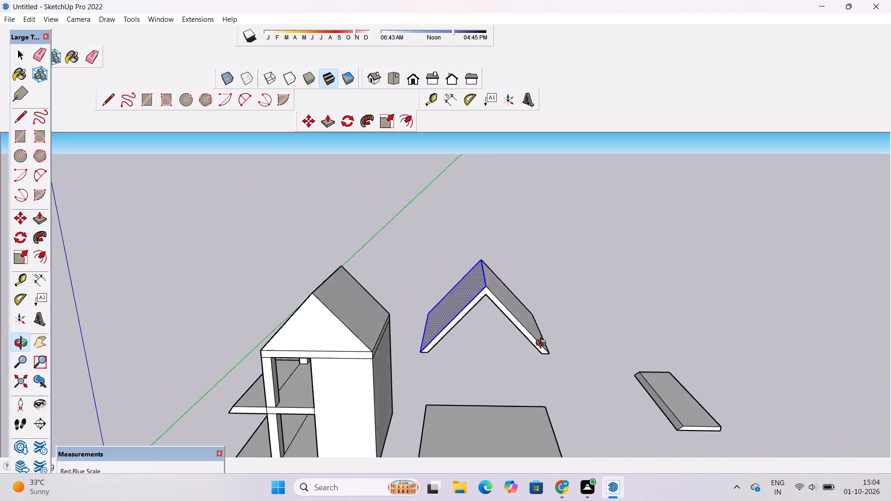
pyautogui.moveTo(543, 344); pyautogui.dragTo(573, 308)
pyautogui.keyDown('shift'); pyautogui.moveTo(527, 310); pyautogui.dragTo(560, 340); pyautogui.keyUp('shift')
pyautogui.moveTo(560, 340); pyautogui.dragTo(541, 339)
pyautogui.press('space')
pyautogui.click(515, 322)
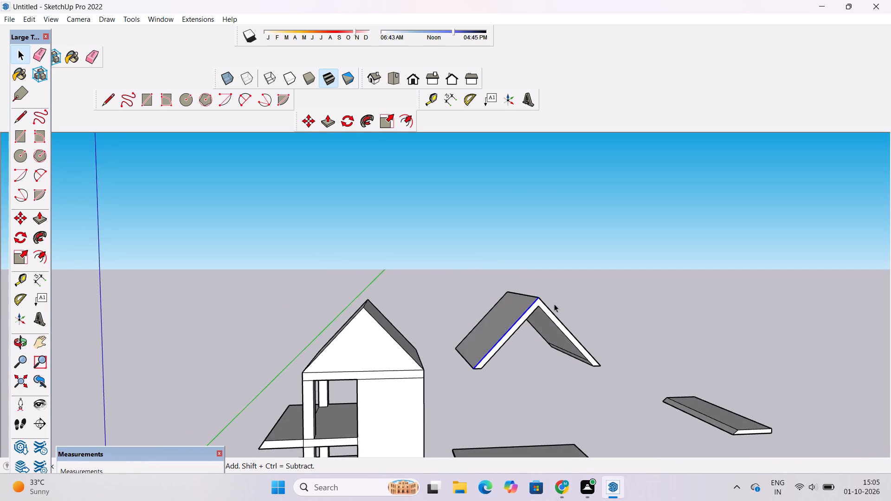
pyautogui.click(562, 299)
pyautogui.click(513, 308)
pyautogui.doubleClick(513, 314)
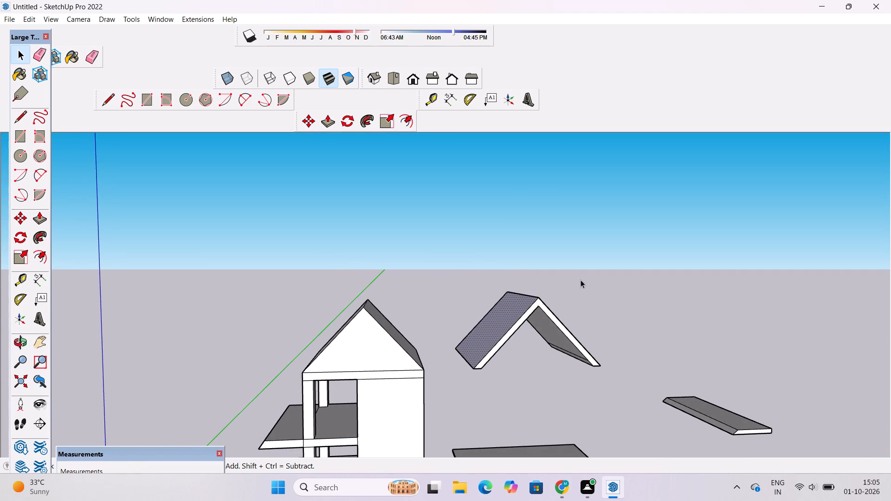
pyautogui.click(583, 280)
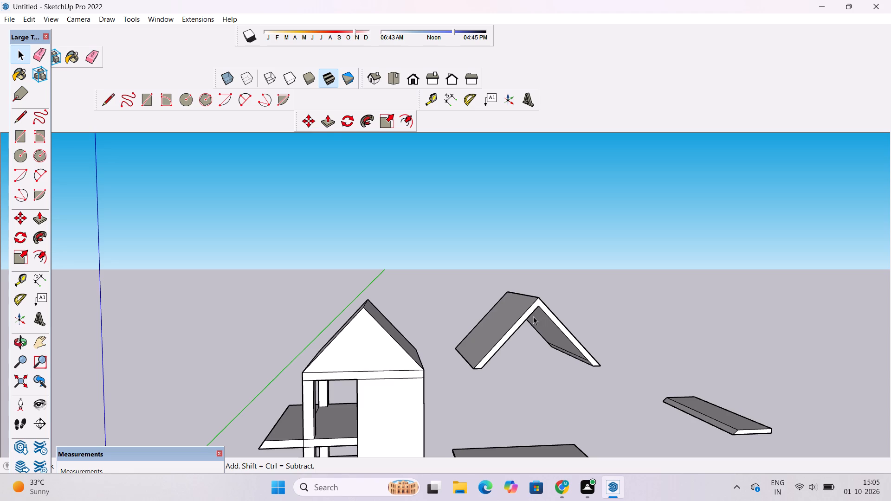
# Select all connected geometry of the separate gable roof and make it a group.
pyautogui.scroll(8, 523, 326)
pyautogui.click(523, 305)
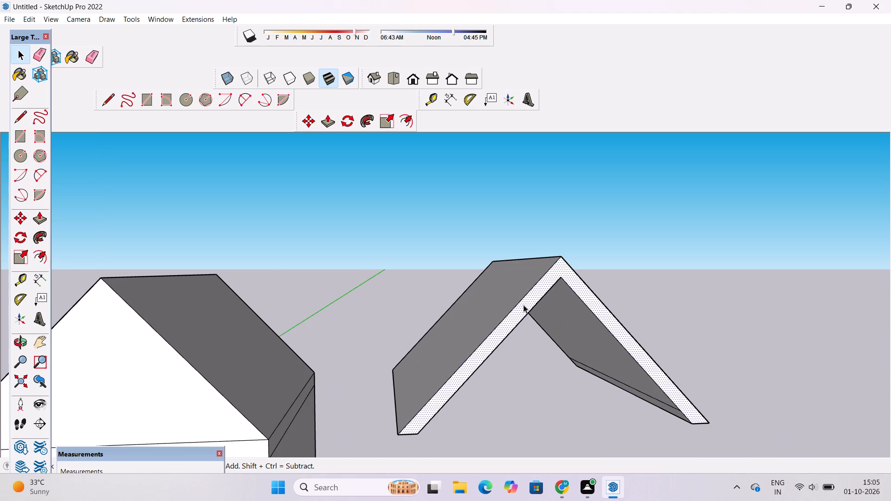
pyautogui.doubleClick(523, 305)
pyautogui.click(622, 262)
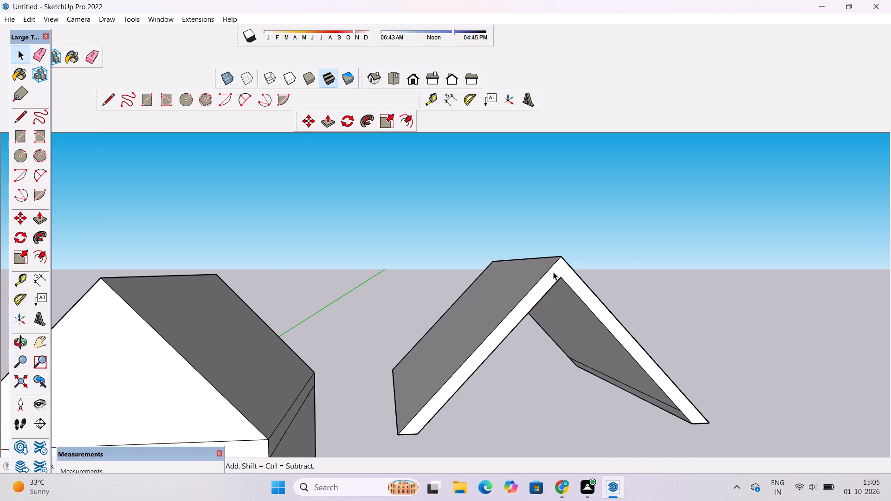
pyautogui.tripleClick(526, 280)
pyautogui.rightClick(526, 280)
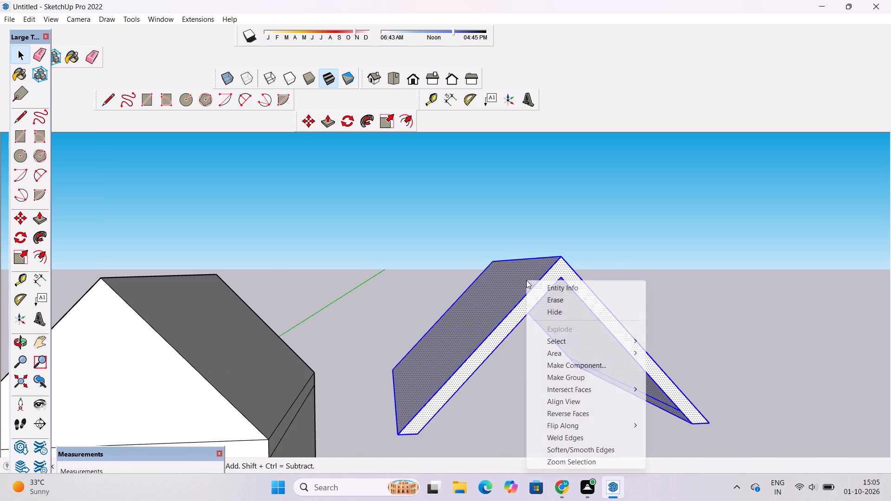
pyautogui.click(575, 378)
# Move the roof group onto the house, from the front end of its underside eave line to the lower corner of the house's gable.
pyautogui.scroll(-5, 571, 353)
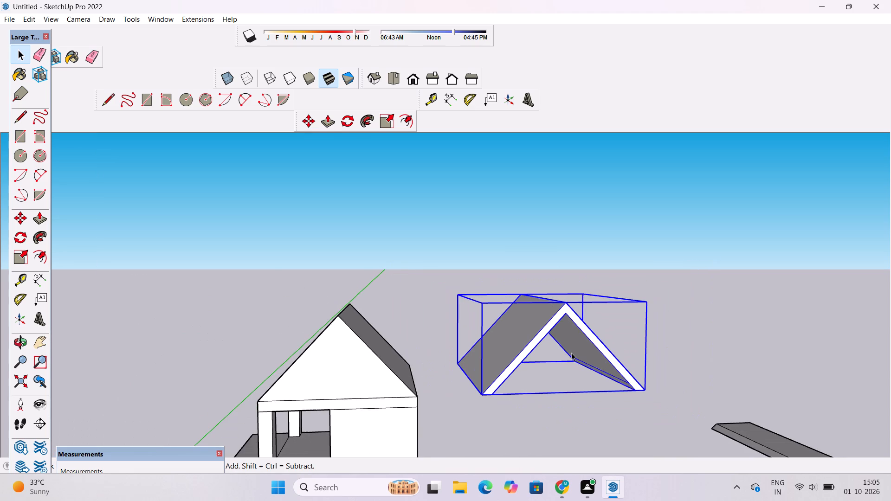
pyautogui.press('o')
pyautogui.moveTo(527, 373); pyautogui.dragTo(578, 379)
pyautogui.moveTo(579, 381); pyautogui.dragTo(560, 374)
pyautogui.keyDown('shift'); pyautogui.scroll(2, 513, 395); pyautogui.keyUp('shift')
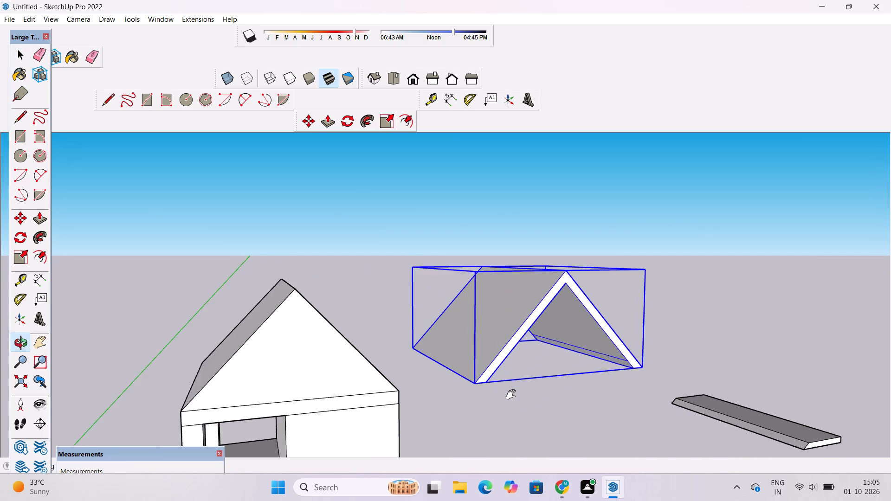
pyautogui.keyDown('shift'); pyautogui.scroll(4, 513, 395); pyautogui.keyUp('shift')
pyautogui.keyDown('shift'); pyautogui.moveTo(514, 392); pyautogui.dragTo(563, 381); pyautogui.keyUp('shift')
pyautogui.moveTo(599, 368); pyautogui.dragTo(643, 356)
pyautogui.keyDown('shift'); pyautogui.moveTo(643, 356); pyautogui.dragTo(632, 356); pyautogui.keyUp('shift')
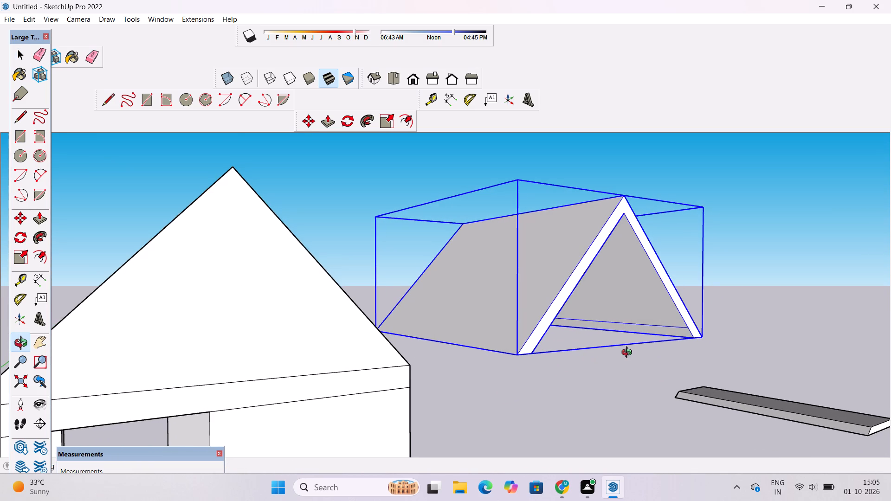
pyautogui.press('m')
pyautogui.scroll(3, 644, 336)
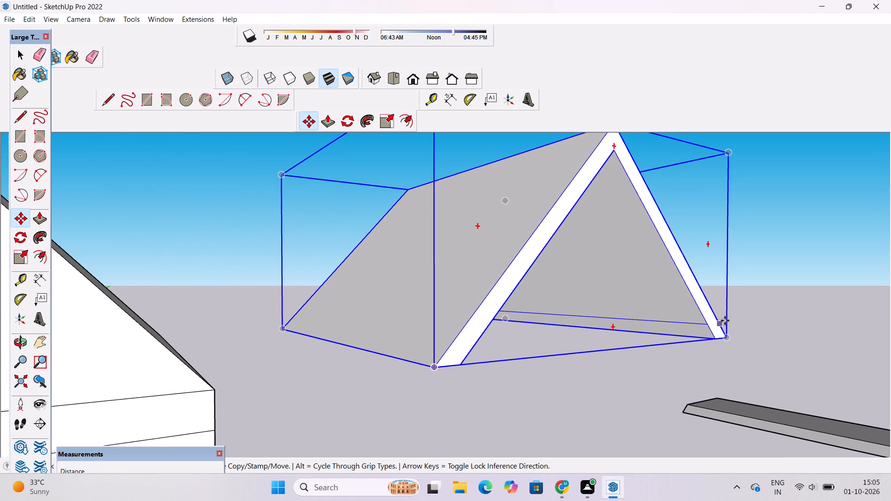
pyautogui.click(710, 326)
pyautogui.scroll(-5, 710, 326)
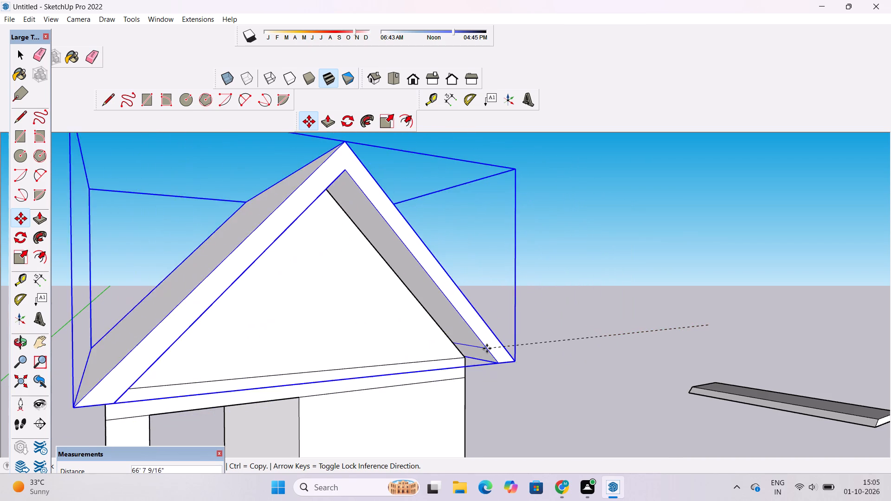
pyautogui.scroll(8, 486, 351)
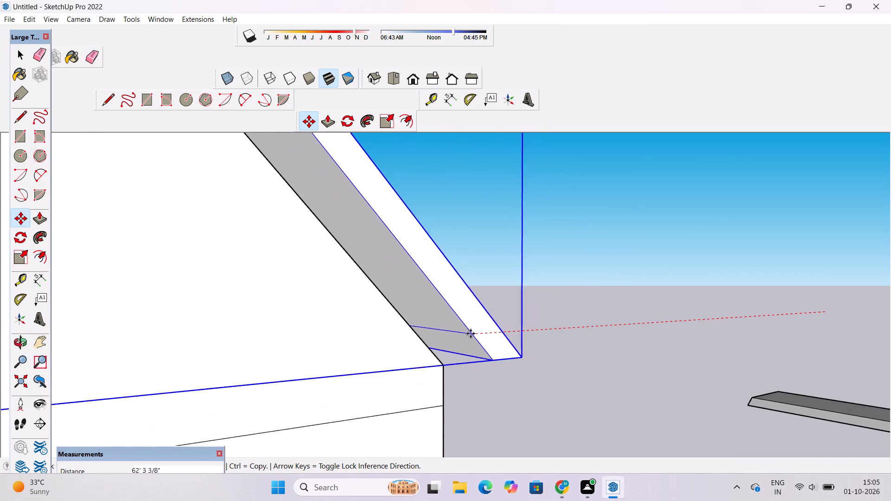
pyautogui.scroll(11, 470, 334)
pyautogui.scroll(-10, 519, 278)
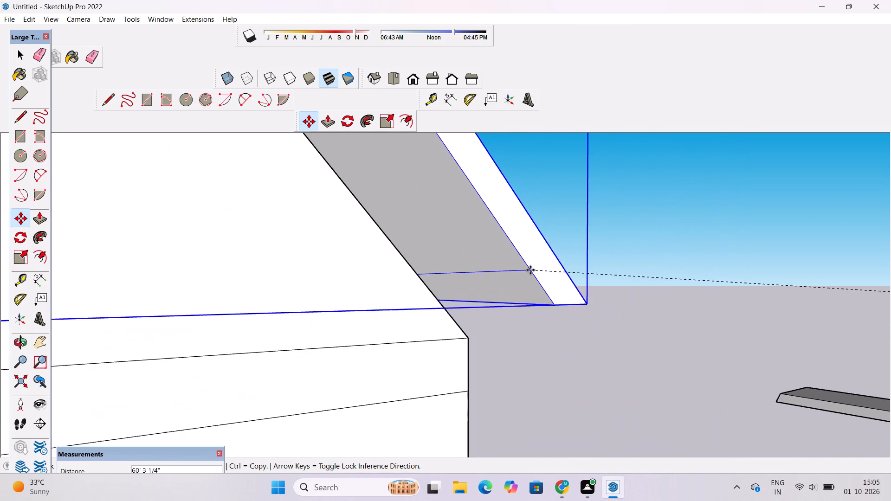
pyautogui.press('o')
pyautogui.moveTo(510, 291); pyautogui.dragTo(565, 294)
pyautogui.keyDown('shift'); pyautogui.moveTo(565, 307); pyautogui.dragTo(571, 326); pyautogui.keyUp('shift')
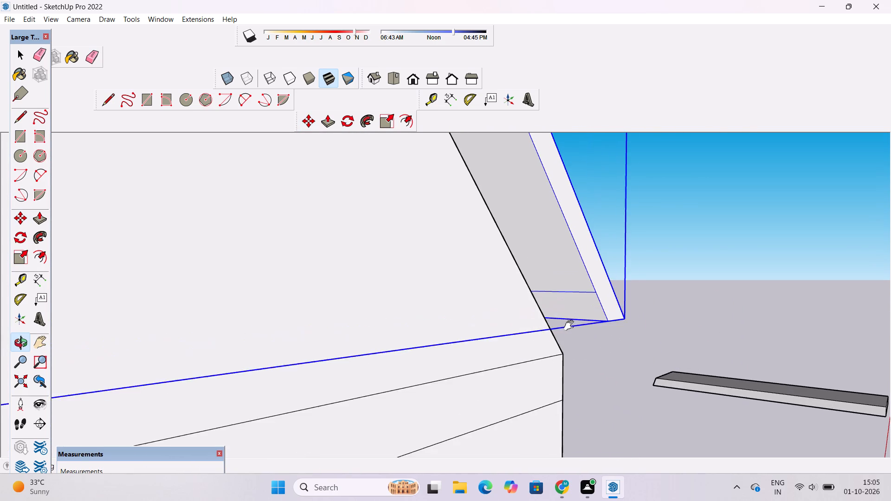
pyautogui.keyDown('shift'); pyautogui.moveTo(571, 326); pyautogui.dragTo(590, 334); pyautogui.keyUp('shift')
pyautogui.moveTo(590, 334); pyautogui.dragTo(600, 312)
pyautogui.press('m')
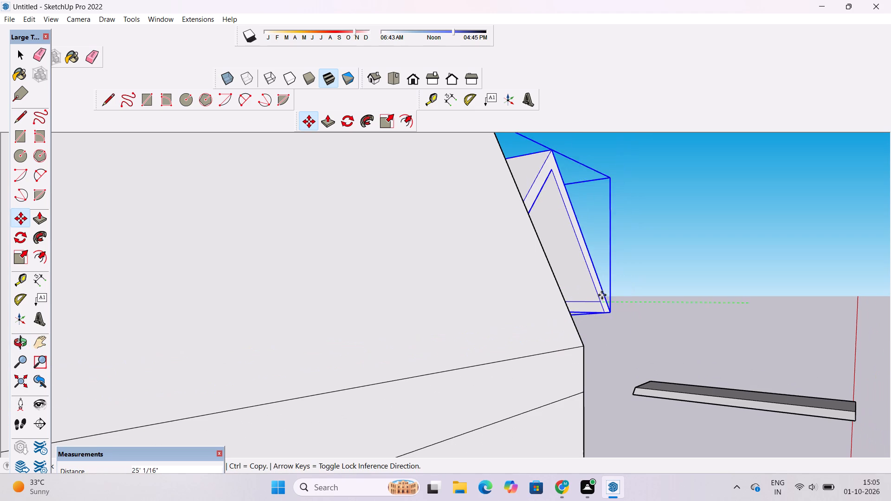
pyautogui.click(580, 347)
pyautogui.press('o')
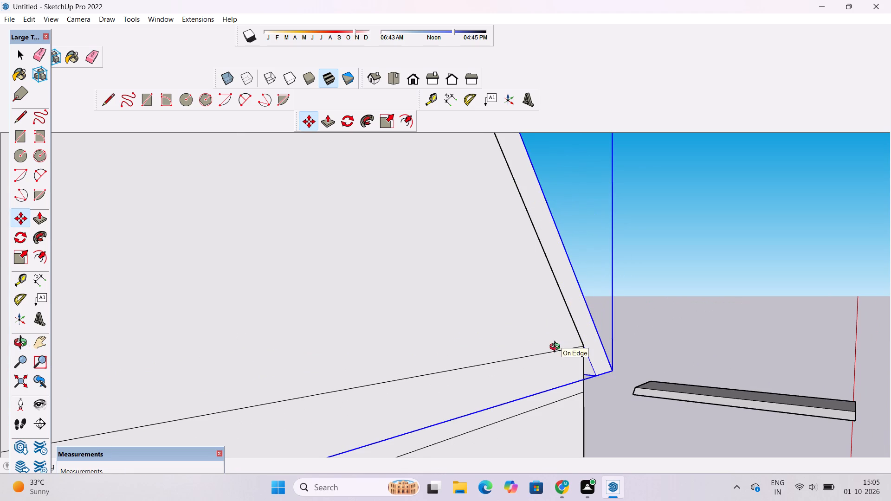
# Examine how the placed roof group fits the house's gable and eaves from several angles.
pyautogui.scroll(-7, 581, 336)
pyautogui.moveTo(787, 297); pyautogui.dragTo(607, 303)
pyautogui.scroll(-5, 572, 307)
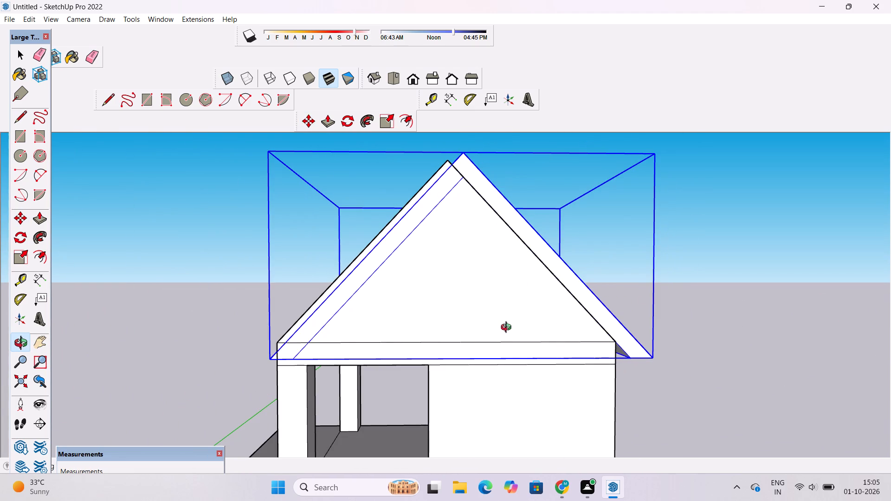
pyautogui.moveTo(508, 330); pyautogui.dragTo(541, 289)
pyautogui.scroll(-6, 541, 289)
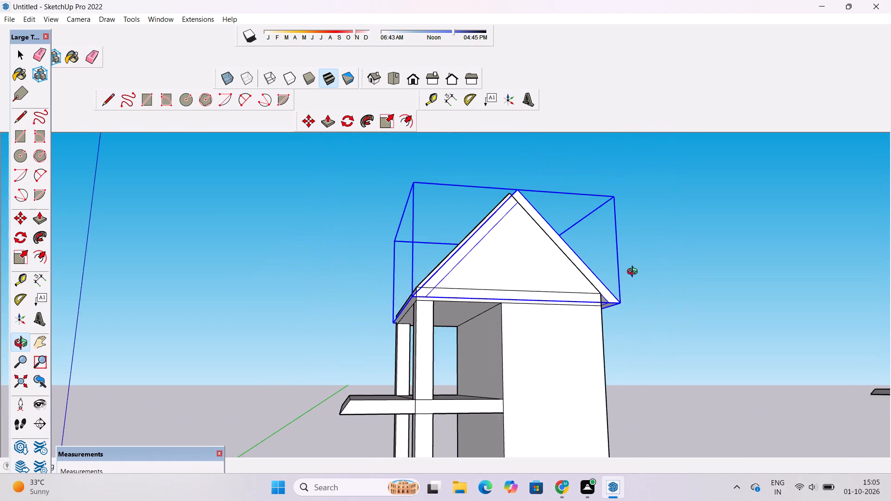
pyautogui.moveTo(659, 265); pyautogui.dragTo(527, 281)
pyautogui.scroll(3, 510, 295)
pyautogui.moveTo(534, 298); pyautogui.dragTo(580, 239)
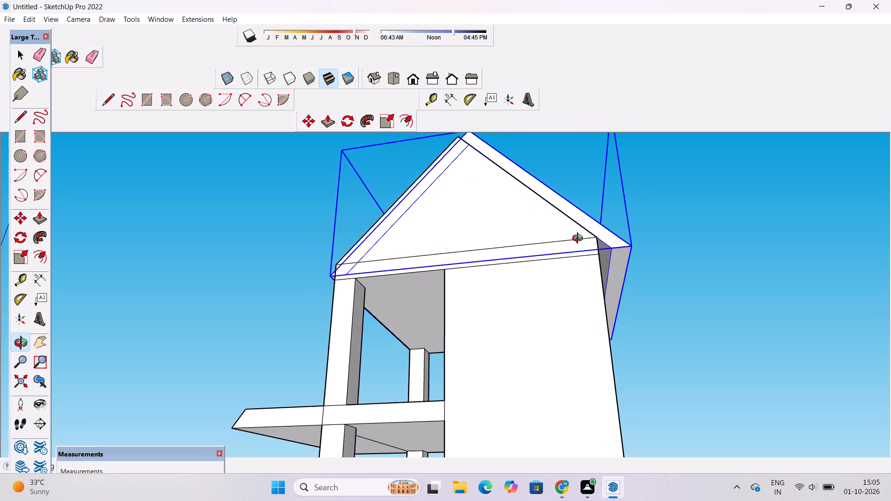
pyautogui.moveTo(580, 239); pyautogui.dragTo(612, 375)
pyautogui.scroll(-6, 584, 333)
pyautogui.moveTo(504, 316); pyautogui.dragTo(680, 368)
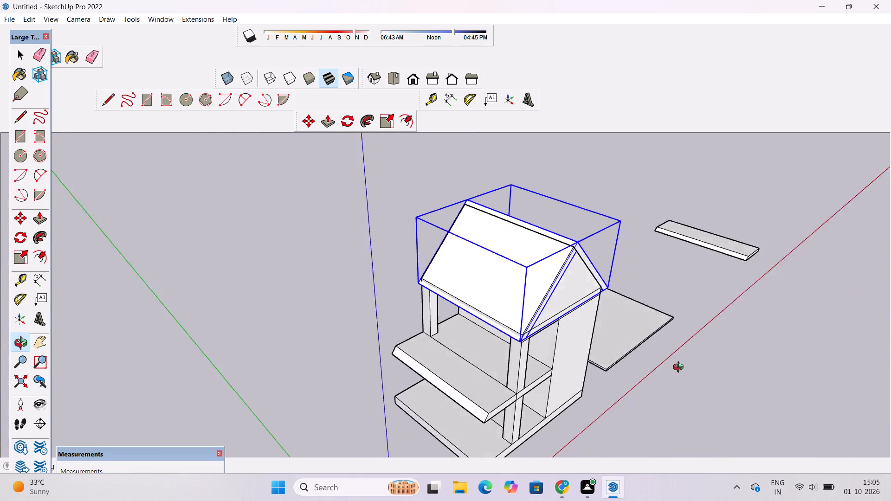
pyautogui.moveTo(680, 368); pyautogui.dragTo(763, 325)
pyautogui.press('space')
pyautogui.click(694, 287)
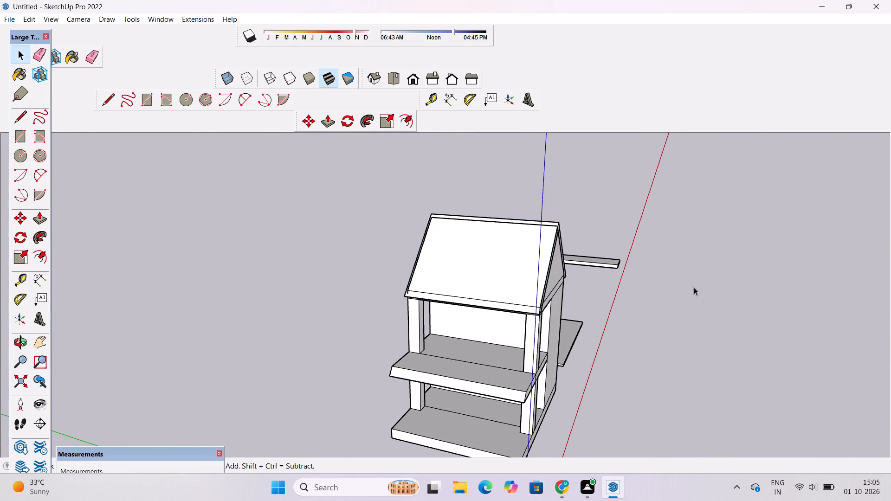
pyautogui.press('o')
pyautogui.moveTo(757, 302); pyautogui.dragTo(480, 250)
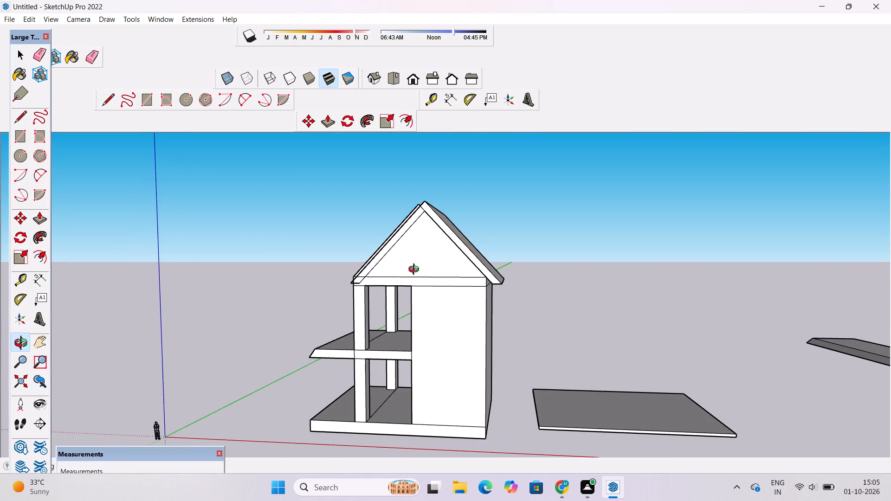
pyautogui.scroll(9, 416, 270)
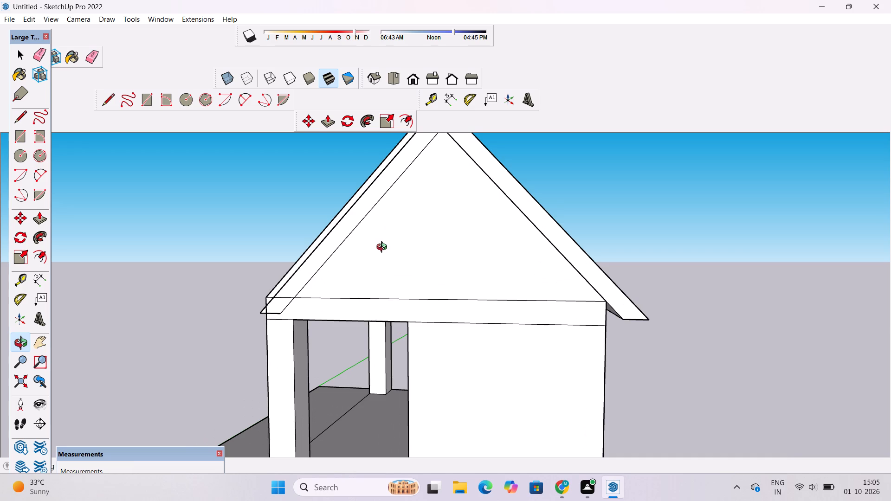
pyautogui.moveTo(383, 259); pyautogui.dragTo(401, 255)
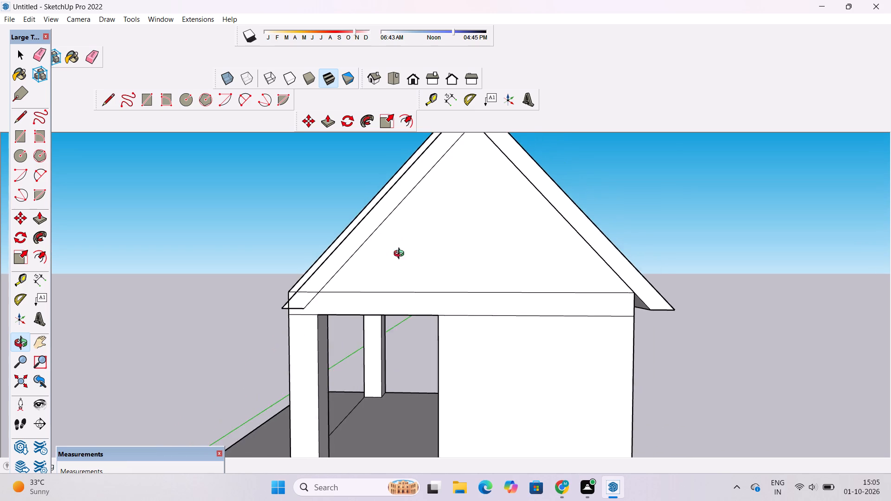
pyautogui.moveTo(401, 255); pyautogui.dragTo(395, 257)
# Undo the roof's placement and all its modelling, back to the plain separate gable triangle.
pyautogui.scroll(-6, 395, 257)
pyautogui.hotkey('ctrl', 'z')
pyautogui.keyDown('ctrl'); pyautogui.scroll(-5, 378, 262); pyautogui.keyUp('ctrl')
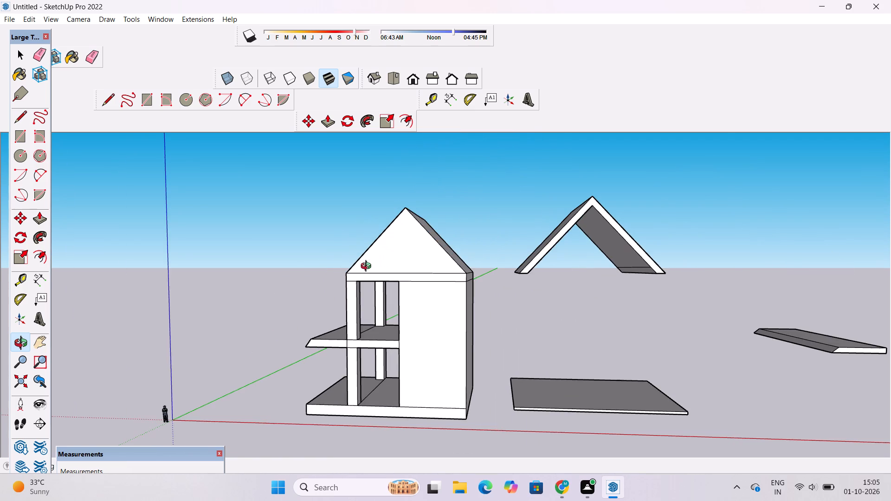
pyautogui.keyDown('ctrl'); pyautogui.scroll(-2, 364, 267); pyautogui.keyUp('ctrl')
pyautogui.hotkey('ctrl', 'z')
pyautogui.hotkey('ctrl', 'z')
pyautogui.hotkey('ctrl', 'z')
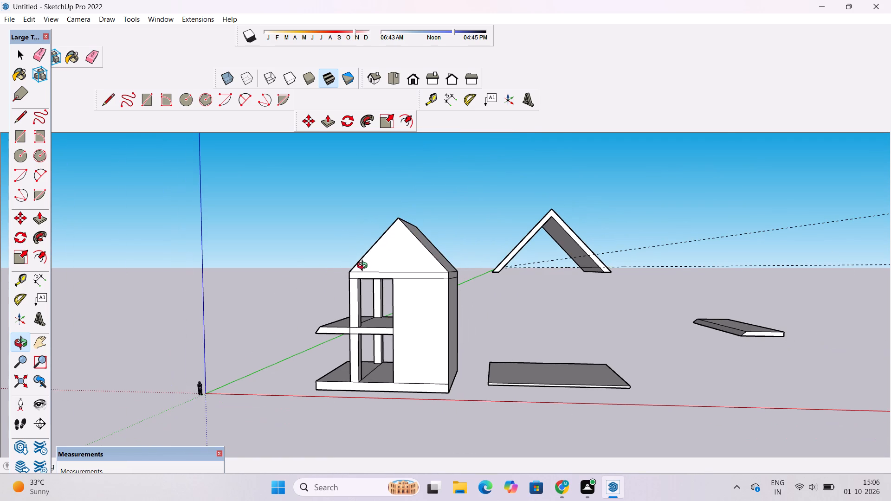
pyautogui.hotkey('ctrl', 'z')
pyautogui.hotkey('ctrl', 'z')
pyautogui.hotkey('ctrl', 'z')
pyautogui.hotkey('ctrl', 'z')
pyautogui.hotkey('ctrl', 'z')
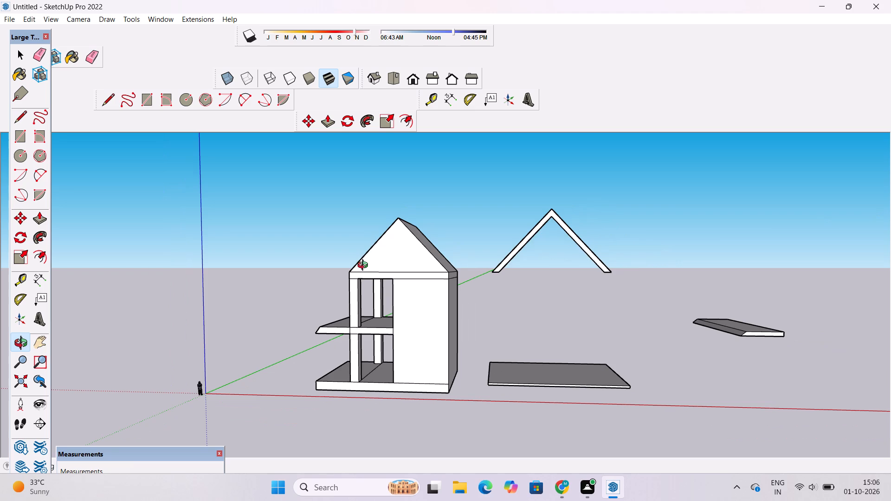
pyautogui.hotkey('ctrl', 'z')
pyautogui.hotkey('ctrl', 'z')
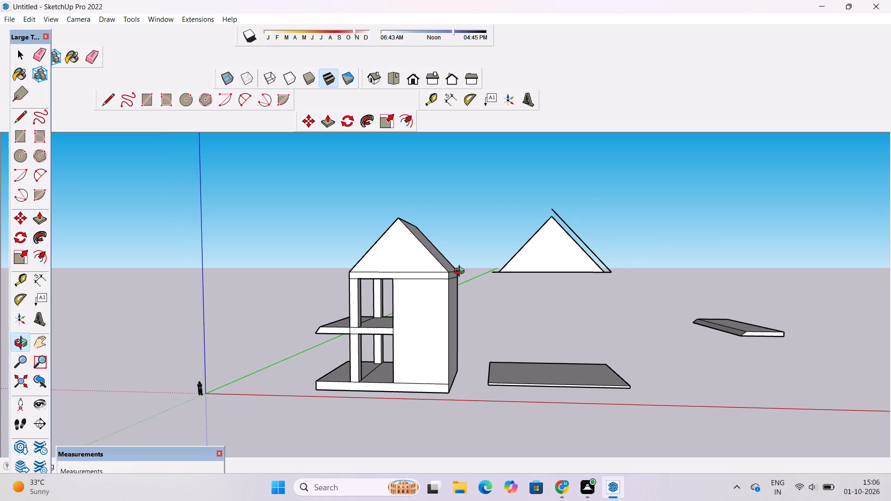
pyautogui.scroll(2, 607, 298)
pyautogui.keyDown('shift'); pyautogui.moveTo(580, 291); pyautogui.dragTo(500, 318); pyautogui.keyUp('shift')
pyautogui.keyDown('shift'); pyautogui.moveTo(499, 319); pyautogui.dragTo(535, 329); pyautogui.keyUp('shift')
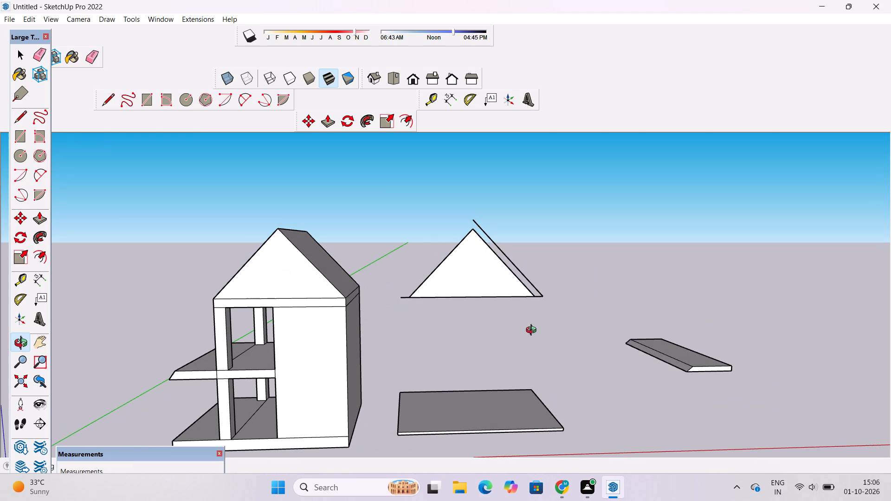
pyautogui.hotkey('ctrl', 'z')
pyautogui.hotkey('ctrl', 'z')
pyautogui.hotkey('ctrl', 'z')
# Draw a 6' line outward along the red axis from the separate triangle's base corner farthest from the house.
pyautogui.scroll(5, 549, 296)
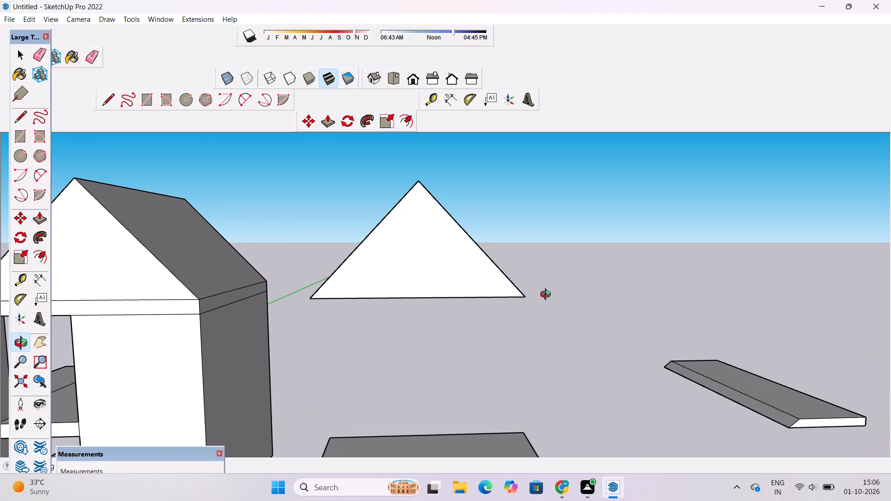
pyautogui.press('l')
pyautogui.click(525, 299)
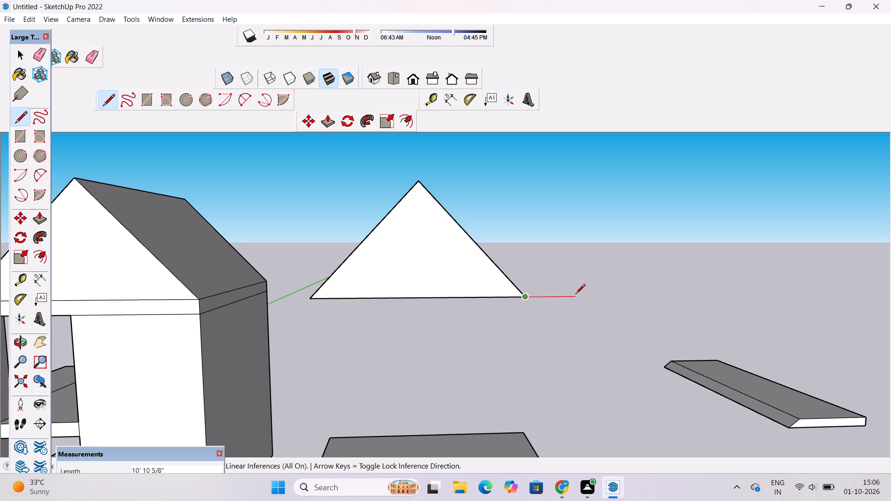
pyautogui.write("6'")
pyautogui.press('Return')
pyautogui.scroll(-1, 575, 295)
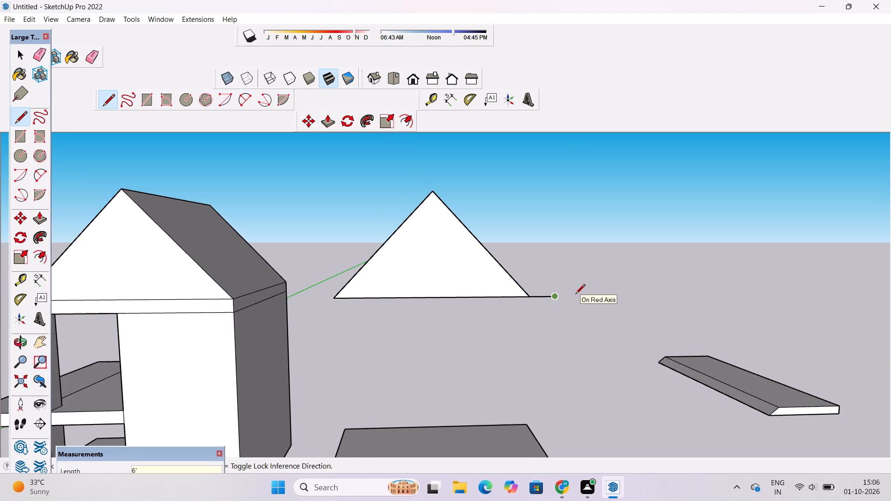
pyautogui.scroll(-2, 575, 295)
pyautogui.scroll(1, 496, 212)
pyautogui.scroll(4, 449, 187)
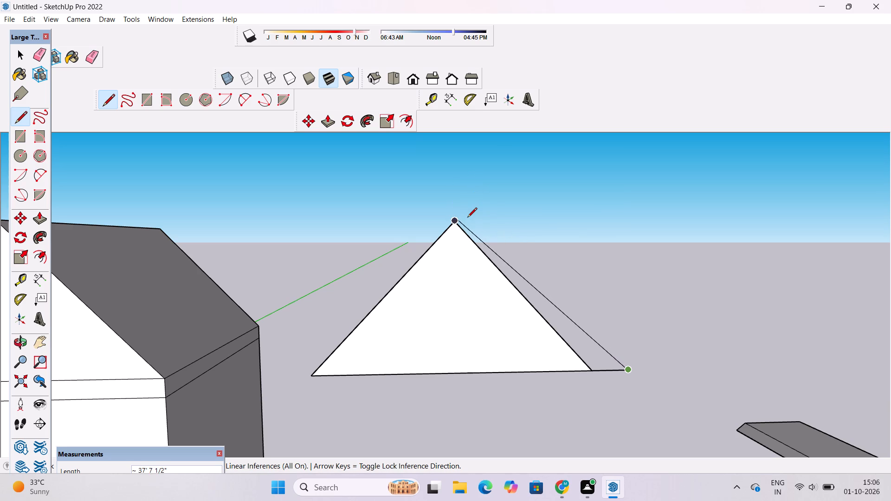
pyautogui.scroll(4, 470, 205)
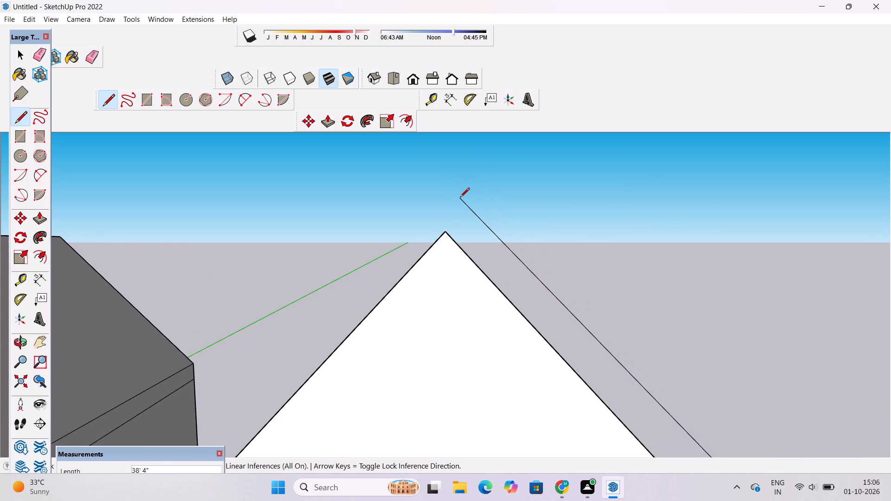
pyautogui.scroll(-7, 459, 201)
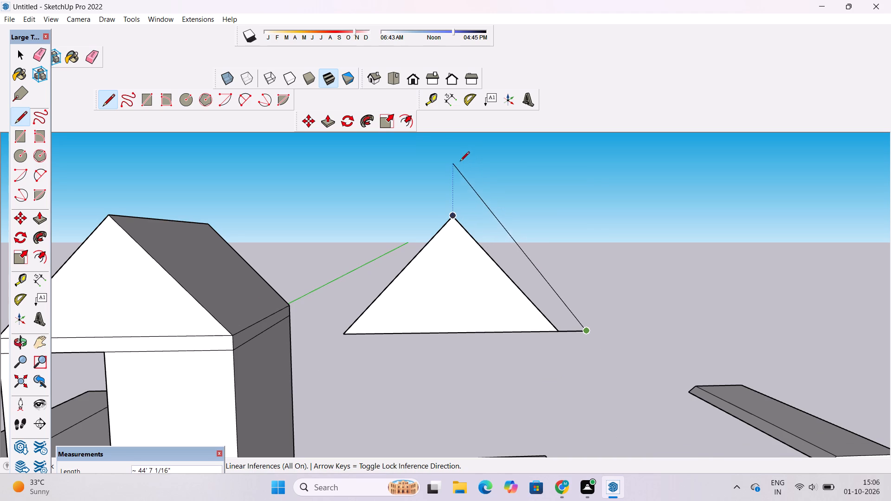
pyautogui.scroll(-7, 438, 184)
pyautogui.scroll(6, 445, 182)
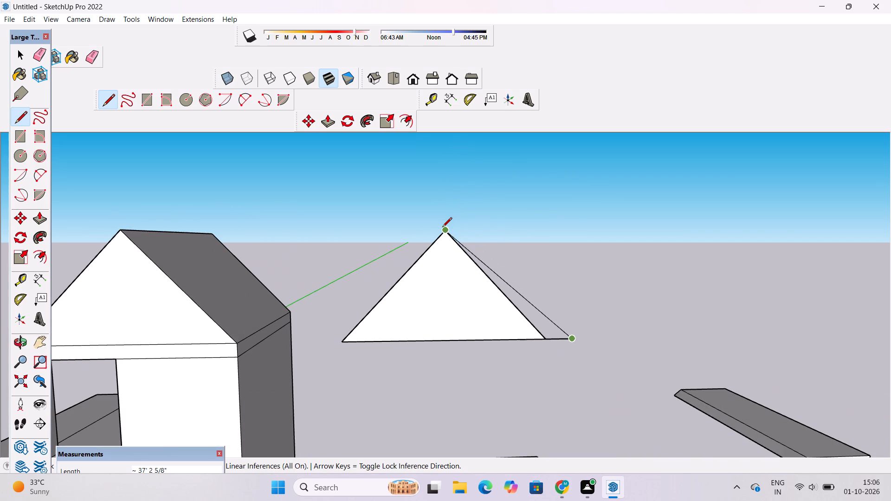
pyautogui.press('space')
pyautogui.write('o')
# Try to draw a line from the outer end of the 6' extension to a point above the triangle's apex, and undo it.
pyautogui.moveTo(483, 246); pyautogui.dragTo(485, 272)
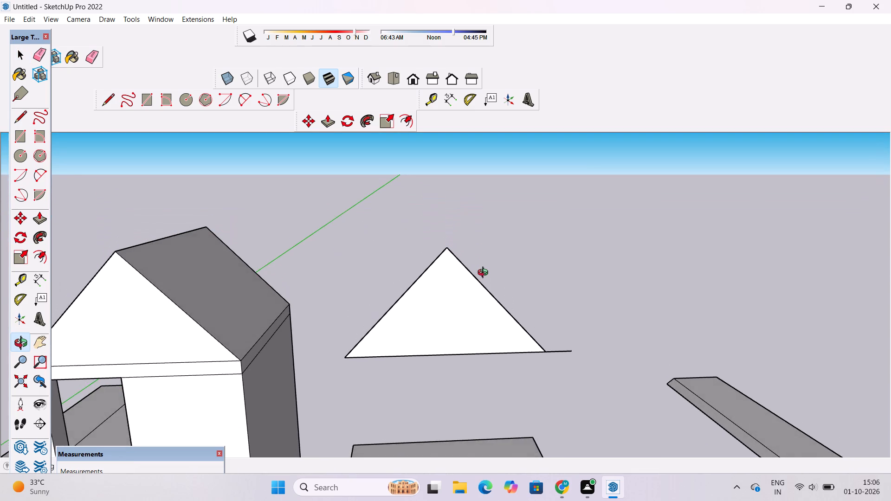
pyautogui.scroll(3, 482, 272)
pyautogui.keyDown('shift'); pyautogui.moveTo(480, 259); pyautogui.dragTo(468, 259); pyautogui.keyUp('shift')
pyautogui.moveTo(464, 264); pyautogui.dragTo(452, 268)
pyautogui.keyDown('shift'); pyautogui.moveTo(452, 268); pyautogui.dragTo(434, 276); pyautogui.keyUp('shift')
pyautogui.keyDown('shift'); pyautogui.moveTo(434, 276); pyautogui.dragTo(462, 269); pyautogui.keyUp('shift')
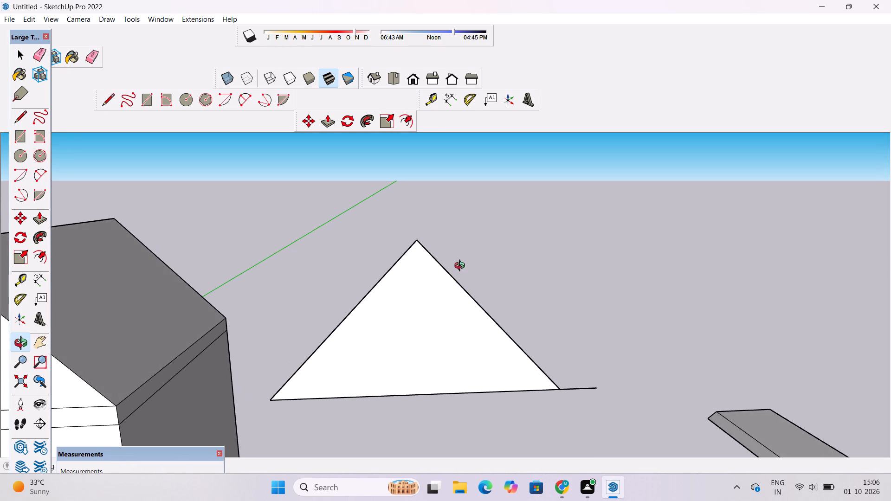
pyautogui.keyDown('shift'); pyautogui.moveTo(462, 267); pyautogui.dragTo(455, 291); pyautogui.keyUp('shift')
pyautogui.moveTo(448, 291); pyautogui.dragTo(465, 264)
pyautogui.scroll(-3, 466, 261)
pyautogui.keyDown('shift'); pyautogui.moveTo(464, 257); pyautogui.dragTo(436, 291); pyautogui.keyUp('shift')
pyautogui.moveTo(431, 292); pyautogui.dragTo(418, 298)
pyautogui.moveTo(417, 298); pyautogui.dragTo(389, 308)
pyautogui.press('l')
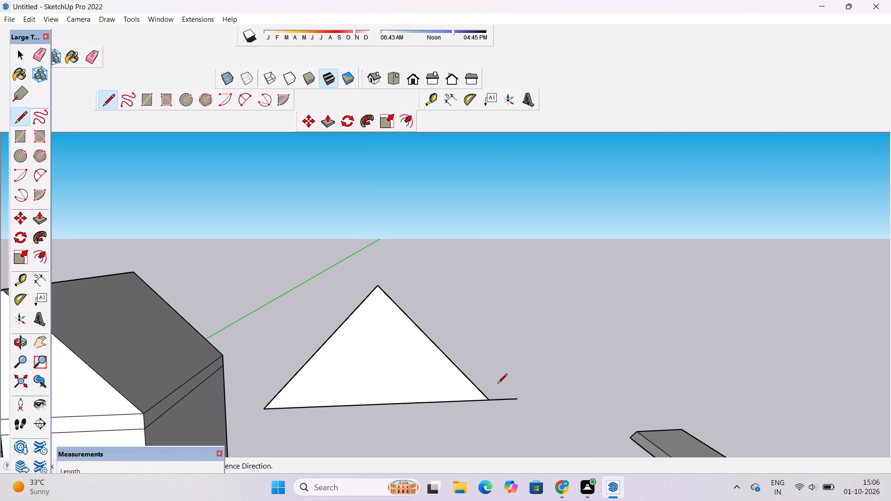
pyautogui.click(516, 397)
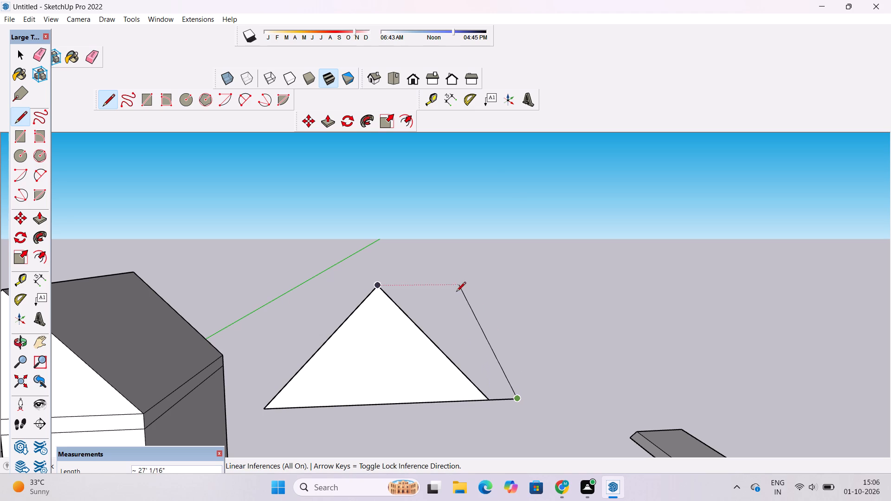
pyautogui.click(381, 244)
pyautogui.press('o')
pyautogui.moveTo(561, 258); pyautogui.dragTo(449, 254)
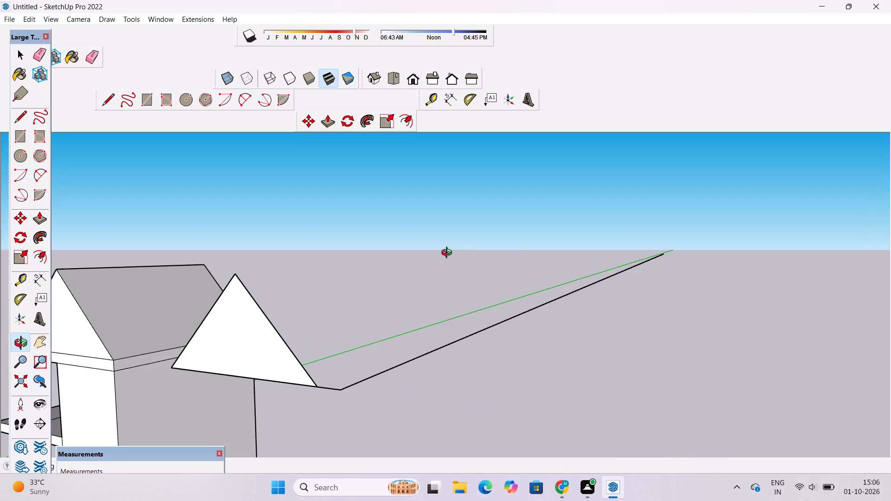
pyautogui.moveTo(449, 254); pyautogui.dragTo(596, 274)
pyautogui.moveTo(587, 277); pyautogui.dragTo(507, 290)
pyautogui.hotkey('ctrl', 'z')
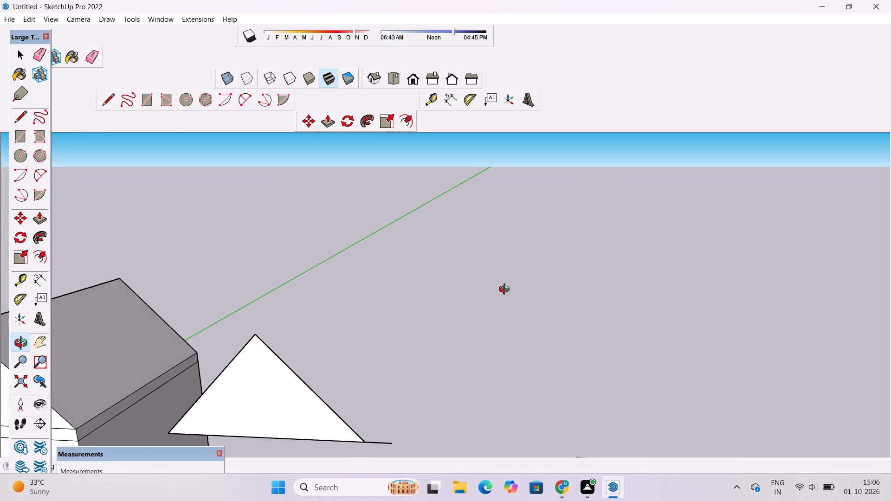
# In front view, draw a sloping line about 41' 8" long from the 6' extension's outer end to a point straight above the apex.
pyautogui.moveTo(430, 319); pyautogui.dragTo(471, 325)
pyautogui.scroll(-6, 466, 328)
pyautogui.moveTo(473, 318); pyautogui.dragTo(481, 358)
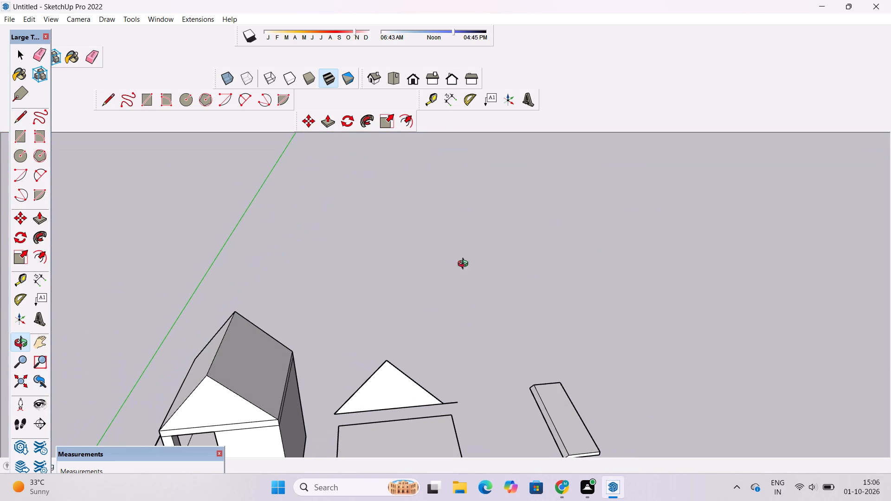
pyautogui.click(406, 82)
pyautogui.scroll(-3, 413, 274)
pyautogui.keyDown('shift'); pyautogui.moveTo(429, 268); pyautogui.dragTo(429, 276); pyautogui.keyUp('shift')
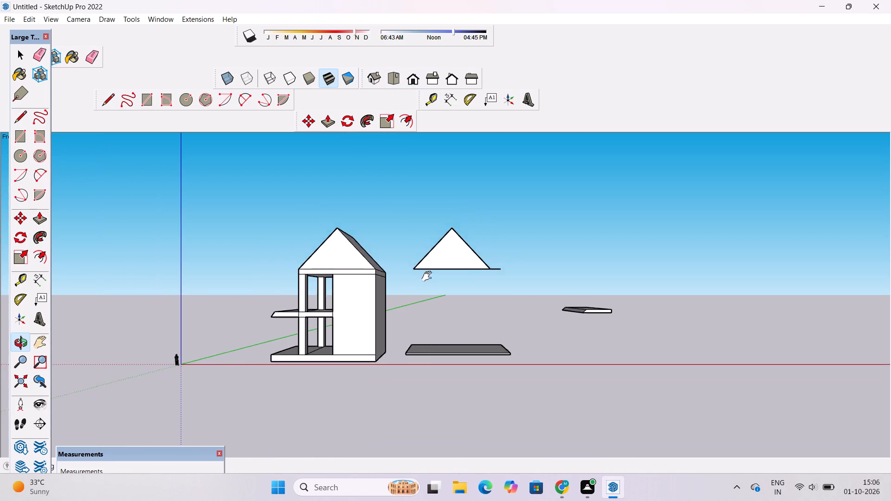
pyautogui.keyDown('shift'); pyautogui.moveTo(429, 276); pyautogui.dragTo(398, 355); pyautogui.keyUp('shift')
pyautogui.scroll(8, 432, 348)
pyautogui.scroll(-4, 461, 344)
pyautogui.scroll(1, 463, 345)
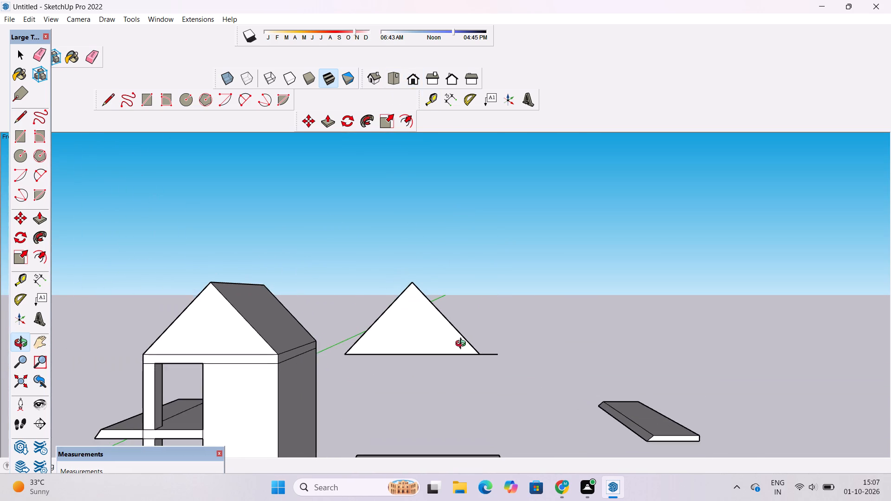
pyautogui.scroll(4, 463, 345)
pyautogui.press('l')
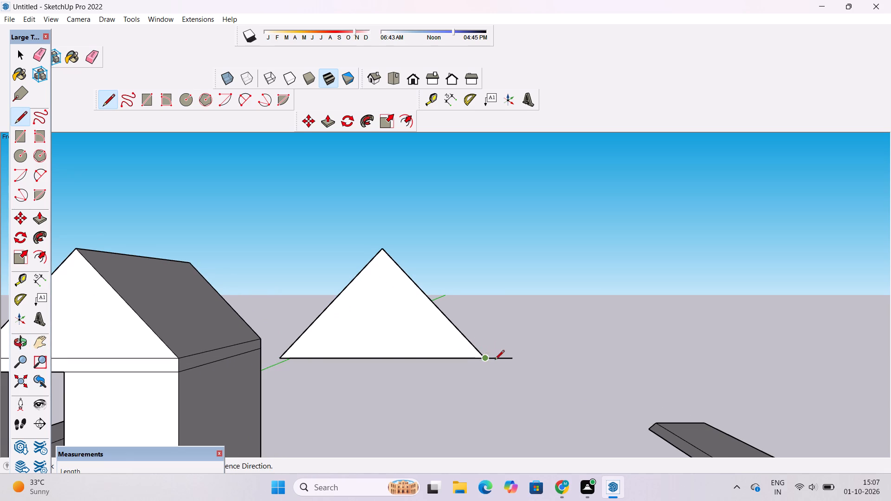
pyautogui.click(514, 357)
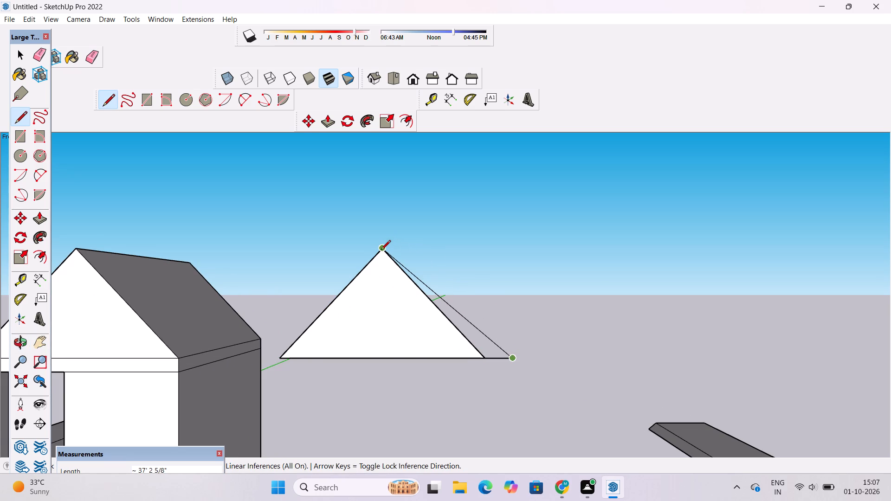
pyautogui.scroll(1, 383, 248)
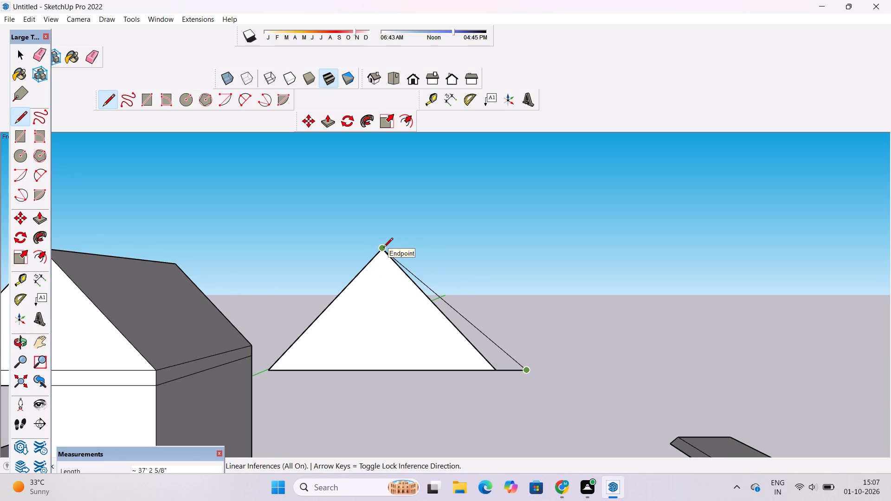
pyautogui.click(385, 215)
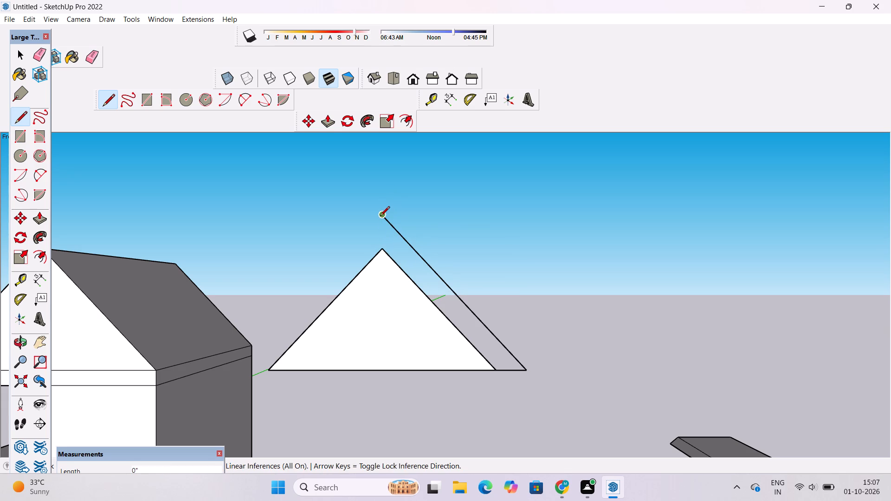
# Draw the second outer slope from the point above the apex, parallel to the triangle's house-side edge, and close it to the base corner.
pyautogui.scroll(-6, 344, 286)
pyautogui.scroll(5, 339, 288)
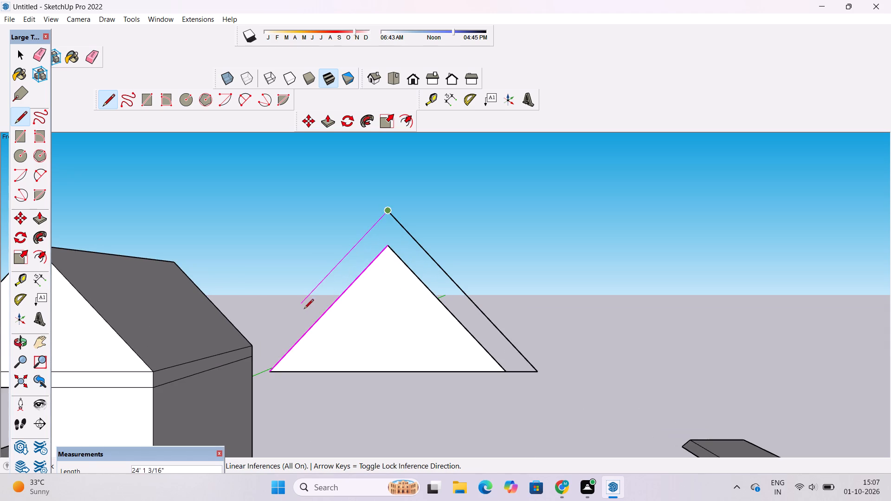
pyautogui.scroll(7, 282, 335)
pyautogui.scroll(-2, 288, 334)
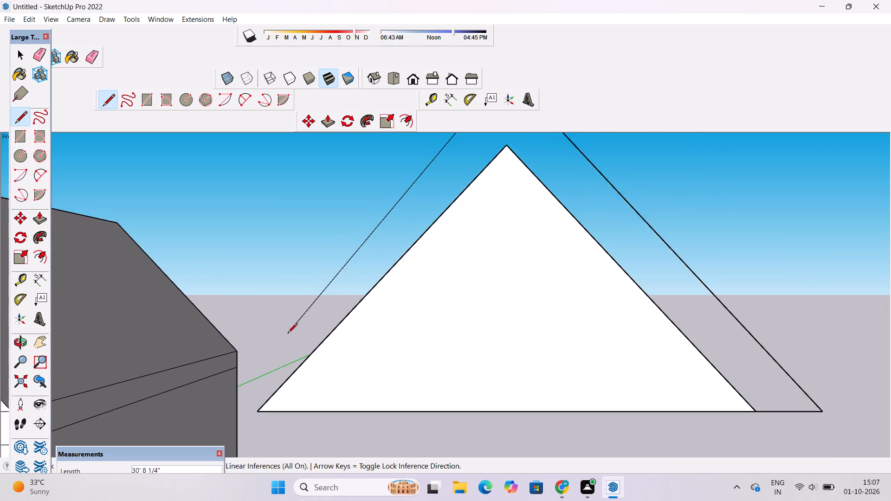
pyautogui.scroll(-3, 288, 334)
pyautogui.press('o')
pyautogui.moveTo(335, 359); pyautogui.dragTo(377, 322)
pyautogui.scroll(-3, 377, 322)
pyautogui.keyDown('shift'); pyautogui.click(377, 322); pyautogui.keyUp('shift')
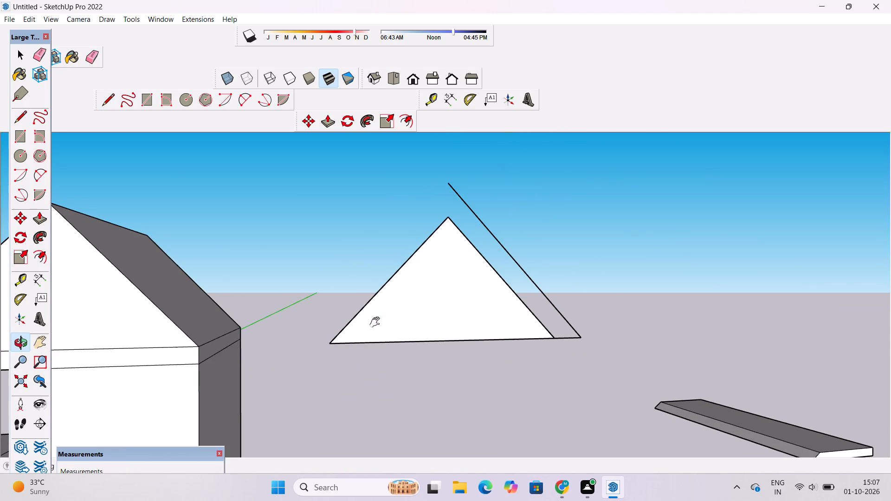
pyautogui.press('l')
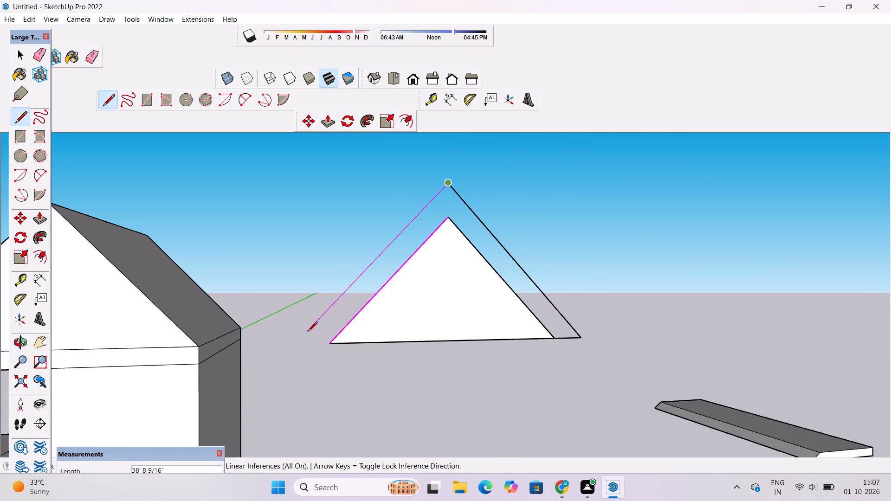
pyautogui.click(295, 342)
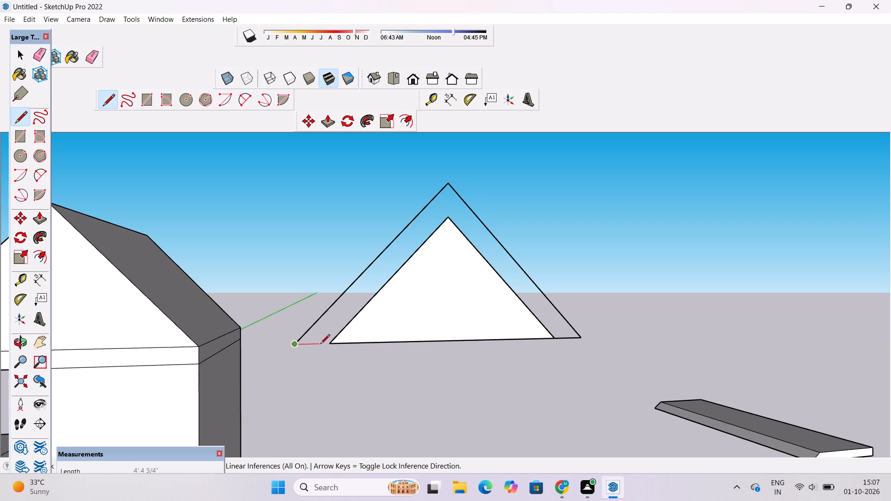
pyautogui.click(337, 347)
pyautogui.press('space')
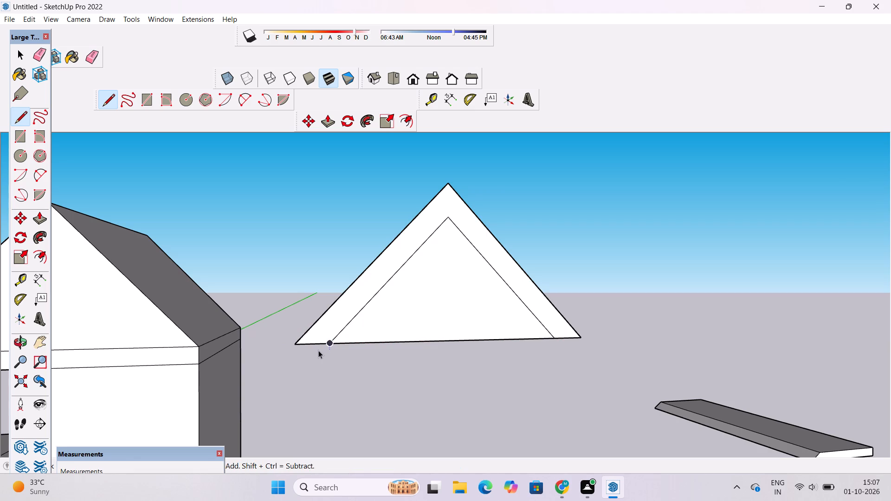
# Erase the inner triangle's two sloping edges so only the enlarged outer gable triangle is left.
pyautogui.press('o')
pyautogui.scroll(-6, 421, 326)
pyautogui.moveTo(529, 308); pyautogui.dragTo(493, 307)
pyautogui.scroll(1, 466, 315)
pyautogui.keyDown('shift'); pyautogui.moveTo(466, 313); pyautogui.dragTo(434, 339); pyautogui.keyUp('shift')
pyautogui.moveTo(422, 340); pyautogui.dragTo(462, 346)
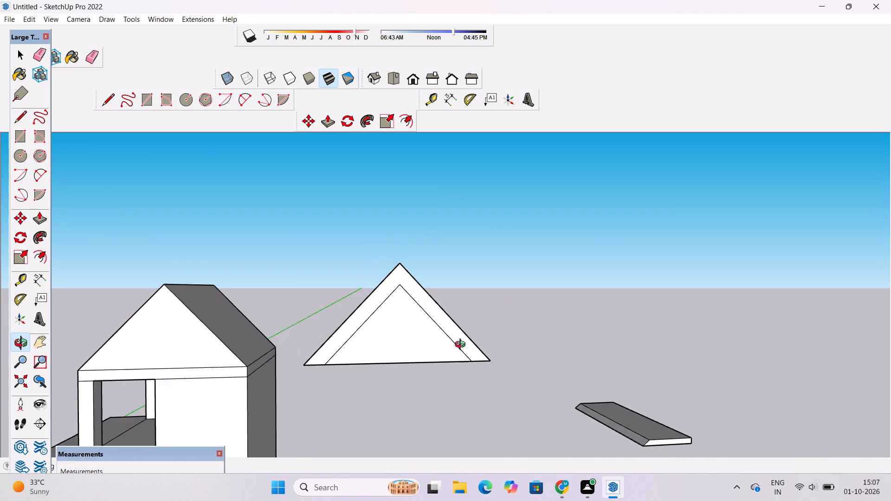
pyautogui.moveTo(462, 346); pyautogui.dragTo(471, 346)
pyautogui.scroll(2, 471, 346)
pyautogui.keyDown('shift'); pyautogui.moveTo(470, 346); pyautogui.dragTo(475, 342); pyautogui.keyUp('shift')
pyautogui.press('e')
pyautogui.moveTo(426, 280); pyautogui.dragTo(420, 294)
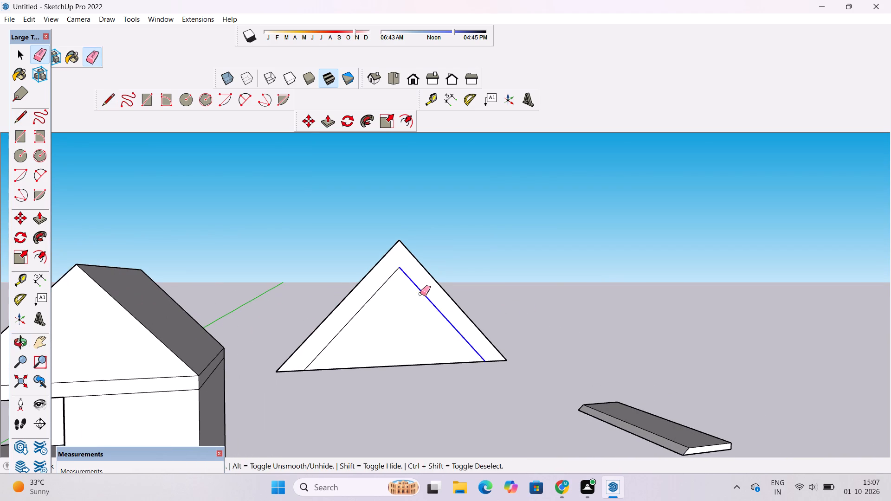
pyautogui.moveTo(420, 294); pyautogui.dragTo(420, 294)
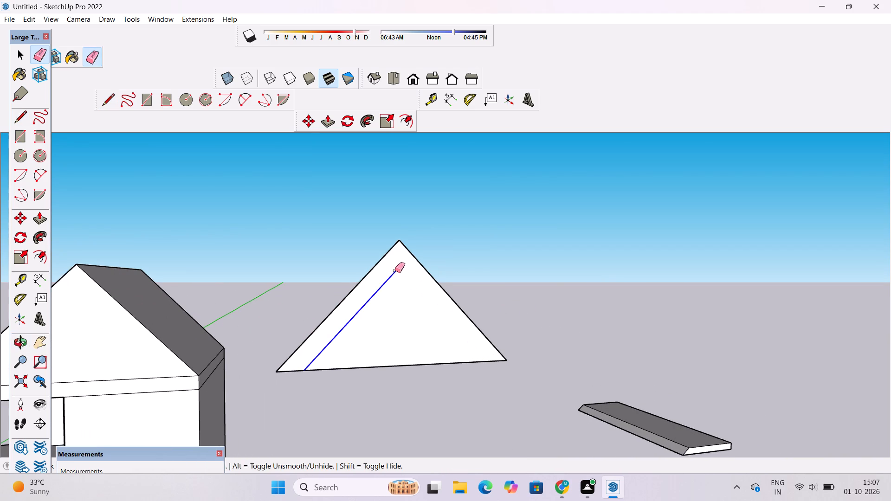
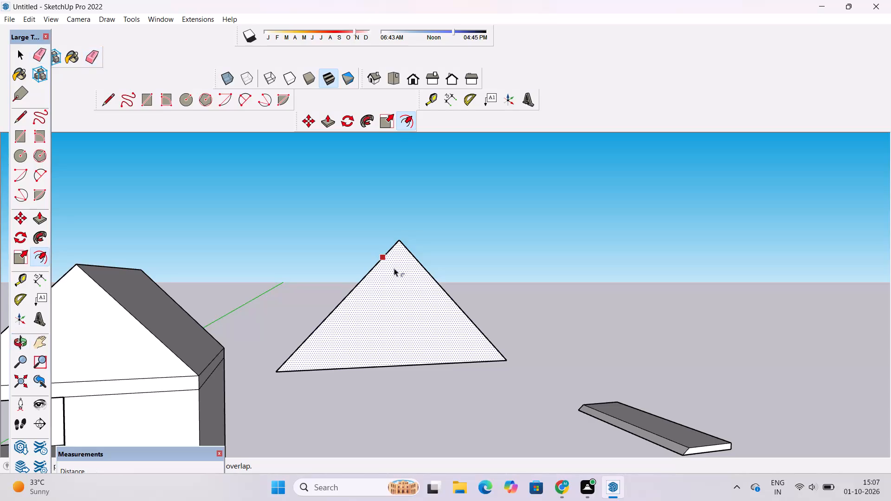
# Offset the gable triangle's outline inward by about 1' 6".
pyautogui.click(394, 262)
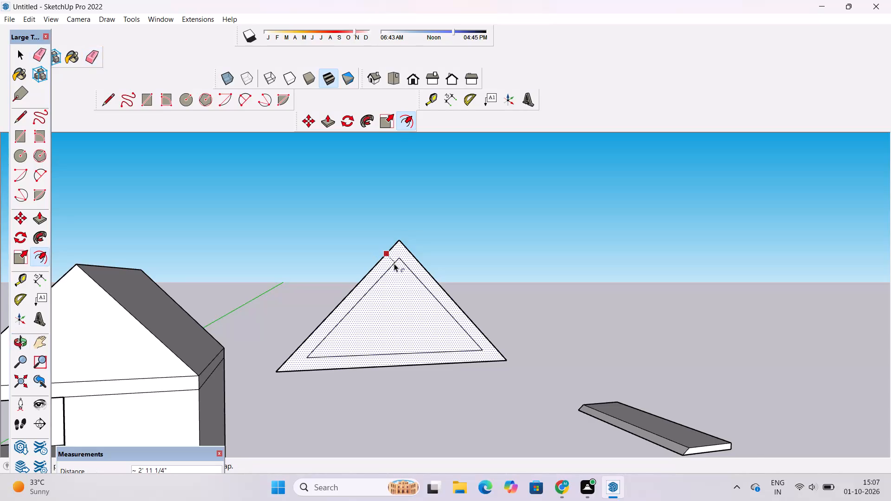
pyautogui.scroll(2, 394, 263)
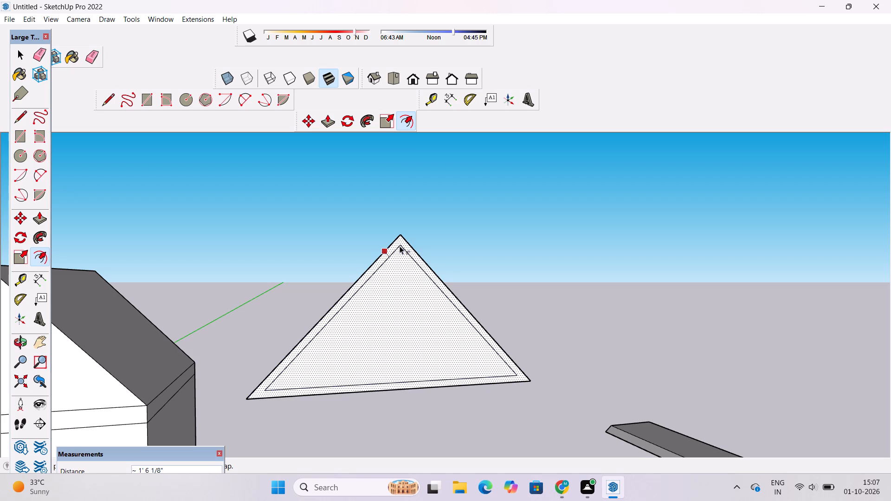
pyautogui.click(400, 246)
# Draw short lines continuing the inner triangle's two sloping edges from its base corners down to the outer base edge.
pyautogui.press('l')
pyautogui.scroll(-4, 394, 243)
pyautogui.scroll(3, 386, 325)
pyautogui.scroll(5, 297, 348)
pyautogui.scroll(8, 250, 356)
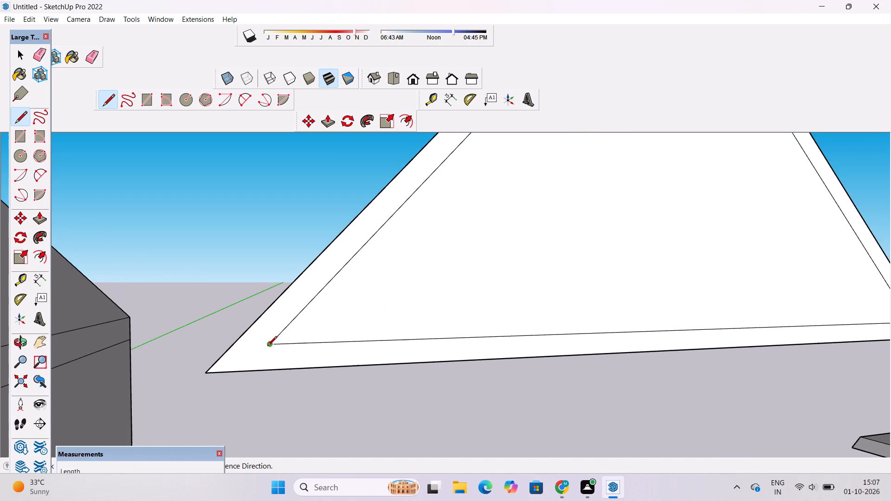
pyautogui.click(269, 344)
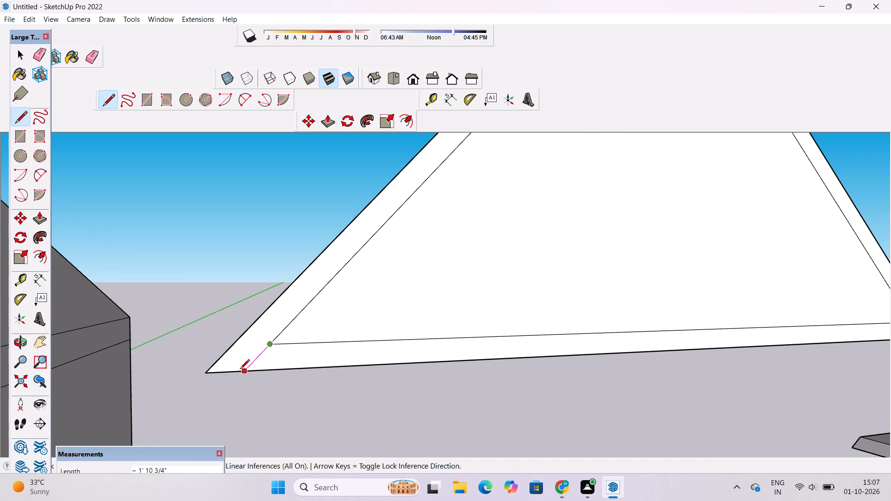
pyautogui.click(240, 372)
pyautogui.scroll(-9, 210, 360)
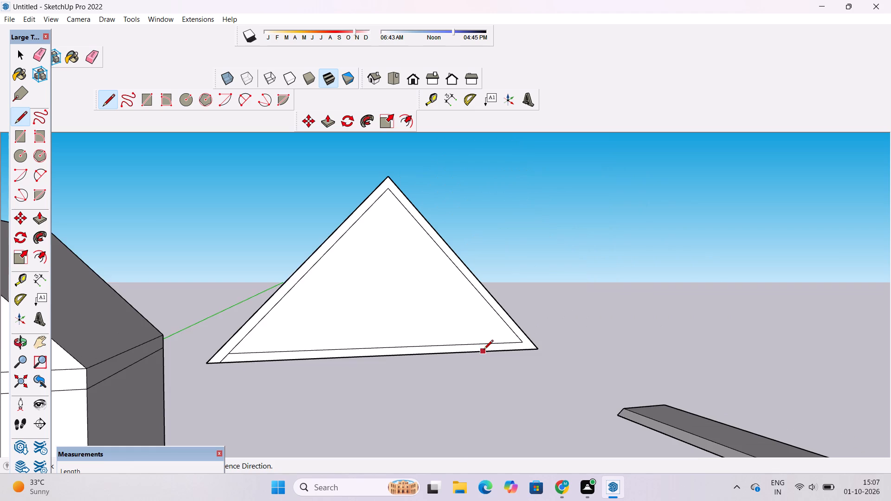
pyautogui.scroll(4, 484, 350)
pyautogui.scroll(6, 568, 336)
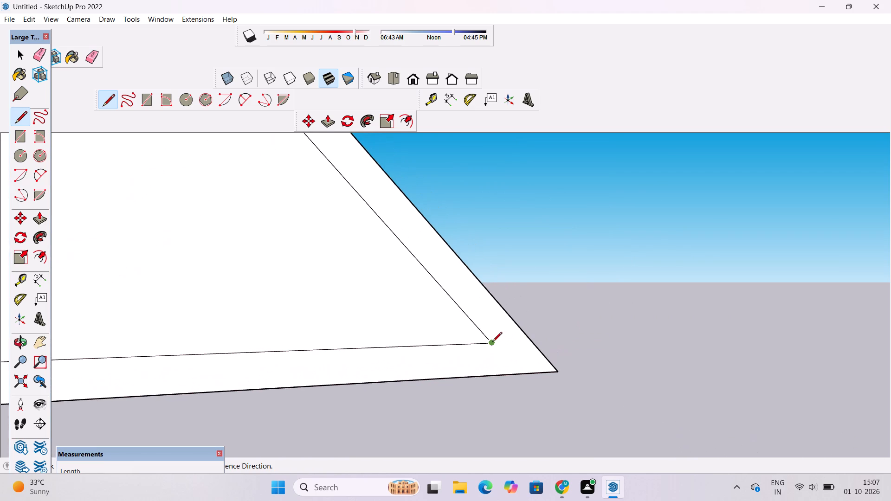
pyautogui.click(492, 343)
pyautogui.click(524, 374)
pyautogui.scroll(-11, 605, 320)
pyautogui.scroll(6, 611, 321)
pyautogui.press('space')
# Erase the inner base edge and the middle of the outer base edge, leaving an inverted-V roof profile.
pyautogui.scroll(-2, 566, 336)
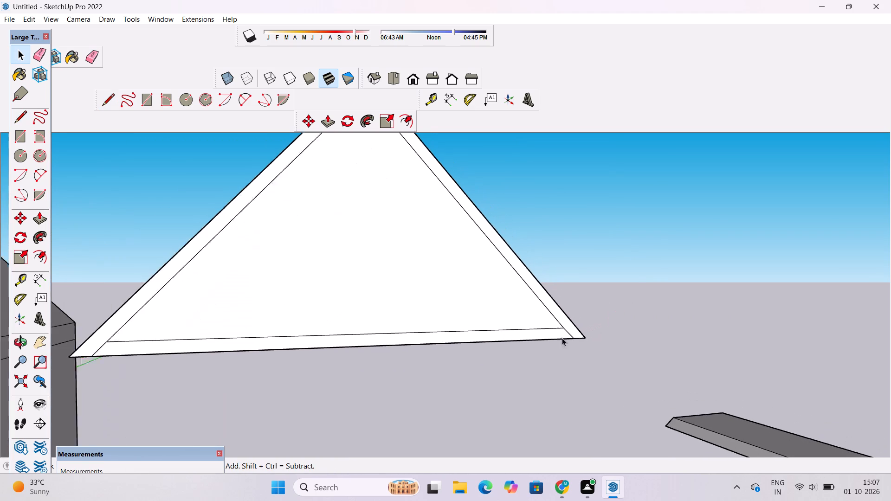
pyautogui.scroll(-3, 562, 338)
pyautogui.press('e')
pyautogui.moveTo(472, 321); pyautogui.dragTo(472, 336)
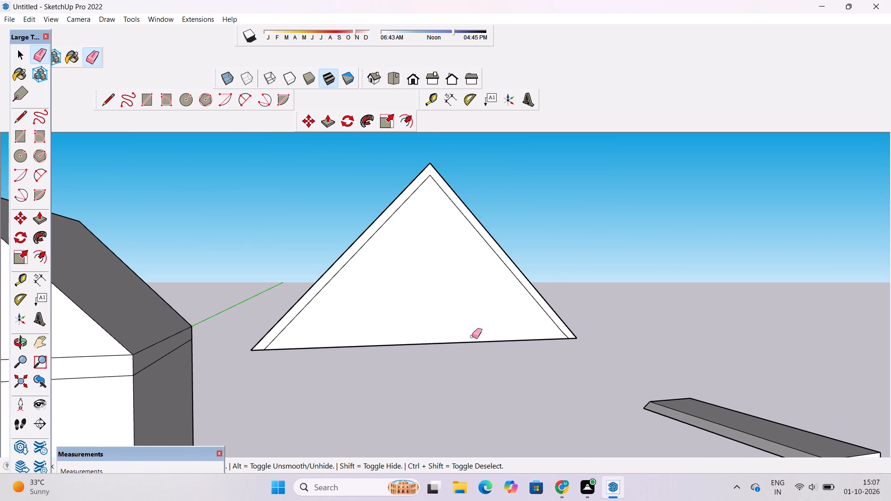
pyautogui.moveTo(452, 346); pyautogui.dragTo(455, 340)
# Extrude the inverted-V roof profile 52' with Push/Pull.
pyautogui.scroll(-3, 453, 365)
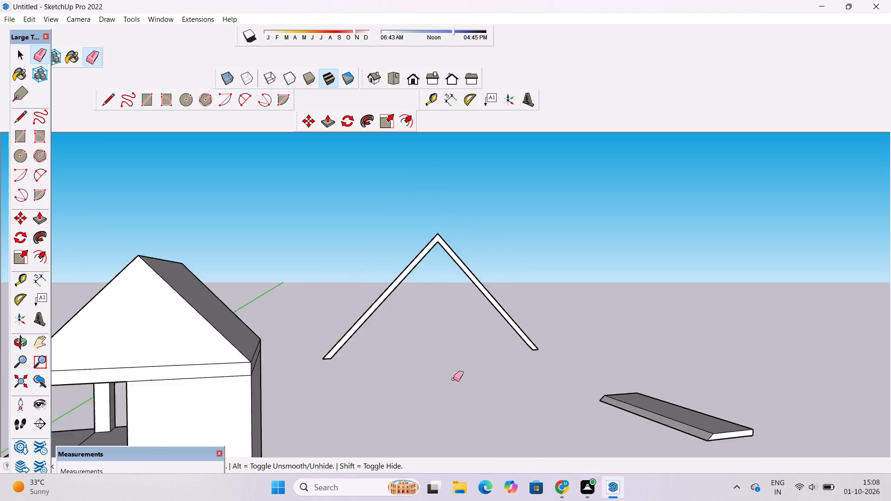
pyautogui.scroll(-4, 453, 379)
pyautogui.scroll(5, 499, 276)
pyautogui.press('o')
pyautogui.scroll(-5, 499, 276)
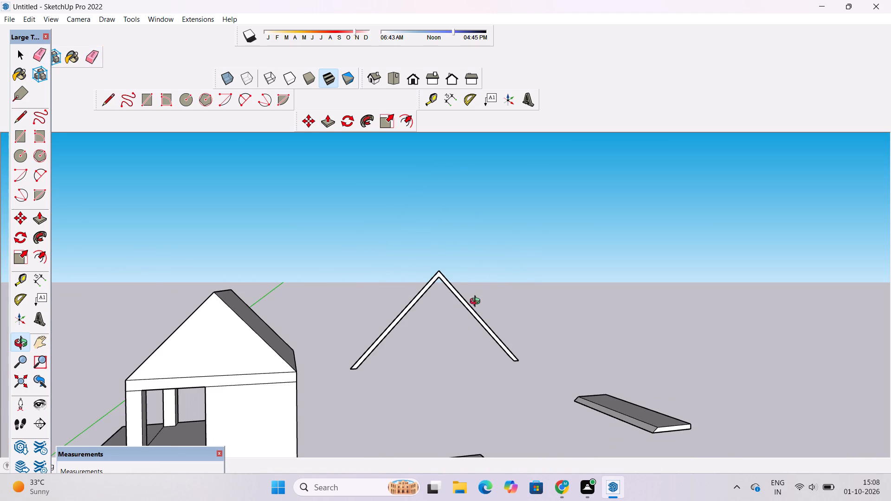
pyautogui.moveTo(464, 318); pyautogui.dragTo(510, 338)
pyautogui.keyDown('shift'); pyautogui.moveTo(510, 338); pyautogui.dragTo(510, 327); pyautogui.keyUp('shift')
pyautogui.scroll(2, 477, 319)
pyautogui.keyDown('shift'); pyautogui.moveTo(477, 319); pyautogui.dragTo(486, 315); pyautogui.keyUp('shift')
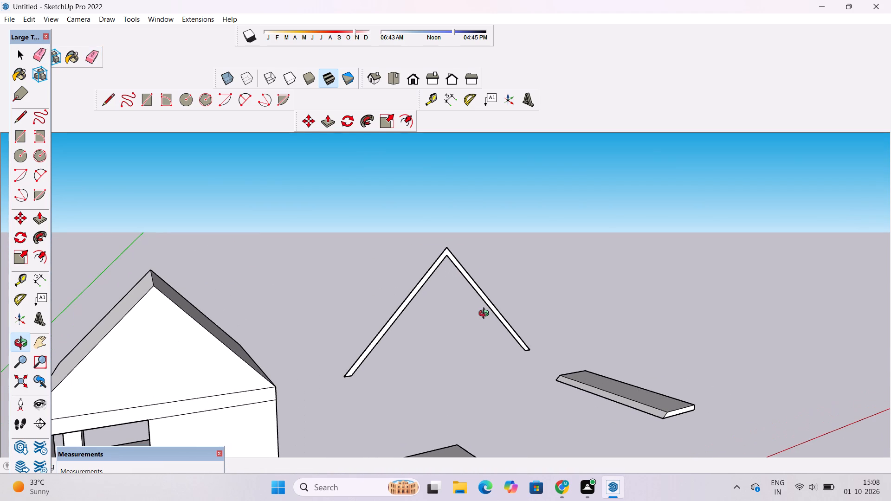
pyautogui.click(486, 314)
pyautogui.press('p')
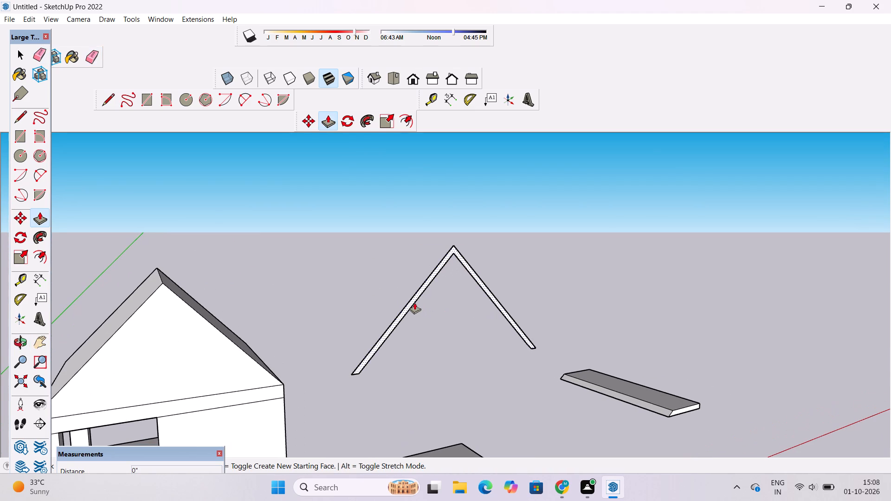
pyautogui.click(414, 302)
pyautogui.scroll(-4, 372, 272)
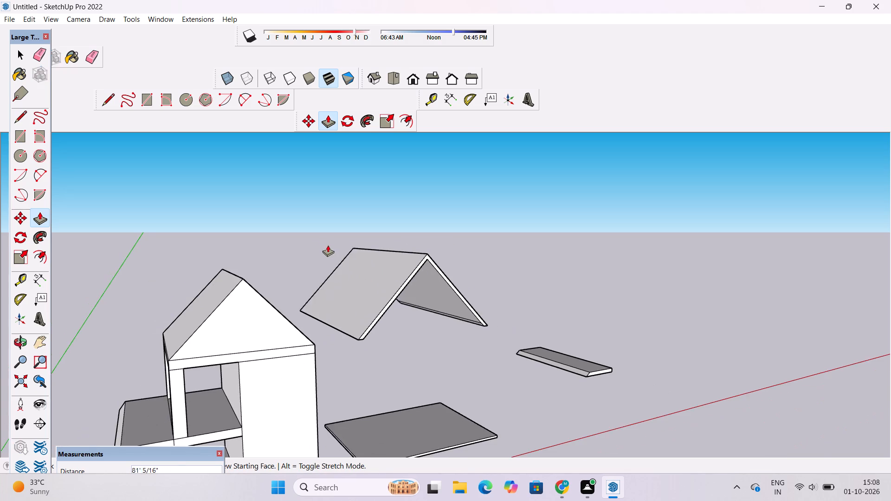
pyautogui.scroll(5, 319, 236)
pyautogui.write("52'")
pyautogui.press('Return')
# Measure the short edge between the eave and the crease line at the corner of the roof's underside.
pyautogui.press('o')
pyautogui.scroll(-7, 319, 252)
pyautogui.moveTo(316, 315); pyautogui.dragTo(405, 323)
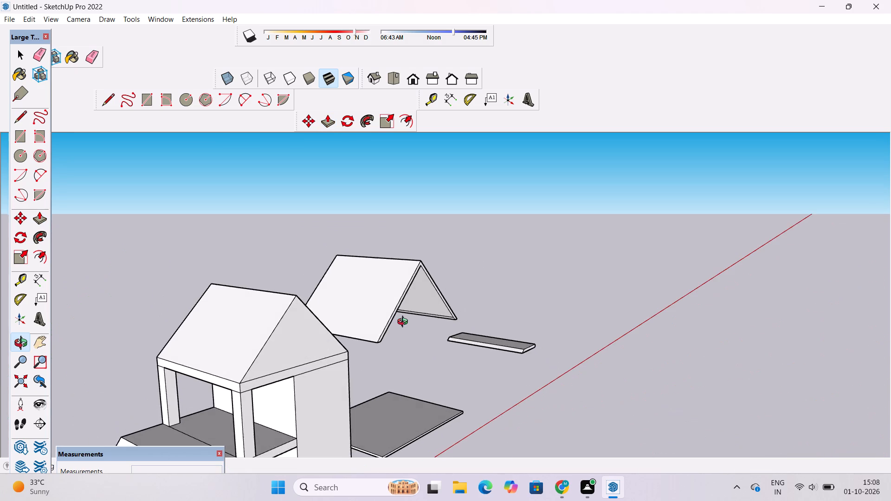
pyautogui.moveTo(405, 323); pyautogui.dragTo(405, 323)
pyautogui.moveTo(408, 323); pyautogui.dragTo(362, 327)
pyautogui.scroll(4, 460, 331)
pyautogui.moveTo(433, 331); pyautogui.dragTo(452, 292)
pyautogui.scroll(2, 443, 295)
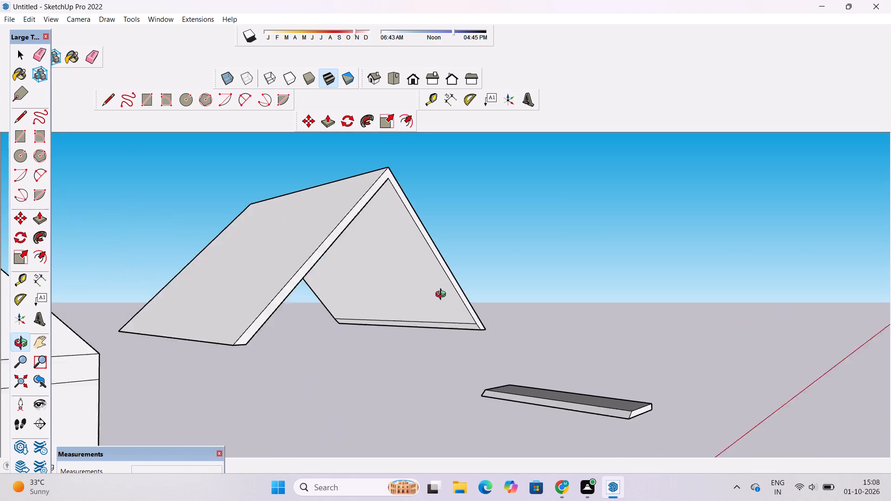
pyautogui.scroll(7, 443, 295)
pyautogui.moveTo(437, 313); pyautogui.dragTo(470, 264)
pyautogui.moveTo(469, 274); pyautogui.dragTo(465, 283)
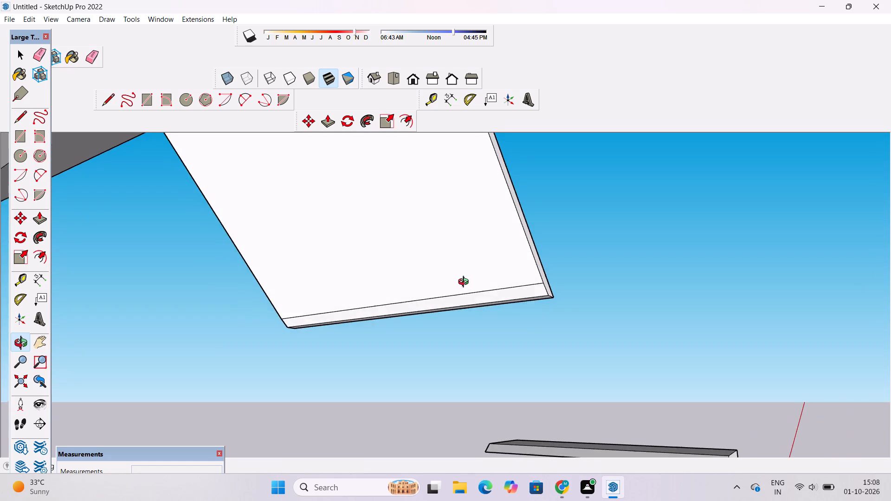
pyautogui.moveTo(465, 283); pyautogui.dragTo(453, 303)
pyautogui.click(39, 281)
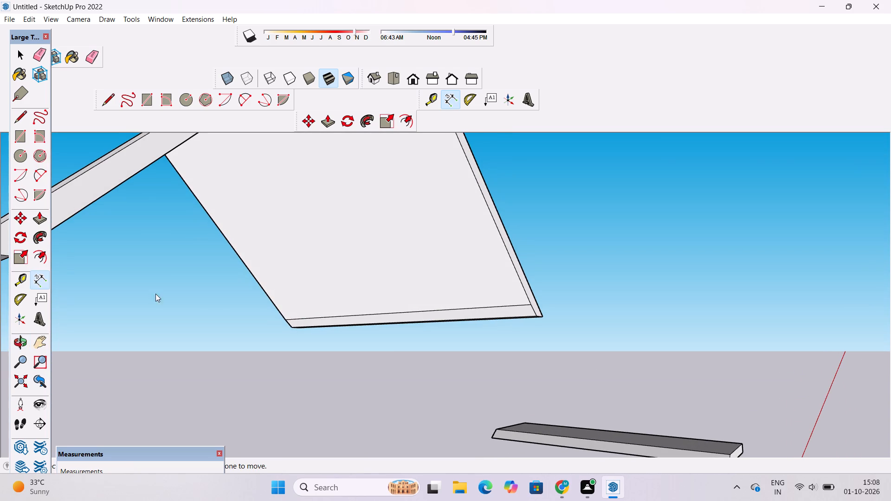
pyautogui.click(535, 316)
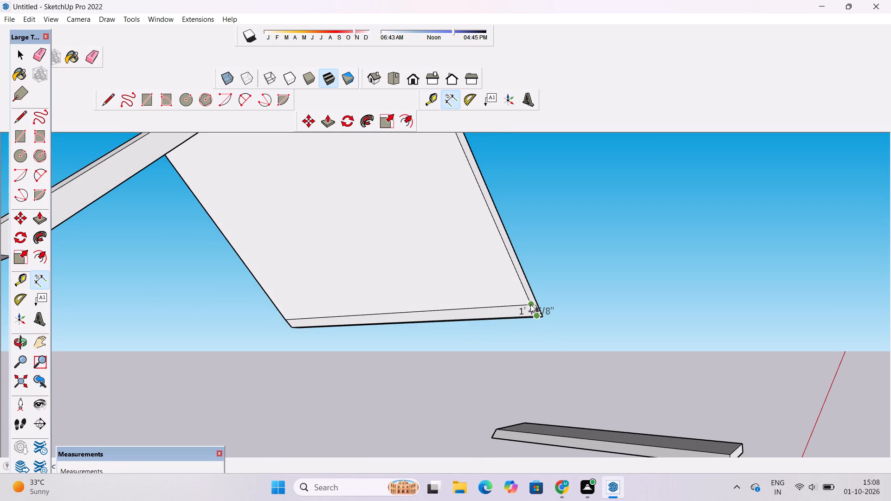
pyautogui.click(530, 301)
pyautogui.press('space')
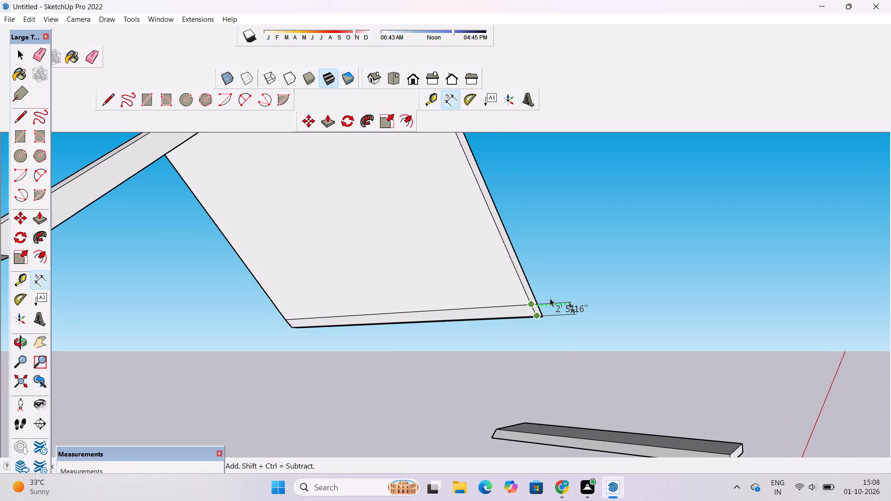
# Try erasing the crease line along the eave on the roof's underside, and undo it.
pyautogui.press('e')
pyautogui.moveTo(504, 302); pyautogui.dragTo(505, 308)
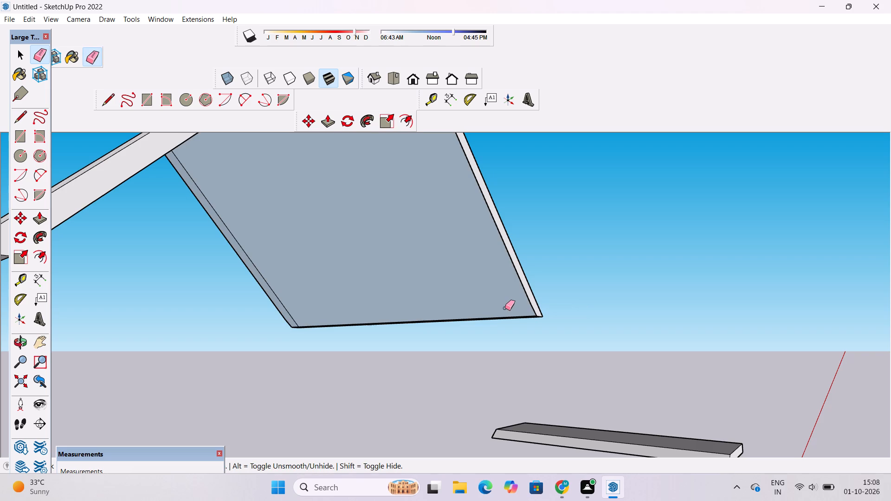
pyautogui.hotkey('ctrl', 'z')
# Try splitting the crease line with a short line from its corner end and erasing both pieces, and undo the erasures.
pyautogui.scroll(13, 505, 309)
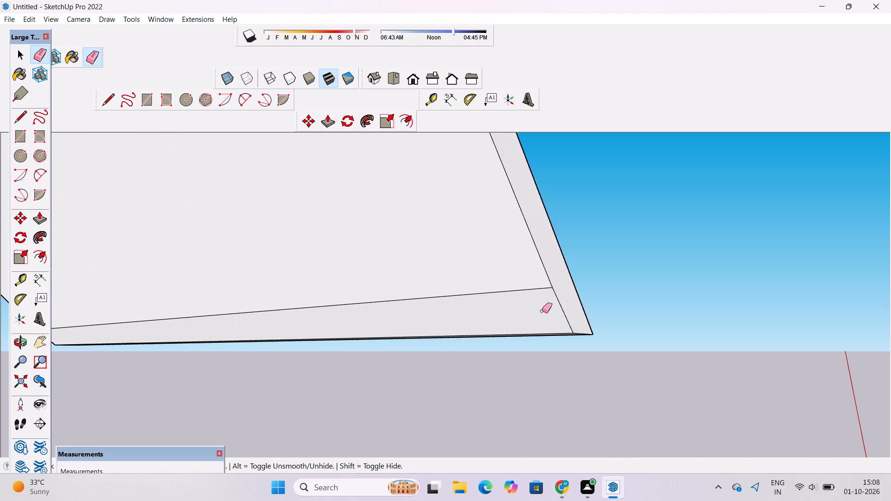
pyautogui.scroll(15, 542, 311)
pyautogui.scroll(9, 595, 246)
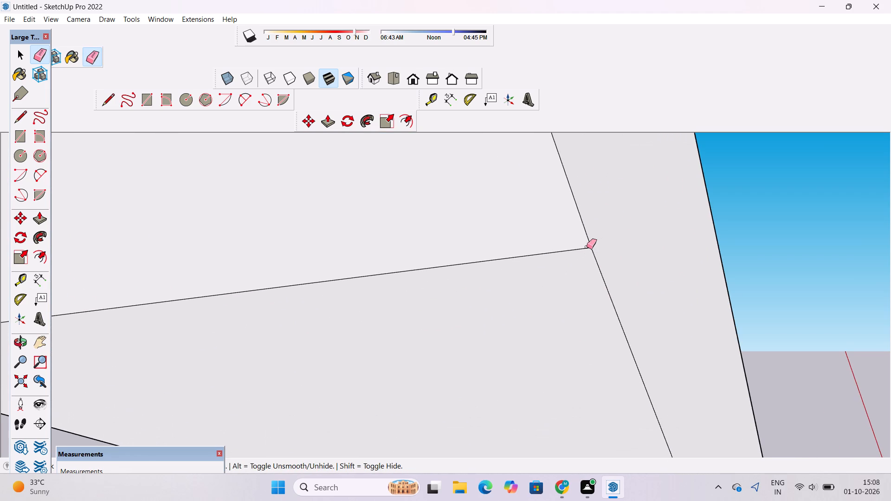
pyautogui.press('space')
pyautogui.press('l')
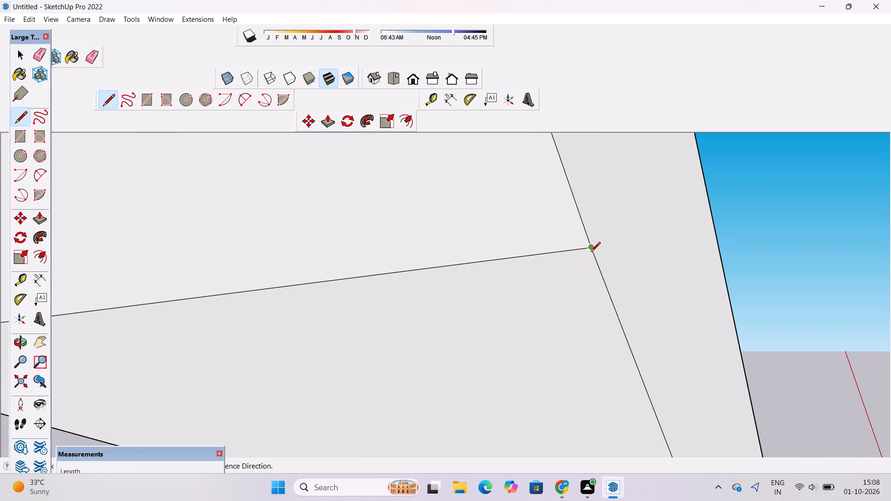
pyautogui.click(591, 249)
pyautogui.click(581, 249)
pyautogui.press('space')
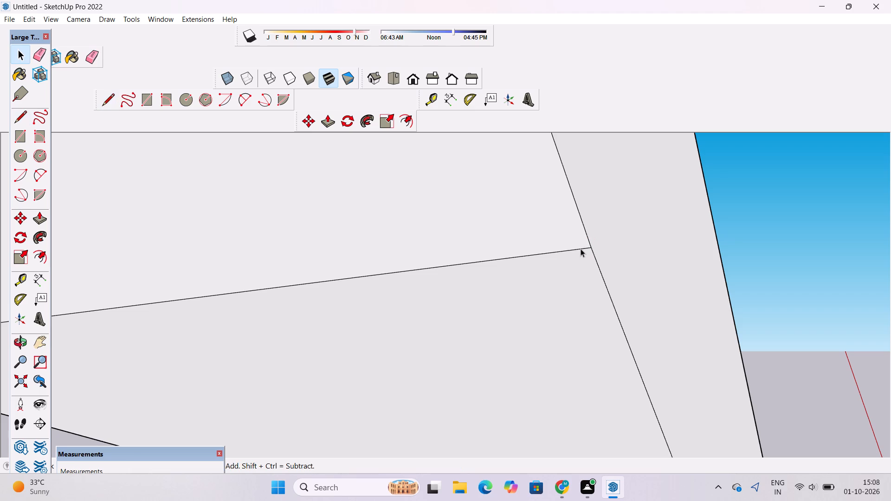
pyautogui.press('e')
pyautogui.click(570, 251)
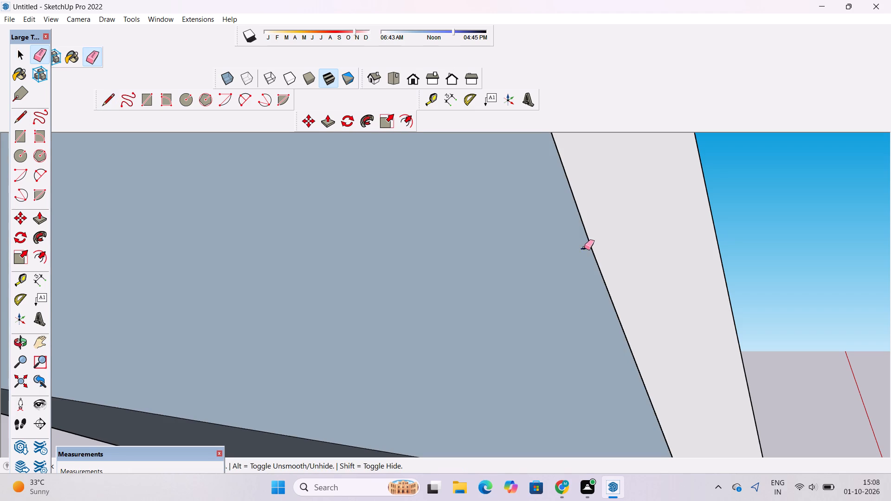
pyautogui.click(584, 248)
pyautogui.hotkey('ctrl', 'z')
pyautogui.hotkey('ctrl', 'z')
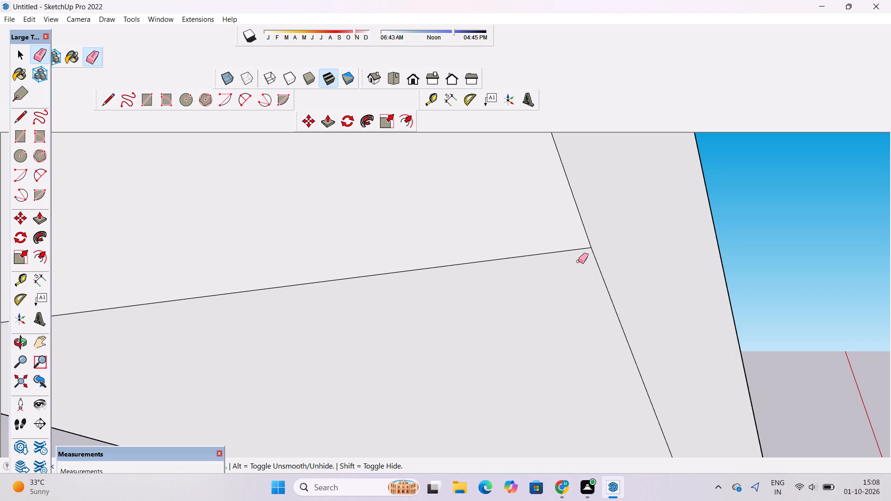
# Examine the extruded roof's ends, slopes and underside crease lines from several sides.
pyautogui.press('space')
pyautogui.press('o')
pyautogui.scroll(-4, 577, 251)
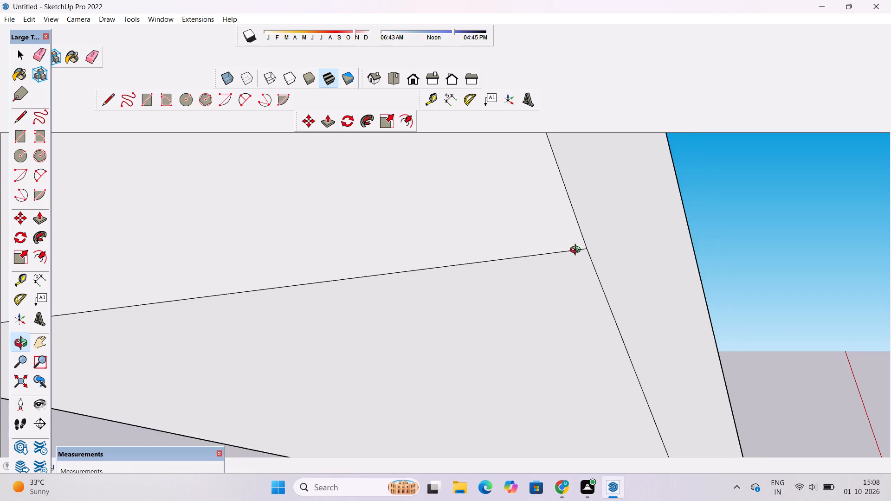
pyautogui.scroll(-7, 577, 251)
pyautogui.scroll(-3, 634, 235)
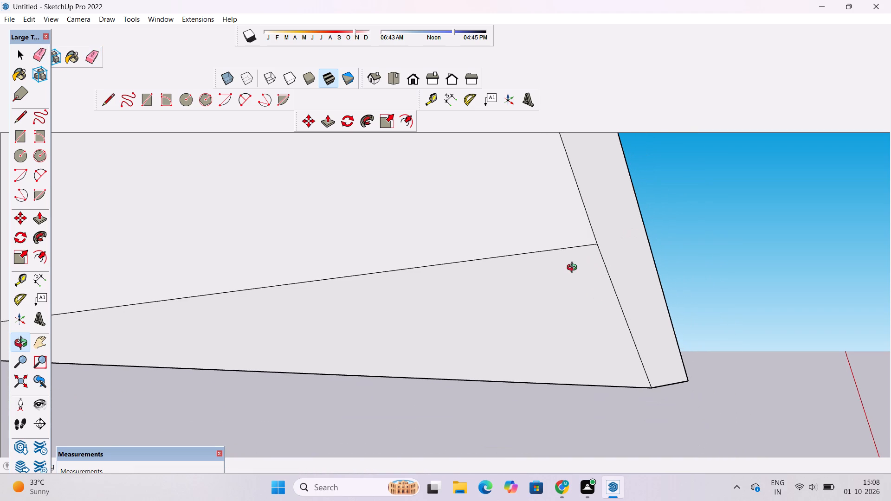
pyautogui.scroll(-11, 568, 287)
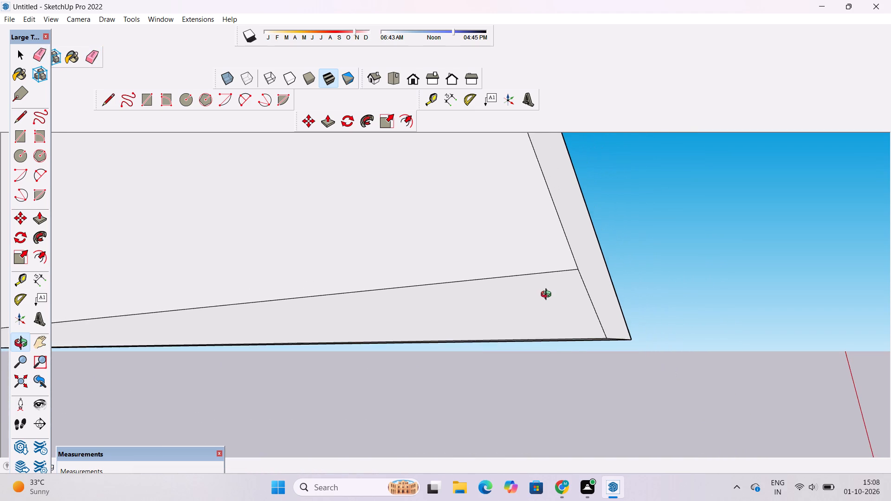
pyautogui.scroll(-2, 548, 295)
pyautogui.keyDown('shift'); pyautogui.moveTo(548, 298); pyautogui.dragTo(613, 370); pyautogui.keyUp('shift')
pyautogui.scroll(-7, 614, 360)
pyautogui.moveTo(685, 305); pyautogui.dragTo(550, 349)
pyautogui.keyDown('shift'); pyautogui.moveTo(496, 343); pyautogui.dragTo(605, 341); pyautogui.keyUp('shift')
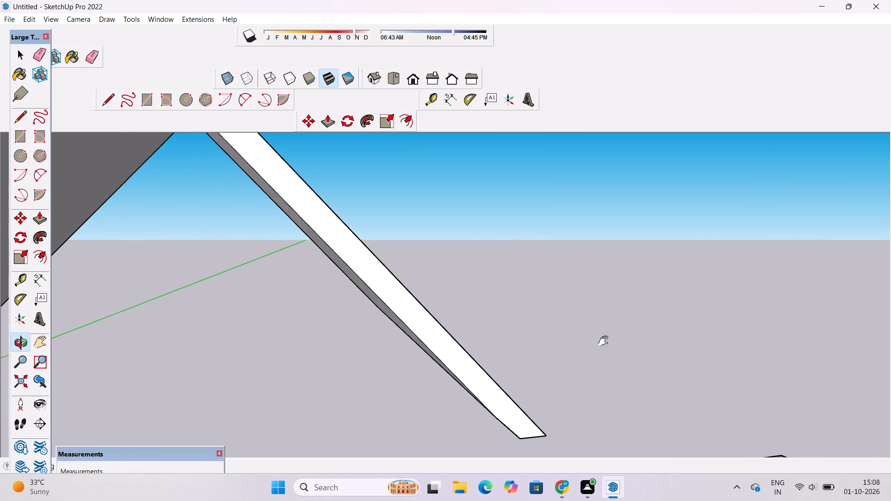
pyautogui.keyDown('shift'); pyautogui.moveTo(605, 341); pyautogui.dragTo(652, 341); pyautogui.keyUp('shift')
pyautogui.scroll(-8, 654, 337)
pyautogui.moveTo(676, 340); pyautogui.dragTo(554, 332)
pyautogui.scroll(6, 354, 322)
pyautogui.moveTo(347, 331); pyautogui.dragTo(390, 332)
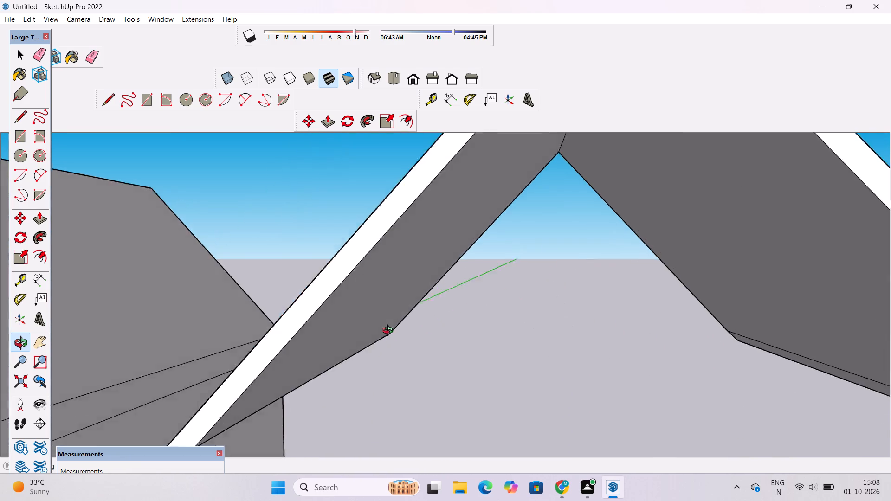
pyautogui.moveTo(390, 332); pyautogui.dragTo(305, 308)
pyautogui.scroll(2, 631, 313)
pyautogui.keyDown('shift'); pyautogui.moveTo(631, 313); pyautogui.dragTo(623, 313); pyautogui.keyUp('shift')
pyautogui.scroll(-3, 497, 310)
pyautogui.keyDown('shift'); pyautogui.moveTo(560, 312); pyautogui.dragTo(411, 299); pyautogui.keyUp('shift')
pyautogui.moveTo(412, 297); pyautogui.dragTo(547, 271)
pyautogui.keyDown('shift'); pyautogui.moveTo(498, 288); pyautogui.dragTo(461, 305); pyautogui.keyUp('shift')
pyautogui.moveTo(442, 310); pyautogui.dragTo(479, 277)
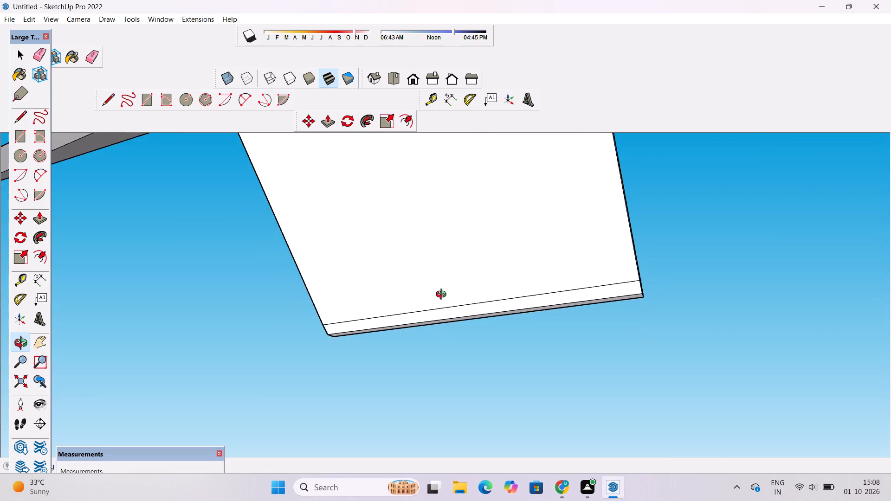
# Erase the crease line running parallel to the eave on the roof slope's underside.
pyautogui.scroll(4, 443, 295)
pyautogui.moveTo(429, 305); pyautogui.dragTo(684, 340)
pyautogui.keyDown('shift'); pyautogui.moveTo(185, 264); pyautogui.dragTo(342, 277); pyautogui.keyUp('shift')
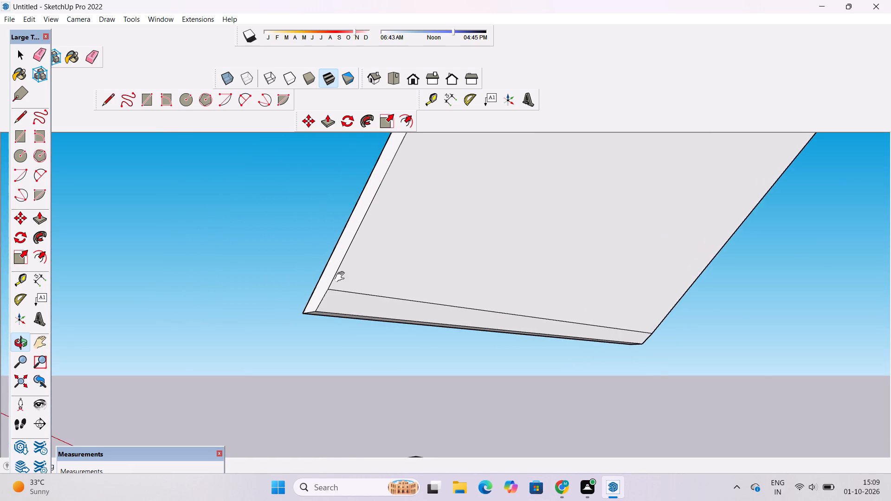
pyautogui.scroll(8, 342, 302)
pyautogui.moveTo(323, 290); pyautogui.dragTo(355, 305)
pyautogui.press('e')
pyautogui.moveTo(381, 281); pyautogui.dragTo(383, 288)
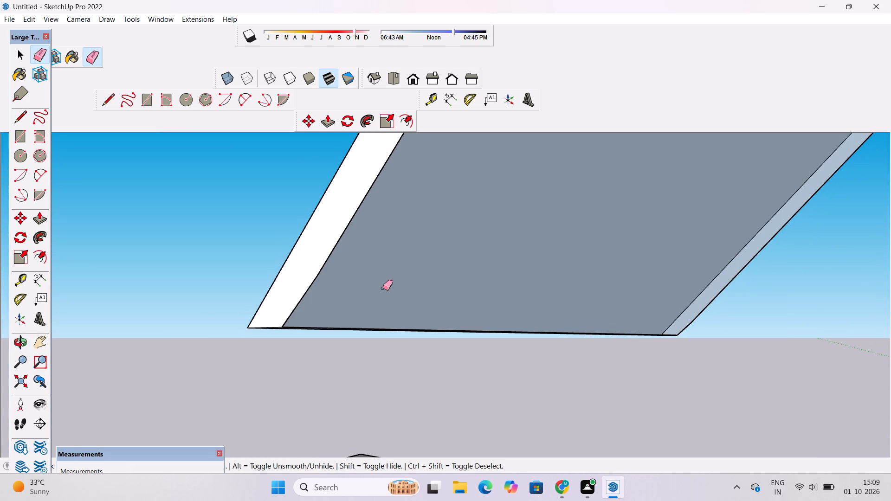
# Examine the roof slope's underside, gable end and inner ridge from several sides.
pyautogui.scroll(-11, 298, 322)
pyautogui.press('space')
pyautogui.press('o')
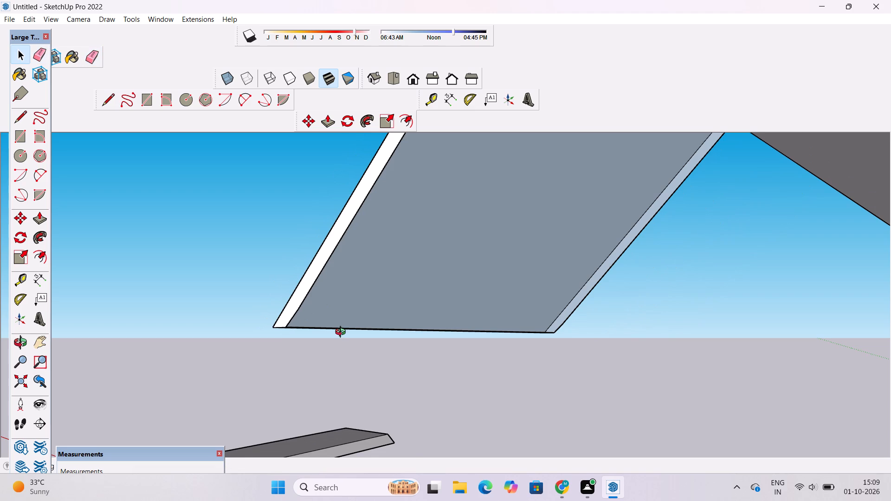
pyautogui.keyDown('shift'); pyautogui.moveTo(362, 315); pyautogui.dragTo(368, 418); pyautogui.keyUp('shift')
pyautogui.moveTo(368, 418); pyautogui.dragTo(401, 383)
pyautogui.moveTo(412, 362); pyautogui.dragTo(378, 428)
pyautogui.keyDown('shift'); pyautogui.scroll(-7, 377, 417); pyautogui.keyUp('shift')
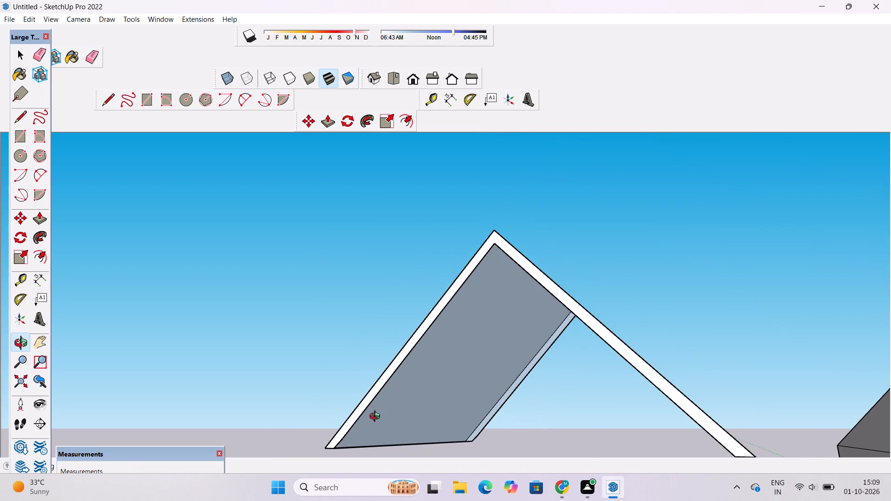
pyautogui.keyDown('shift'); pyautogui.moveTo(414, 411); pyautogui.dragTo(440, 358); pyautogui.keyUp('shift')
pyautogui.scroll(3, 452, 327)
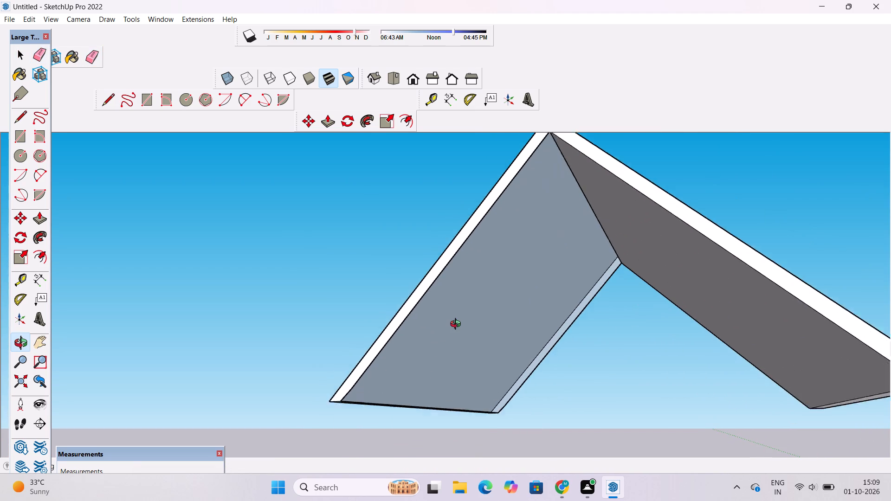
pyautogui.scroll(1, 458, 325)
pyautogui.keyDown('shift'); pyautogui.moveTo(443, 357); pyautogui.dragTo(510, 392); pyautogui.keyUp('shift')
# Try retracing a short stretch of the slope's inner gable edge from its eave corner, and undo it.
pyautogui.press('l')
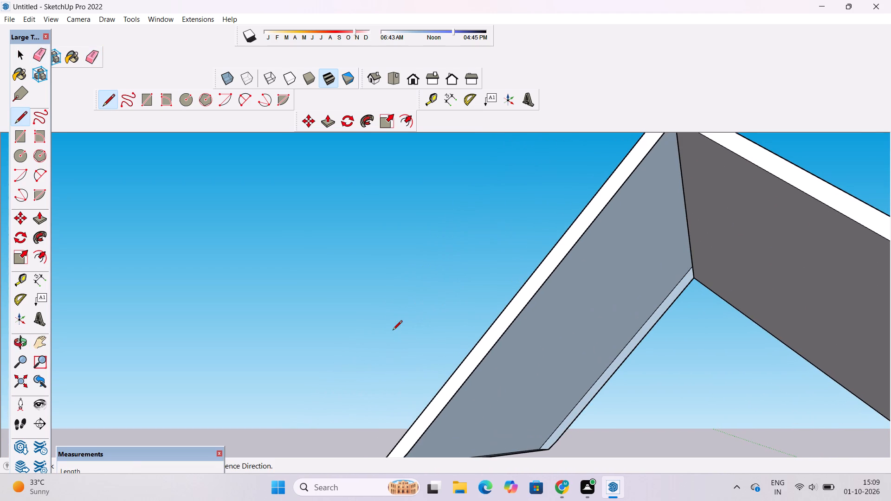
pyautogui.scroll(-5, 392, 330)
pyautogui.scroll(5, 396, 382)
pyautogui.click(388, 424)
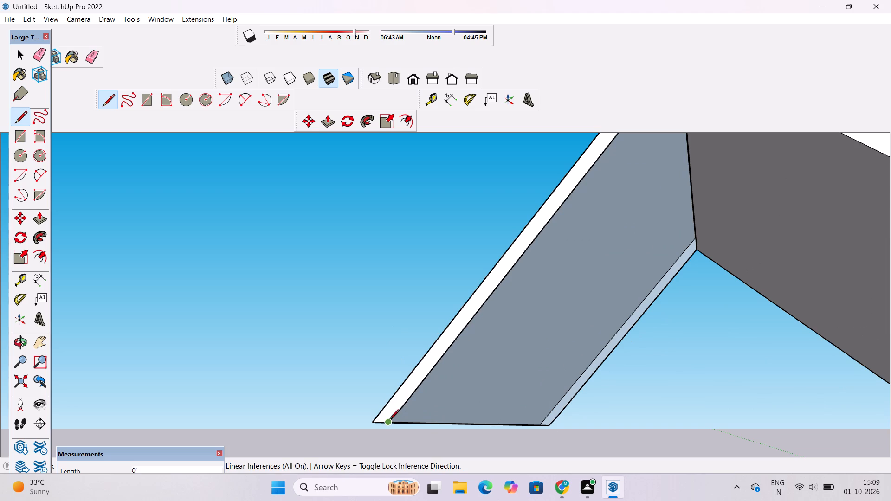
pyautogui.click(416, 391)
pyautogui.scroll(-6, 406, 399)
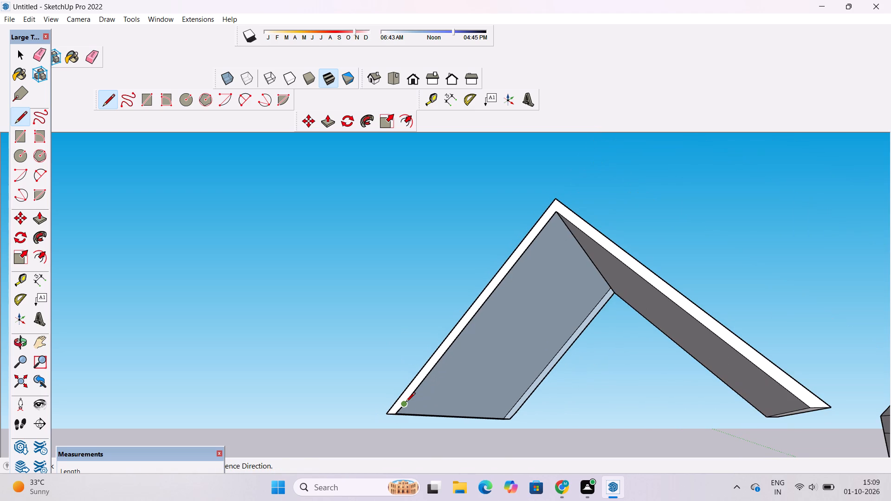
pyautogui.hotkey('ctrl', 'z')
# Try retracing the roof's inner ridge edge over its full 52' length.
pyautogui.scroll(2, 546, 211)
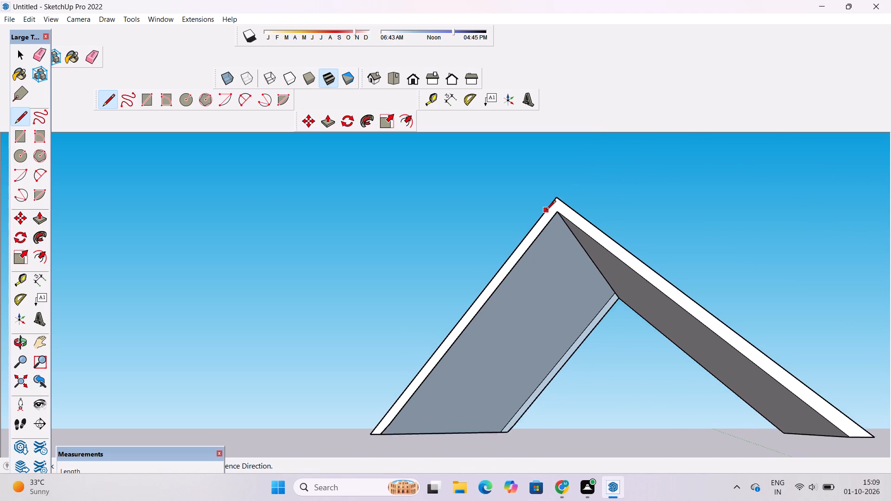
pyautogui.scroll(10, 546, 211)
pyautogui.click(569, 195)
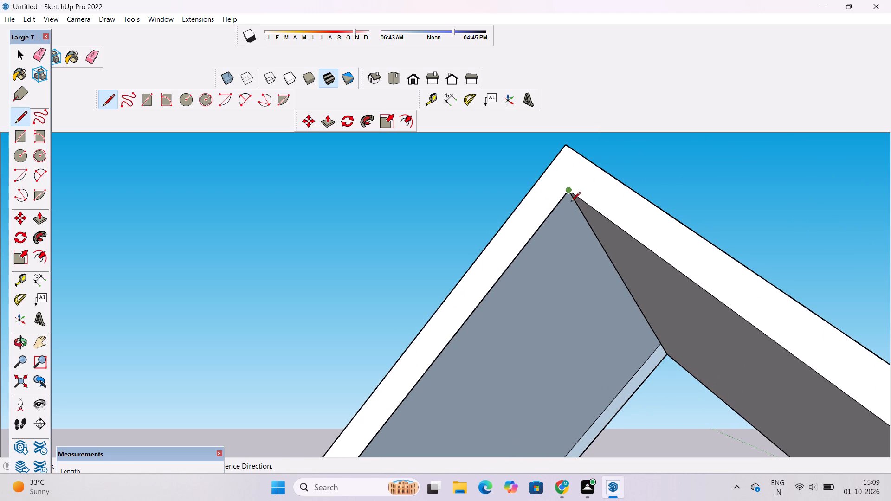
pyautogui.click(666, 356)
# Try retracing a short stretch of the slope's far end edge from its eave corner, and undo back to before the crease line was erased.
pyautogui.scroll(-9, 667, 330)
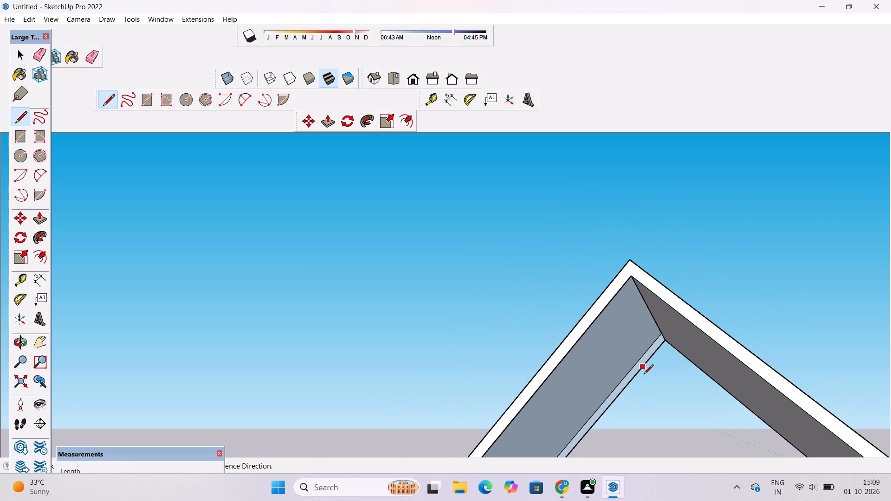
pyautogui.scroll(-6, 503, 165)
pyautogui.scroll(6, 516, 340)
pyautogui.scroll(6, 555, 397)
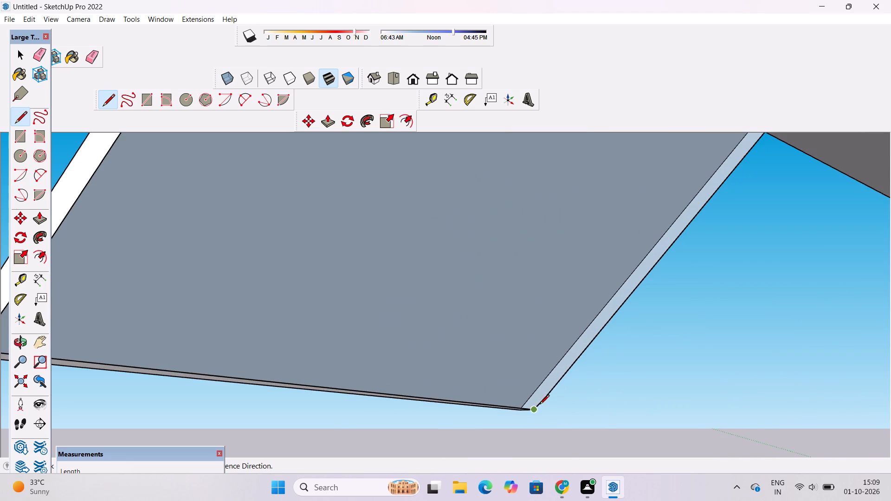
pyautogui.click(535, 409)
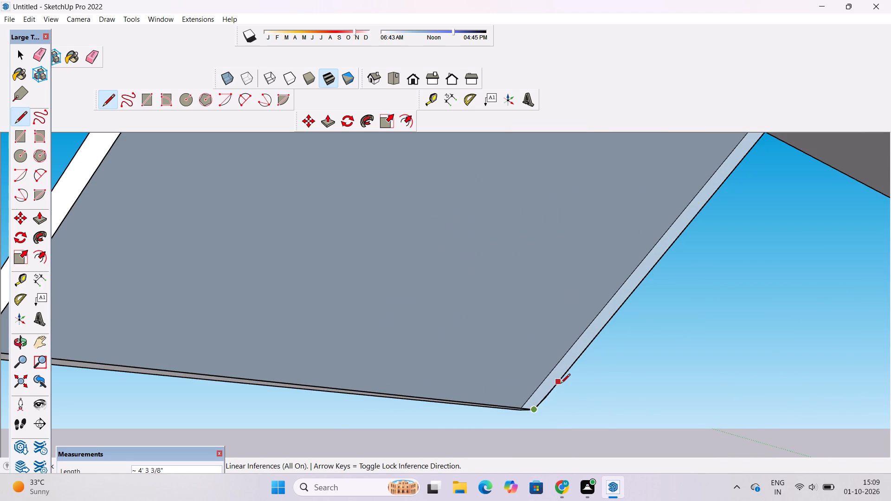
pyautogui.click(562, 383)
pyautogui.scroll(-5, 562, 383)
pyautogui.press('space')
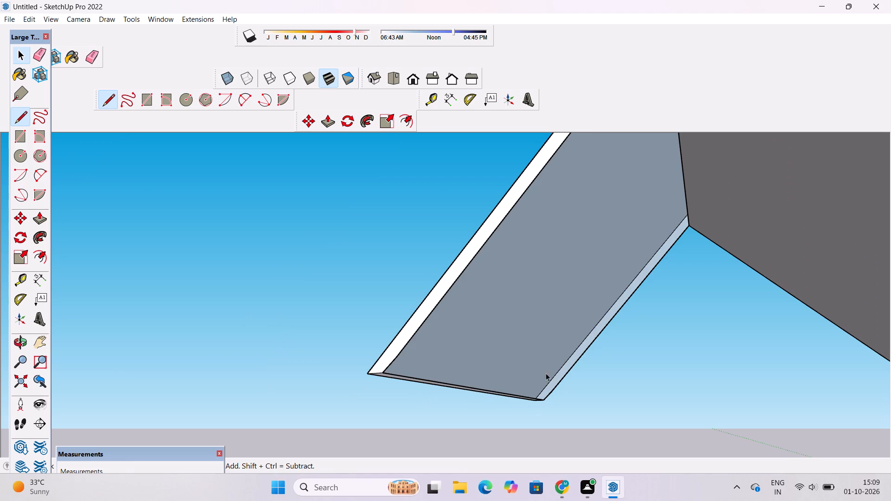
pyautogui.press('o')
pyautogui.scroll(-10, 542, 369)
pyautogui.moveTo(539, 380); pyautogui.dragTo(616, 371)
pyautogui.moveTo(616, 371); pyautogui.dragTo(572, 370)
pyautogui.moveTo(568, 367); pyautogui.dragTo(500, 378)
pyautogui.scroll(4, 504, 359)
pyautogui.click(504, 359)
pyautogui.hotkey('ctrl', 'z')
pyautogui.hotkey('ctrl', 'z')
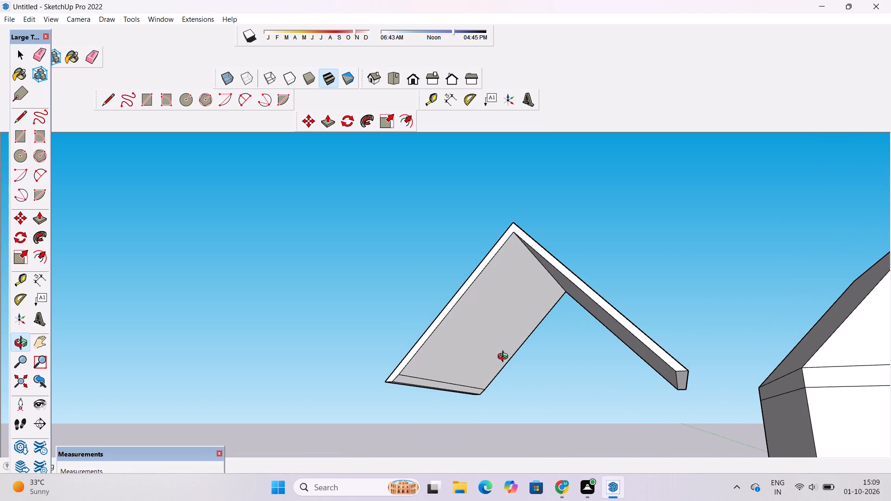
# Examine the roof's underside and eave crease lines from the front and from below.
pyautogui.scroll(-4, 581, 357)
pyautogui.moveTo(562, 355); pyautogui.dragTo(699, 345)
pyautogui.scroll(-6, 648, 350)
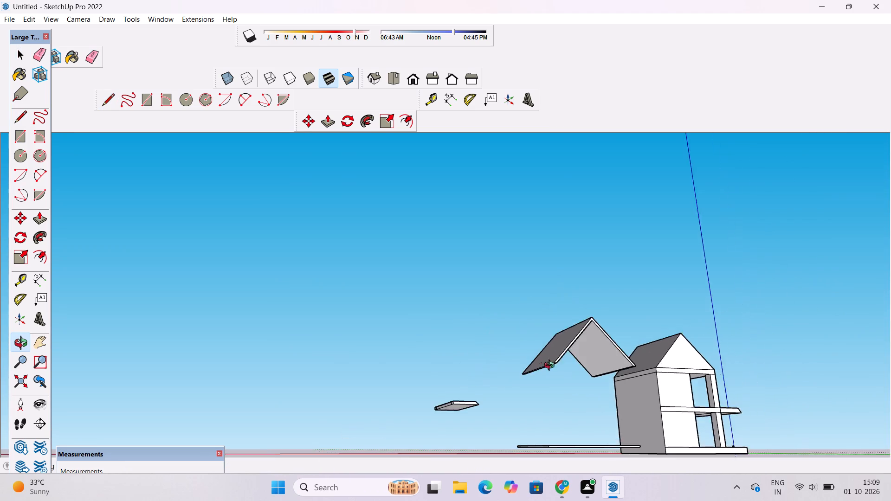
pyautogui.moveTo(546, 367); pyautogui.dragTo(780, 325)
pyautogui.scroll(3, 522, 367)
pyautogui.moveTo(324, 395); pyautogui.dragTo(337, 386)
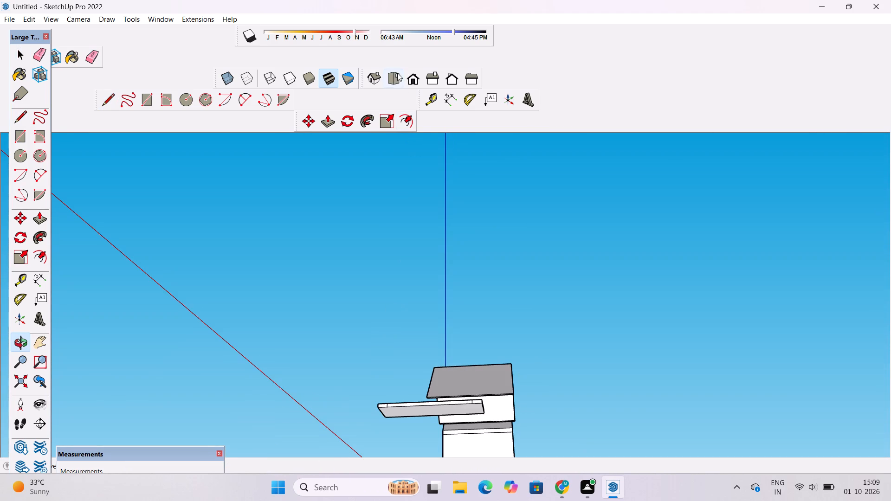
pyautogui.click(414, 83)
pyautogui.scroll(4, 420, 276)
pyautogui.keyDown('shift'); pyautogui.moveTo(427, 257); pyautogui.dragTo(410, 307); pyautogui.keyUp('shift')
pyautogui.scroll(3, 410, 335)
pyautogui.keyDown('shift'); pyautogui.moveTo(461, 307); pyautogui.dragTo(413, 344); pyautogui.keyUp('shift')
pyautogui.scroll(3, 407, 349)
pyautogui.moveTo(372, 353); pyautogui.dragTo(478, 324)
pyautogui.scroll(4, 492, 344)
pyautogui.keyDown('shift'); pyautogui.moveTo(492, 344); pyautogui.dragTo(433, 305); pyautogui.keyUp('shift')
pyautogui.moveTo(378, 306); pyautogui.dragTo(445, 287)
pyautogui.moveTo(453, 324); pyautogui.dragTo(444, 286)
pyautogui.moveTo(404, 293); pyautogui.dragTo(434, 280)
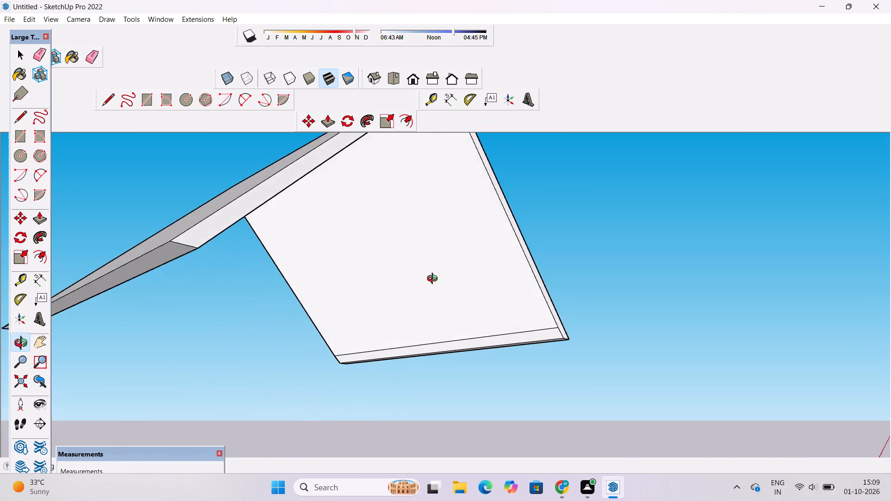
pyautogui.moveTo(434, 280); pyautogui.dragTo(436, 279)
pyautogui.moveTo(422, 314); pyautogui.dragTo(437, 302)
pyautogui.moveTo(433, 325); pyautogui.dragTo(413, 345)
# Place a guide line 3' in from the eave edge on the underside of the creased roof slope.
pyautogui.press('t')
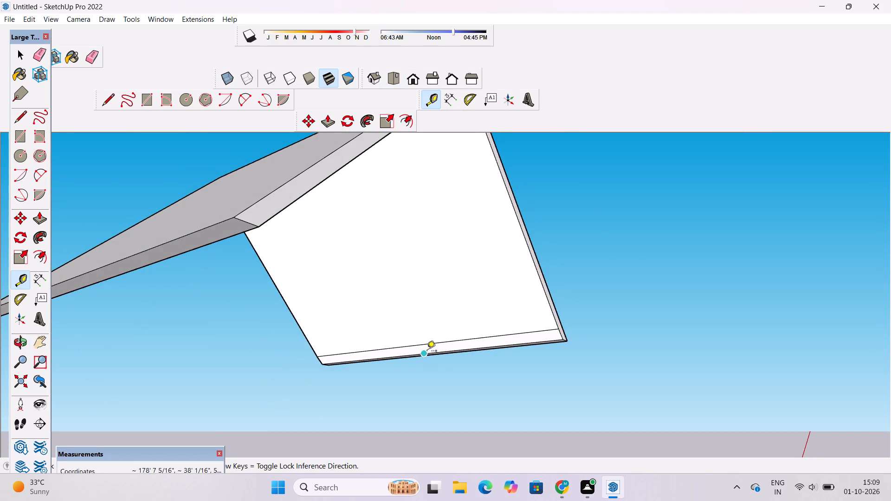
pyautogui.scroll(4, 427, 352)
pyautogui.click(423, 356)
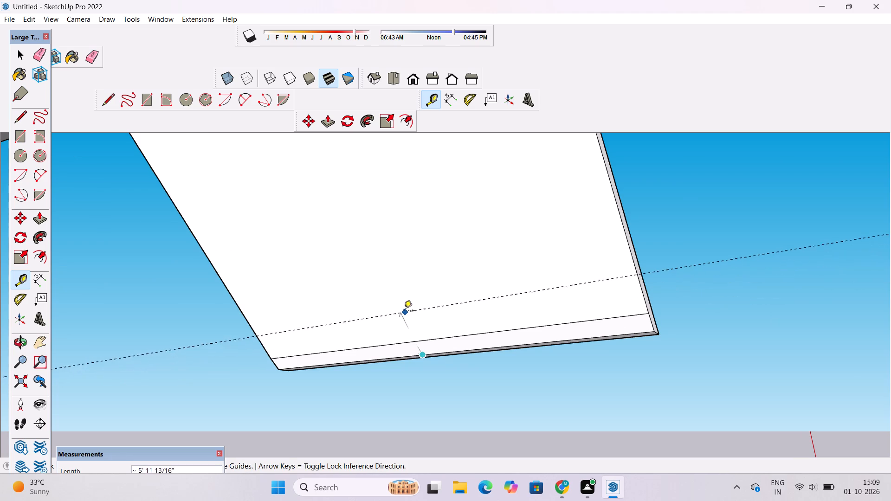
pyautogui.press('space')
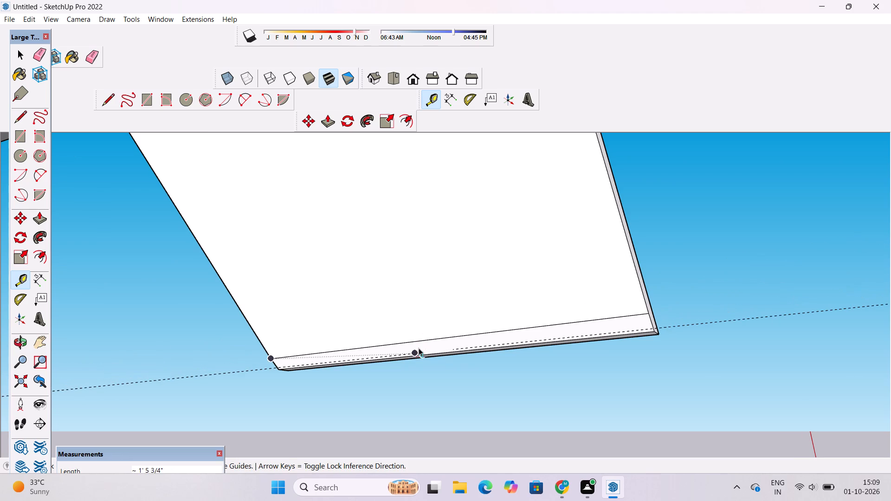
pyautogui.press('t')
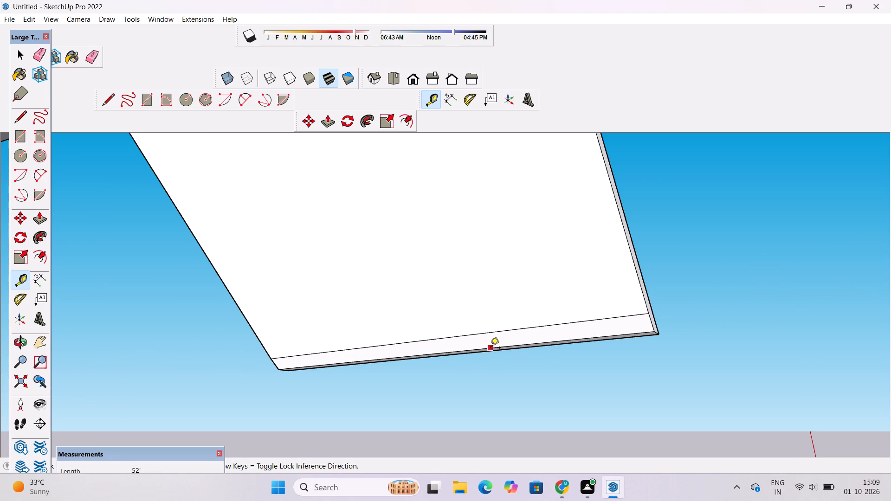
pyautogui.click(491, 348)
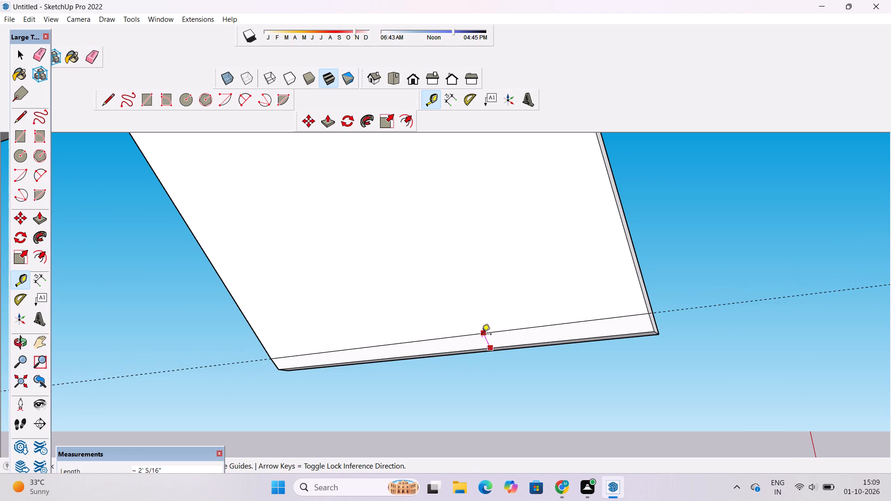
pyautogui.write("3'")
pyautogui.press('Return')
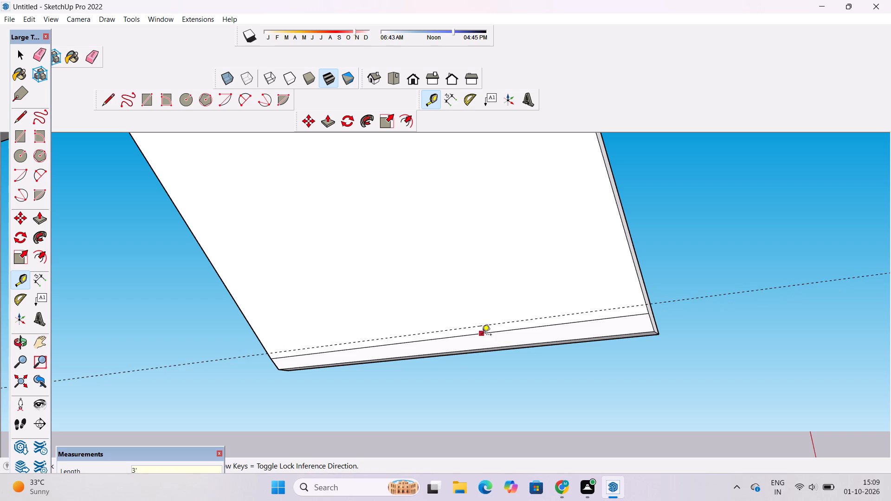
# Examine the underside and eave edge of the opposite roof slope beside the house.
pyautogui.press('o')
pyautogui.moveTo(763, 343); pyautogui.dragTo(480, 386)
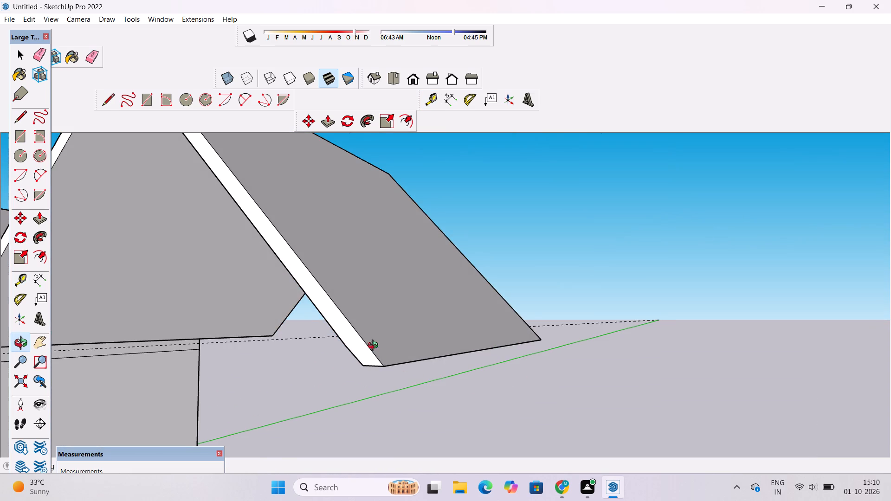
pyautogui.keyDown('shift'); pyautogui.moveTo(375, 347); pyautogui.dragTo(549, 384); pyautogui.keyUp('shift')
pyautogui.moveTo(526, 391); pyautogui.dragTo(504, 384)
pyautogui.keyDown('shift'); pyautogui.moveTo(455, 365); pyautogui.dragTo(560, 378); pyautogui.keyUp('shift')
pyautogui.scroll(-2, 371, 375)
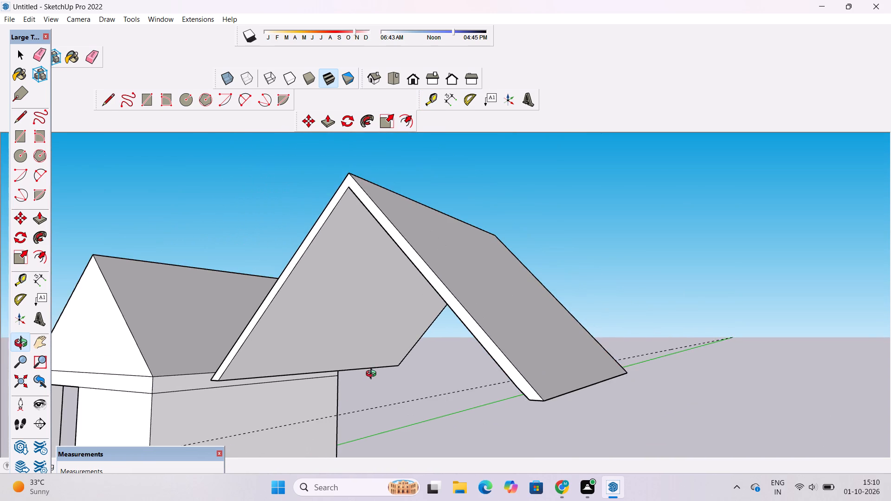
pyautogui.scroll(3, 373, 375)
pyautogui.moveTo(373, 376); pyautogui.dragTo(332, 375)
pyautogui.keyDown('shift'); pyautogui.moveTo(328, 367); pyautogui.dragTo(426, 378); pyautogui.keyUp('shift')
pyautogui.scroll(3, 426, 378)
pyautogui.moveTo(438, 380); pyautogui.dragTo(401, 379)
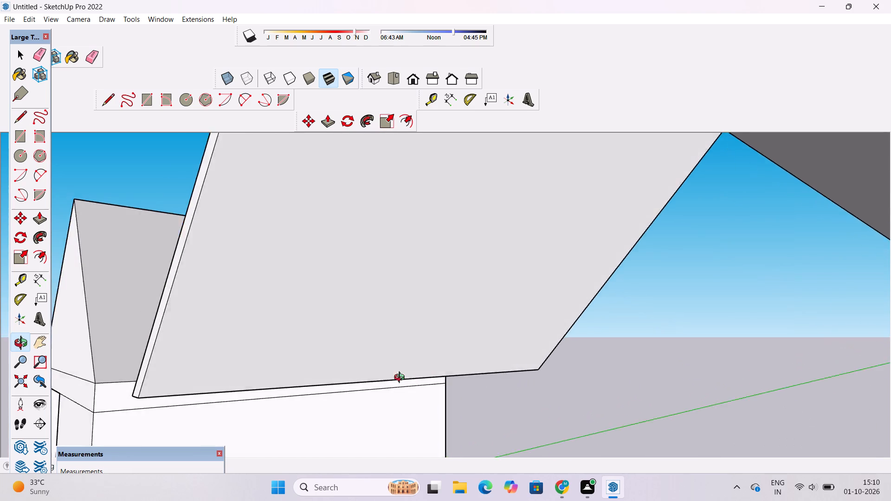
pyautogui.moveTo(401, 379); pyautogui.dragTo(367, 366)
pyautogui.scroll(-5, 368, 362)
pyautogui.keyDown('shift'); pyautogui.moveTo(383, 360); pyautogui.dragTo(584, 352); pyautogui.keyUp('shift')
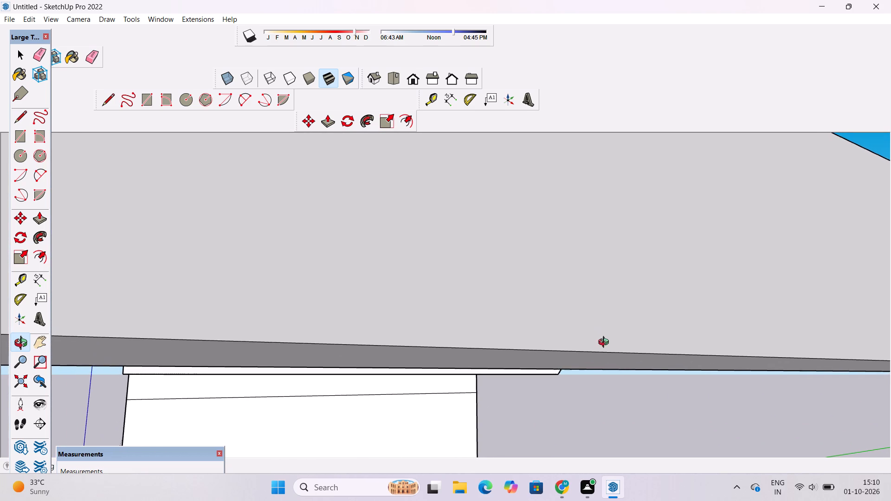
pyautogui.scroll(-20, 606, 343)
pyautogui.scroll(-13, 606, 343)
pyautogui.moveTo(465, 345); pyautogui.dragTo(556, 370)
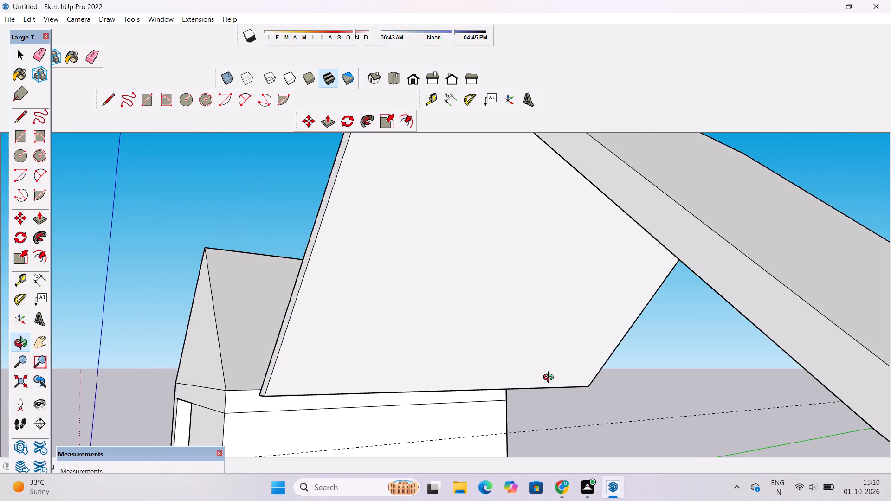
pyautogui.moveTo(544, 379); pyautogui.dragTo(583, 367)
pyautogui.moveTo(582, 368); pyautogui.dragTo(582, 389)
pyautogui.moveTo(582, 389); pyautogui.dragTo(569, 361)
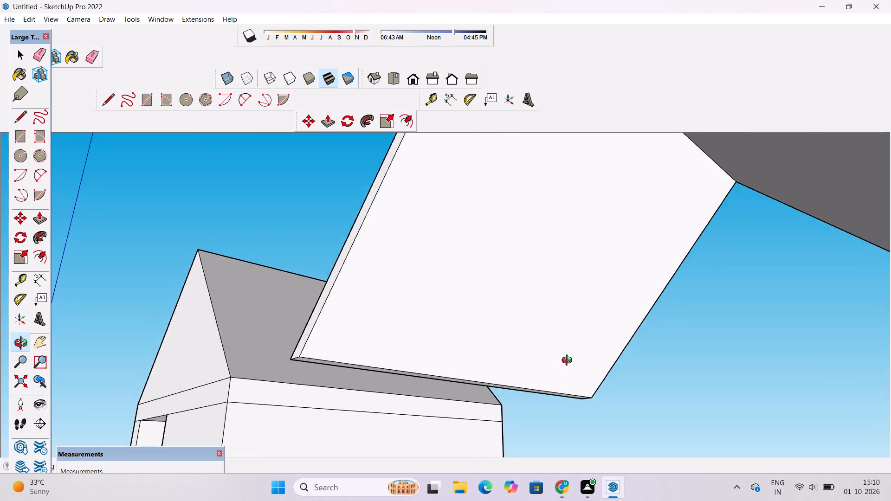
pyautogui.moveTo(569, 361); pyautogui.dragTo(568, 360)
# Place a guide line 3' in from the eave edge on the opposite slope's underside.
pyautogui.scroll(2, 553, 361)
pyautogui.press('t')
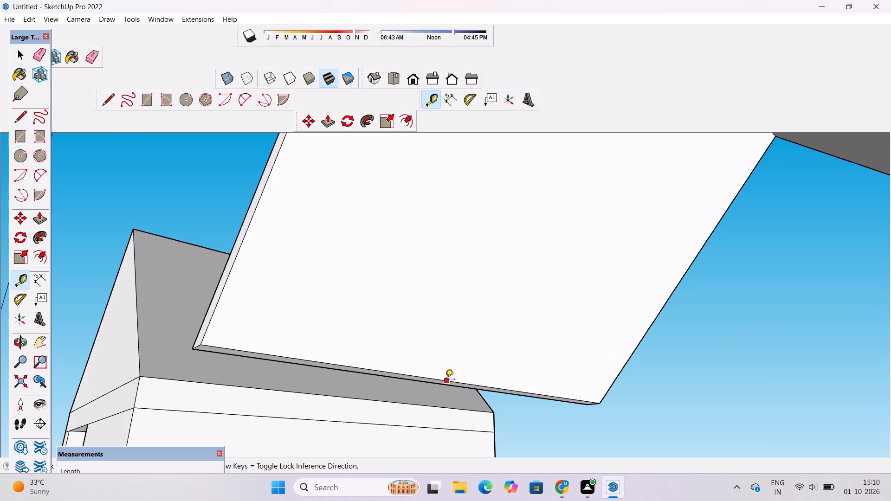
pyautogui.click(461, 381)
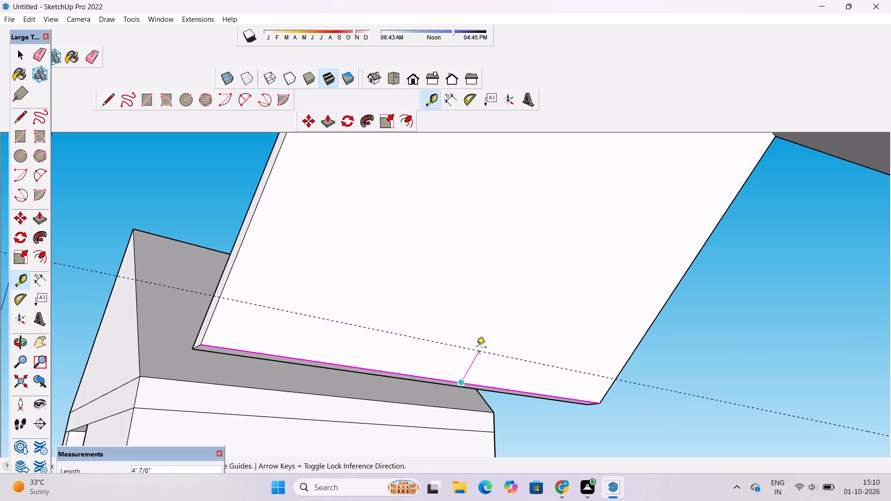
pyautogui.write("3'")
pyautogui.press('Return')
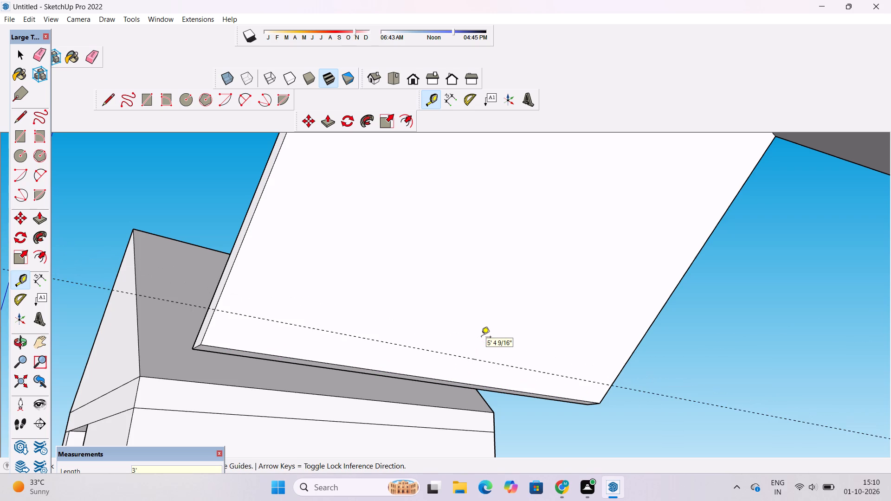
# Draw a 52' line along the 3' guide across the slope's underside, from one end edge to the other.
pyautogui.press('l')
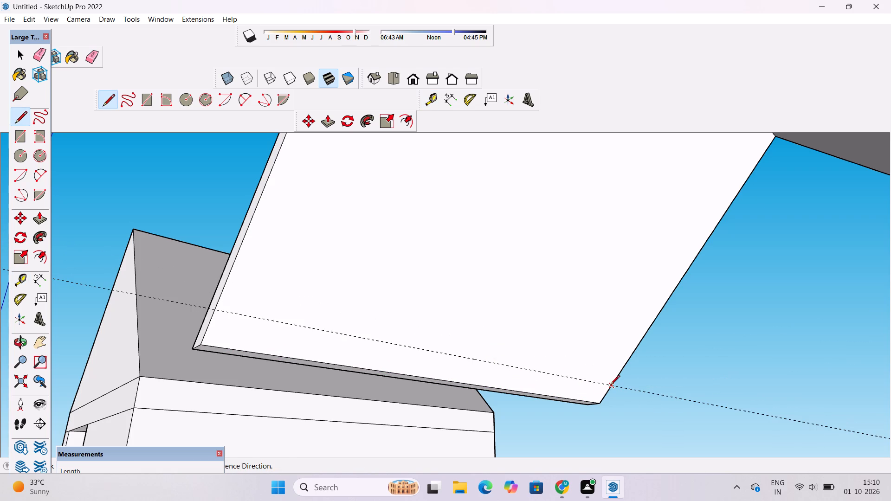
pyautogui.click(611, 385)
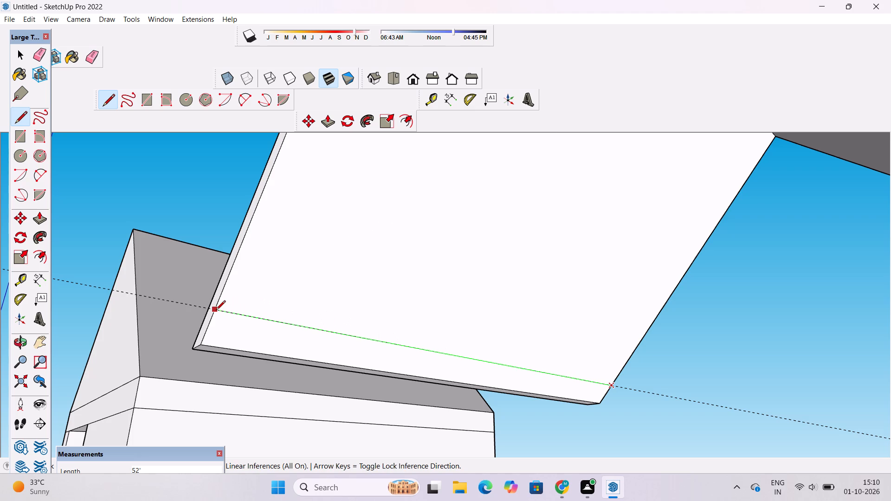
pyautogui.click(216, 311)
pyautogui.press('e')
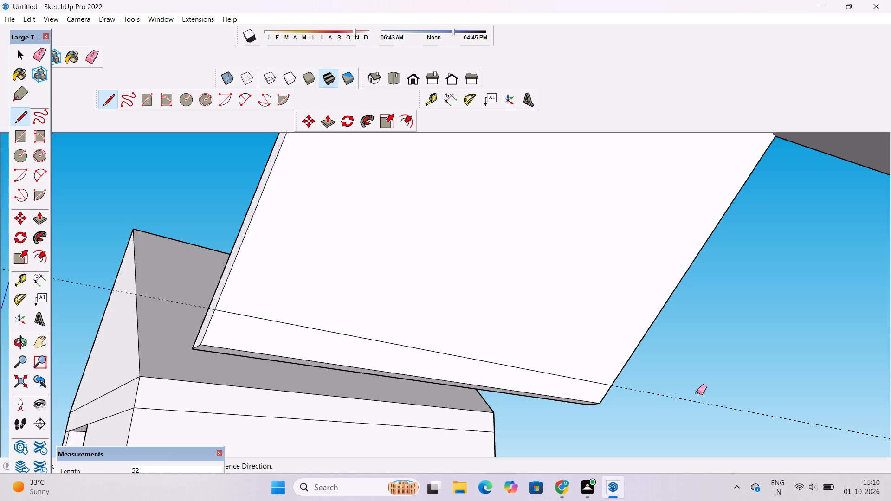
# Erase the 3' guide line from the underside of the opposite roof slope.
pyautogui.moveTo(720, 379); pyautogui.dragTo(710, 410)
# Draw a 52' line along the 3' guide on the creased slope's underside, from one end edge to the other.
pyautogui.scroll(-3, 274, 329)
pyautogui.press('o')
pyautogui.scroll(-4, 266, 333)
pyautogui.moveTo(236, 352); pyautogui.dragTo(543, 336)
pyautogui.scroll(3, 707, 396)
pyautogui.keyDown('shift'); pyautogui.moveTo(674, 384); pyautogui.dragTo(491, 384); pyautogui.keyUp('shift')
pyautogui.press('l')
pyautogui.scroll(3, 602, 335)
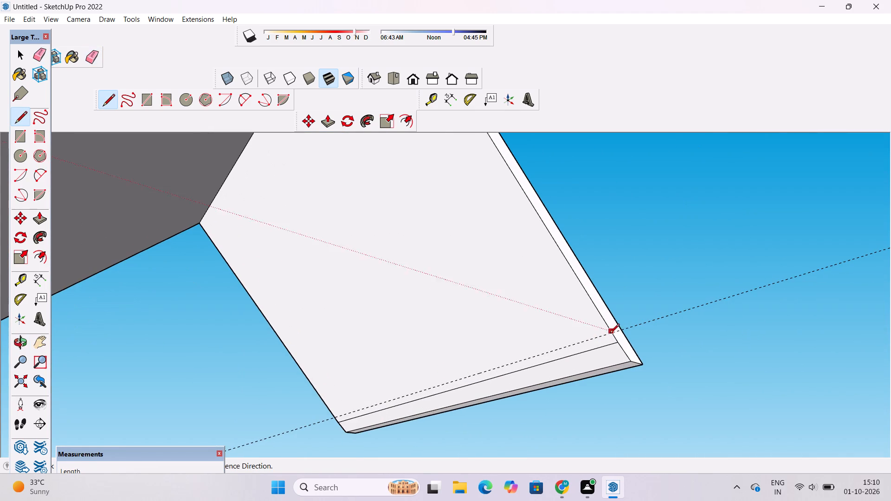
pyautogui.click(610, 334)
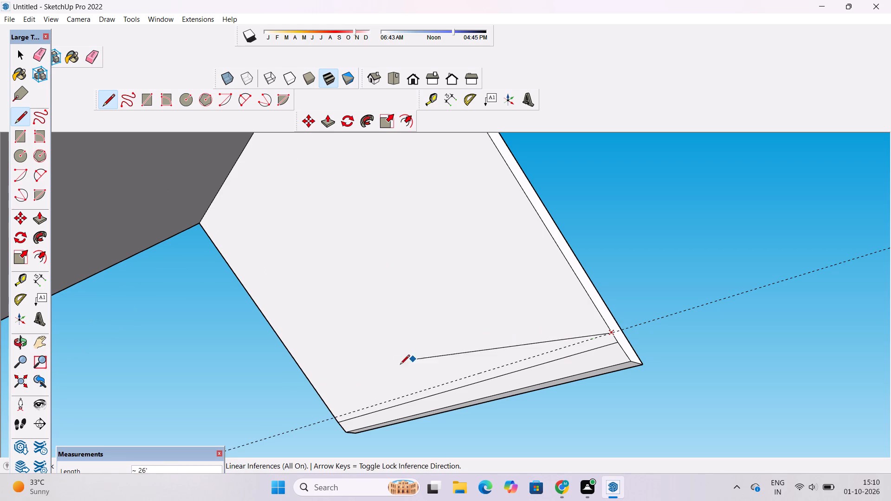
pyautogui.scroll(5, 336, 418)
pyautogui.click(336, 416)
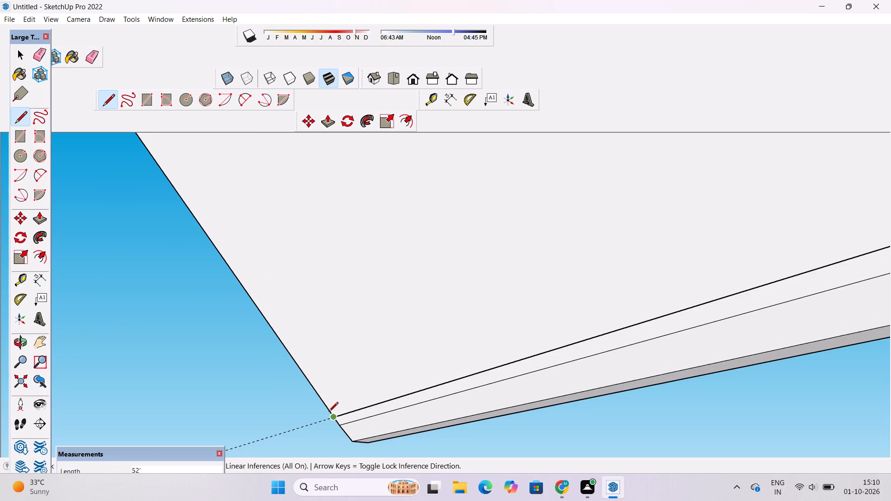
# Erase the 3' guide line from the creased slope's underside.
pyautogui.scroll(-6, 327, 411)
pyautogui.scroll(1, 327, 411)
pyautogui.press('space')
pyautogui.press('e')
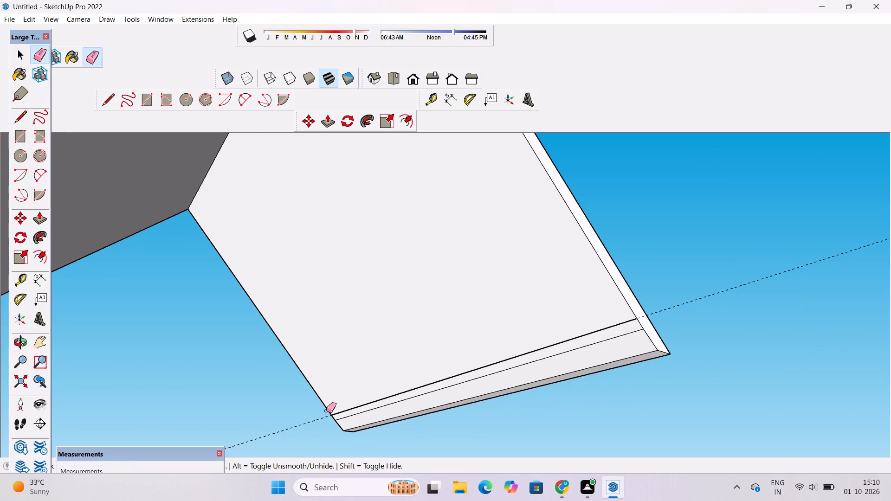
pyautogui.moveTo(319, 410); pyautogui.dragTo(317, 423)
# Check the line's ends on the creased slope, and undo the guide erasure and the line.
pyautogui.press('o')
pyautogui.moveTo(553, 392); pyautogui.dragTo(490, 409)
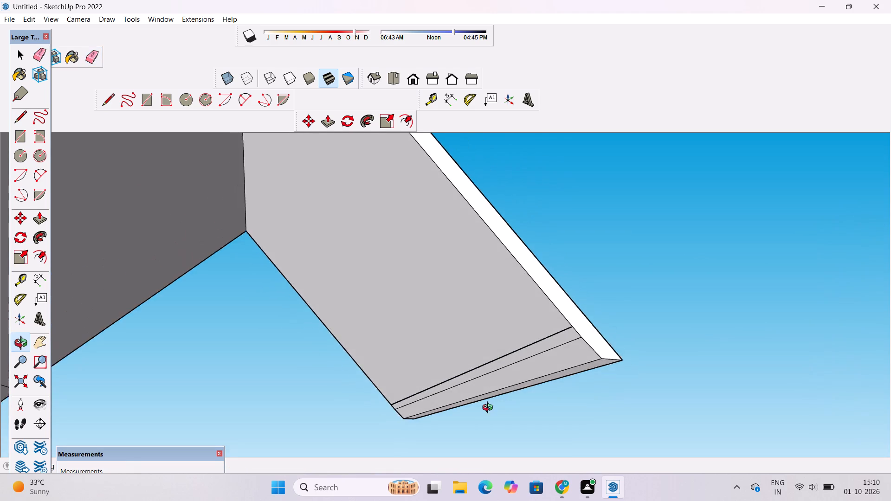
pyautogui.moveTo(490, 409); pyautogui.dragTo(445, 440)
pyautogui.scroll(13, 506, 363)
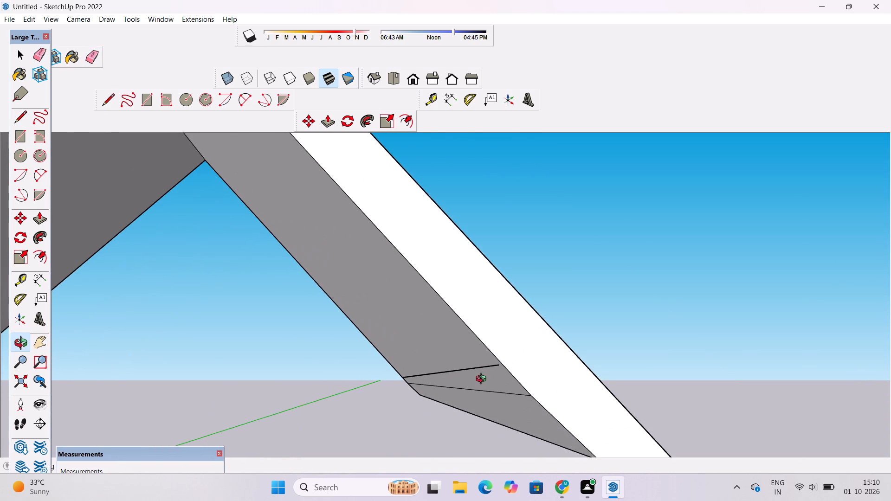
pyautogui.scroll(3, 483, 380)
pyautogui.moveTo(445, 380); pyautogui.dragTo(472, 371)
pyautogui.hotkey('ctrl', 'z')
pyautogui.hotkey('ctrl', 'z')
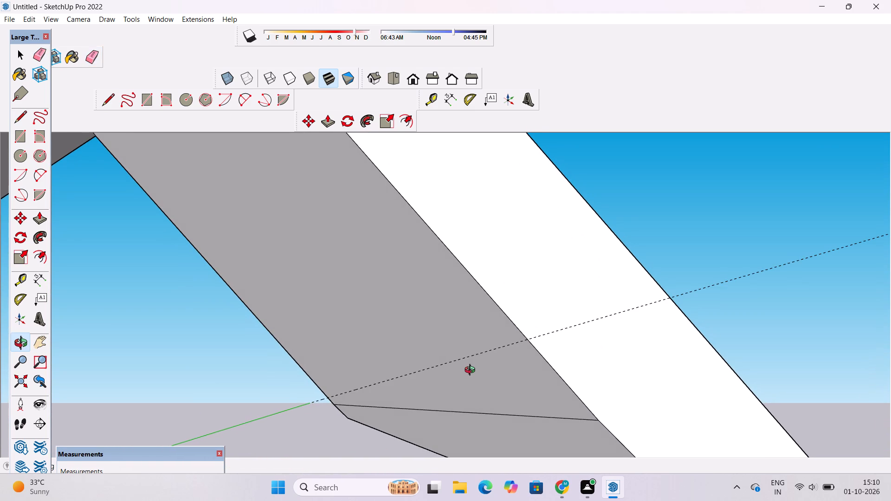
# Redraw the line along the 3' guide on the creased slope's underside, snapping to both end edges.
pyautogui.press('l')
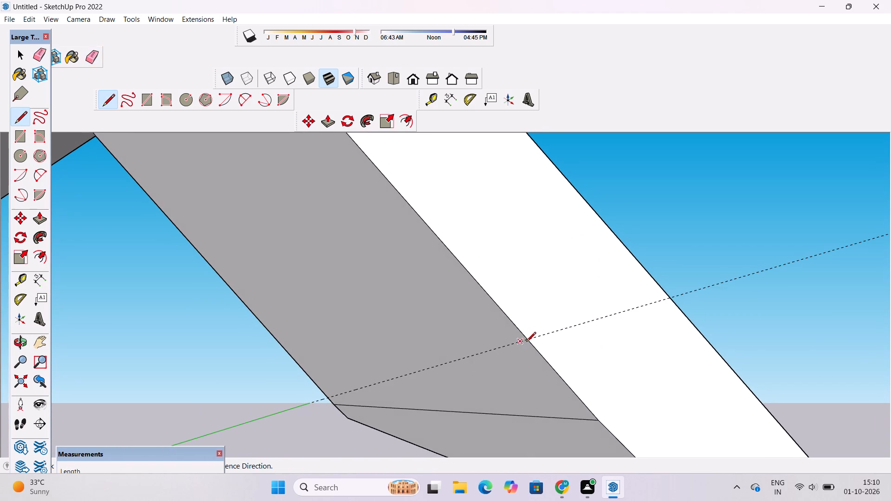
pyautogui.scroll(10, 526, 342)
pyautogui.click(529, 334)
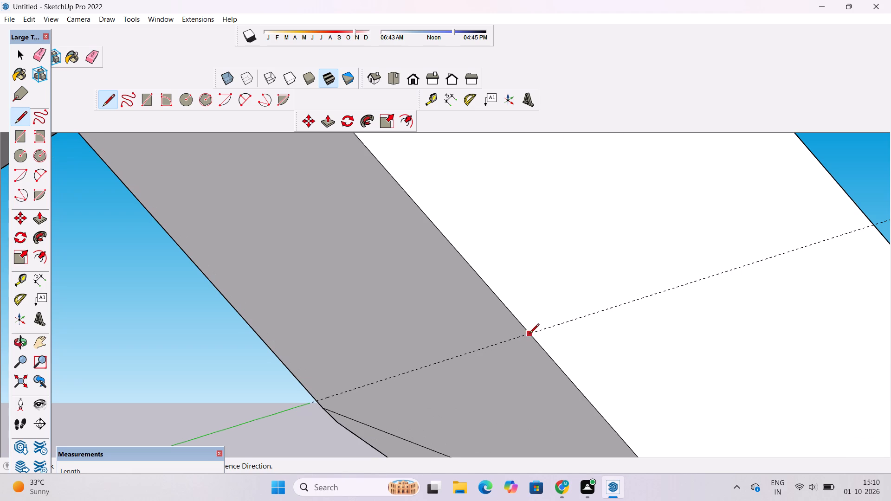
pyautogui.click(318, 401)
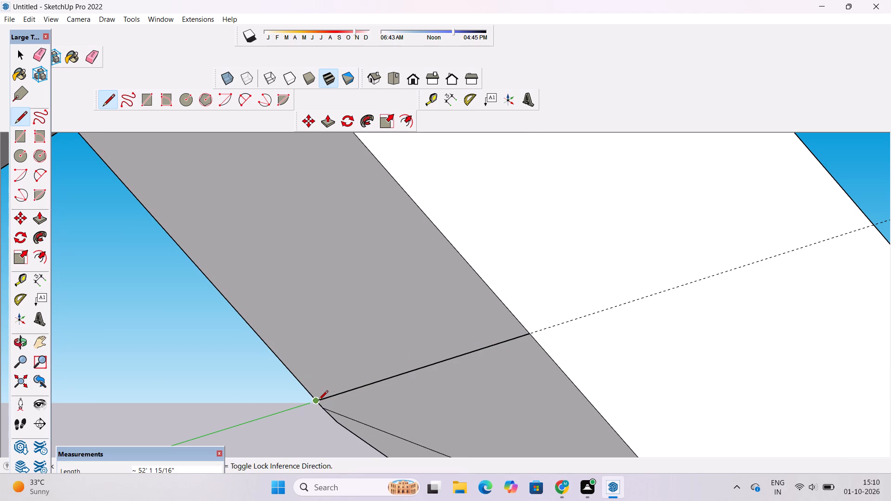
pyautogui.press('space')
# Erase the remaining 3' guide line beside the creased slope's underside.
pyautogui.scroll(13, 542, 344)
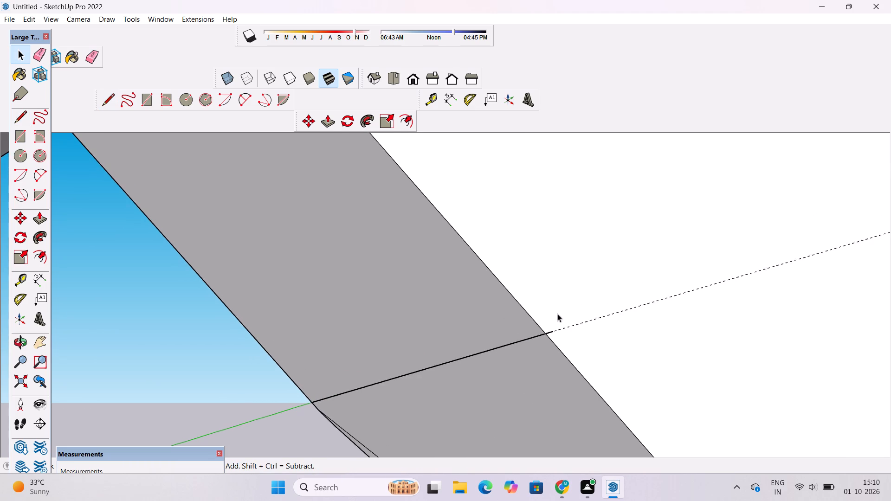
pyautogui.scroll(4, 557, 314)
pyautogui.scroll(7, 561, 381)
pyautogui.scroll(-9, 554, 377)
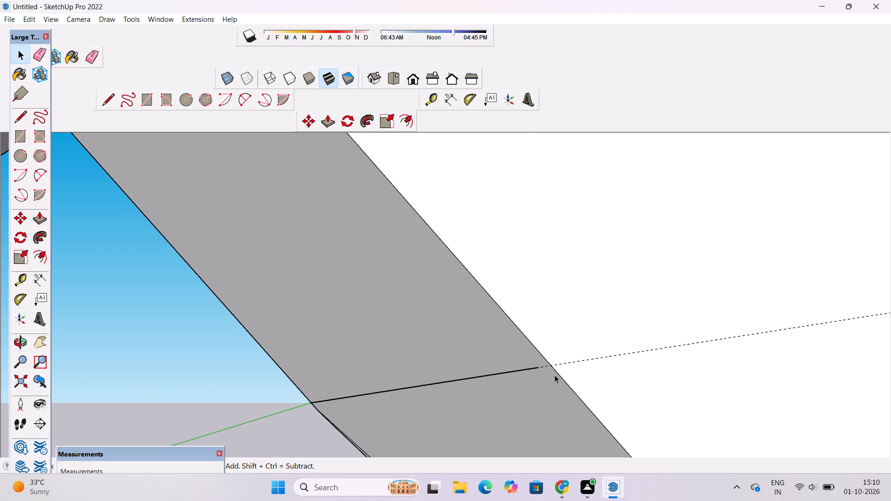
pyautogui.scroll(6, 555, 375)
pyautogui.press('o')
pyautogui.scroll(-6, 556, 363)
pyautogui.moveTo(624, 355); pyautogui.dragTo(573, 360)
pyautogui.scroll(-7, 555, 353)
pyautogui.moveTo(647, 331); pyautogui.dragTo(554, 369)
pyautogui.scroll(-3, 554, 369)
pyautogui.moveTo(547, 369); pyautogui.dragTo(603, 359)
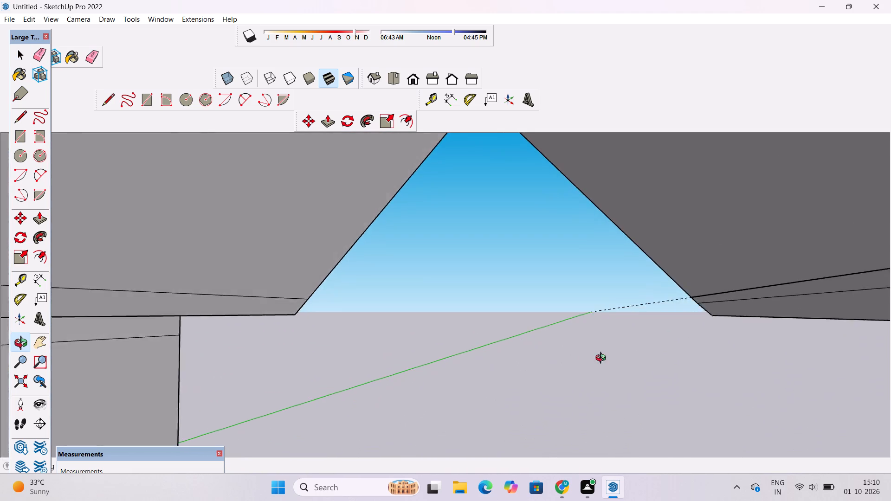
pyautogui.moveTo(603, 359); pyautogui.dragTo(615, 354)
pyautogui.scroll(-5, 611, 347)
pyautogui.keyDown('shift'); pyautogui.moveTo(611, 347); pyautogui.dragTo(523, 340); pyautogui.keyUp('shift')
pyautogui.moveTo(517, 339); pyautogui.dragTo(558, 339)
pyautogui.scroll(4, 558, 339)
pyautogui.press('e')
pyautogui.moveTo(504, 300); pyautogui.dragTo(505, 309)
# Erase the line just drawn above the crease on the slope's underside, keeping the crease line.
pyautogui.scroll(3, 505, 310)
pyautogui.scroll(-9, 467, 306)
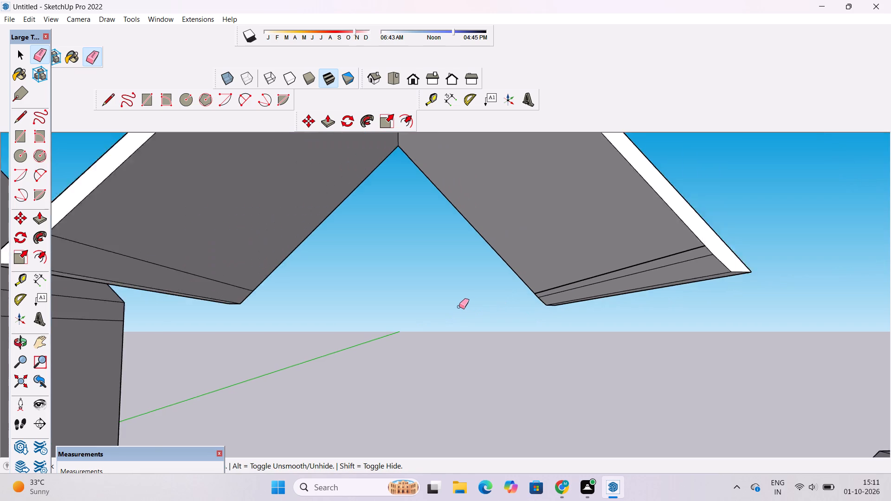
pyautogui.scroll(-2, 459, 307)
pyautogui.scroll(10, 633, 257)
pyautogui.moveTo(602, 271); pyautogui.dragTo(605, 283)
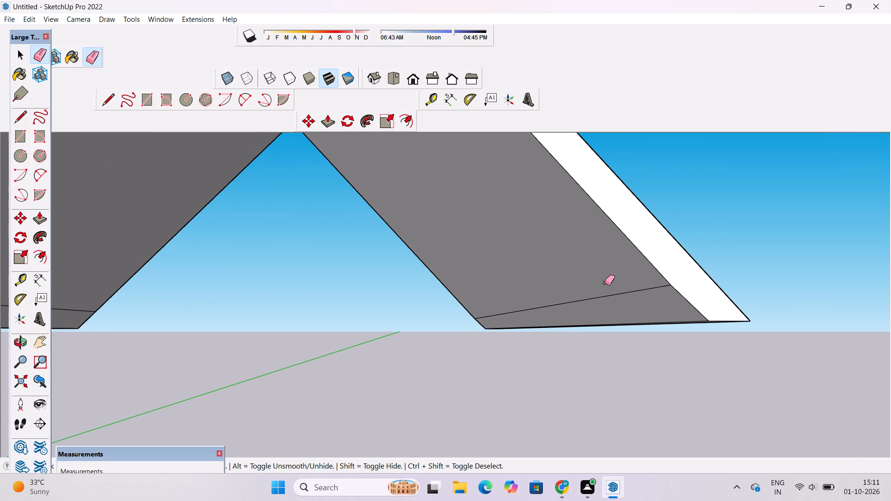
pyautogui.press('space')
# Measure from the eave edge to the crease line on the slope's underside.
pyautogui.write('o')
pyautogui.moveTo(518, 309); pyautogui.dragTo(559, 317)
pyautogui.moveTo(513, 312); pyautogui.dragTo(584, 309)
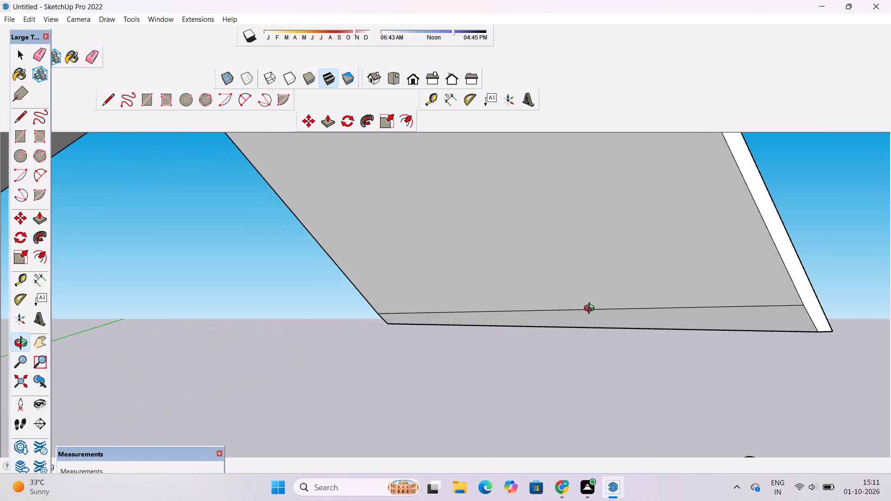
pyautogui.moveTo(591, 309); pyautogui.dragTo(555, 348)
pyautogui.moveTo(510, 327); pyautogui.dragTo(548, 274)
pyautogui.moveTo(548, 282); pyautogui.dragTo(525, 341)
pyautogui.moveTo(401, 308); pyautogui.dragTo(495, 263)
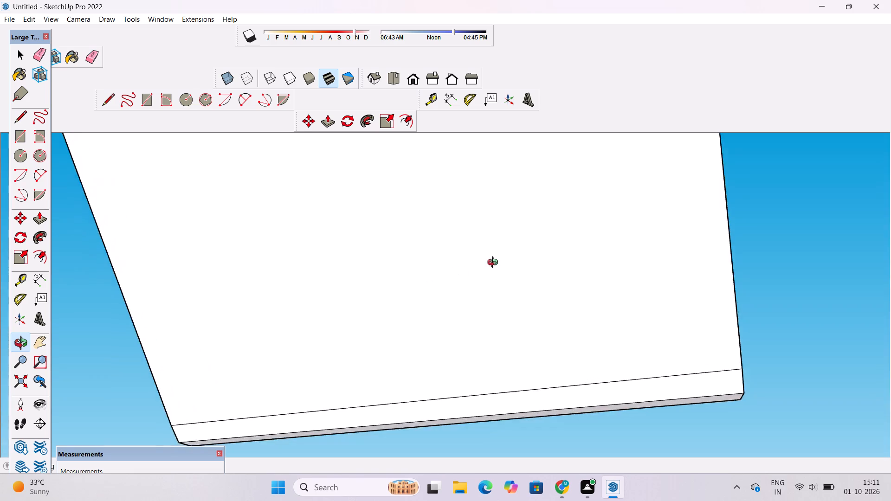
pyautogui.moveTo(495, 263); pyautogui.dragTo(516, 255)
pyautogui.moveTo(489, 306); pyautogui.dragTo(489, 288)
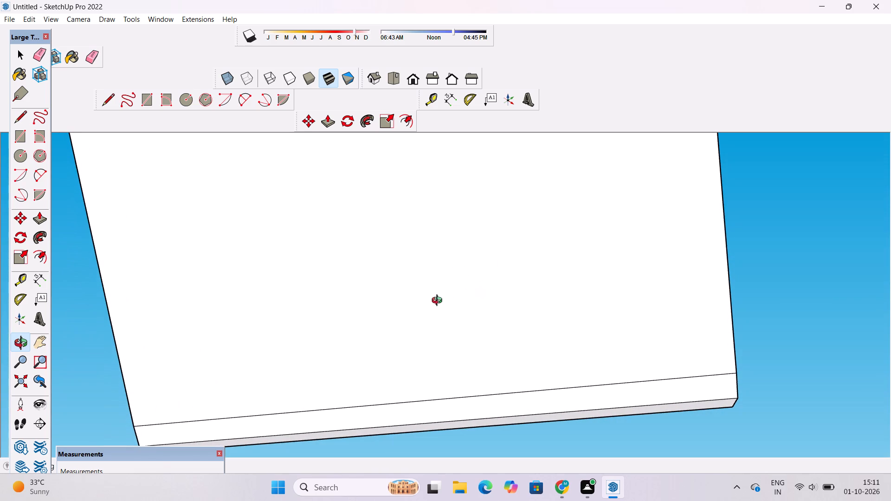
pyautogui.press('t')
pyautogui.click(458, 423)
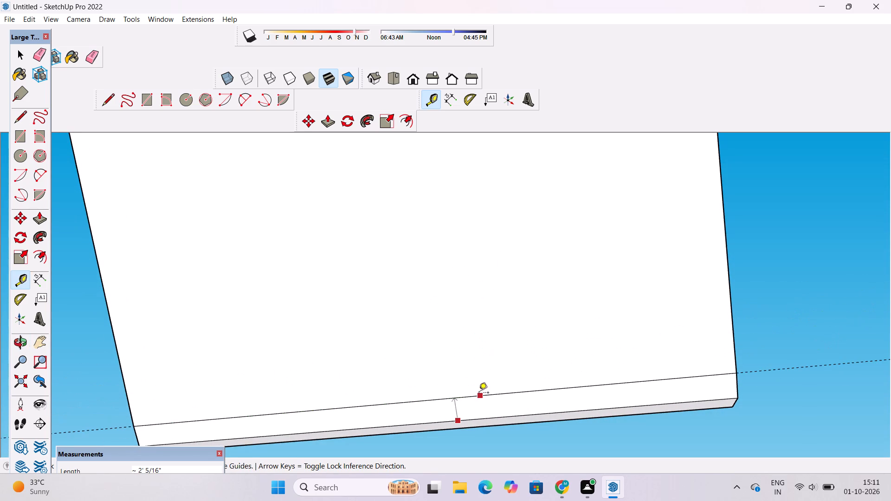
pyautogui.press('o')
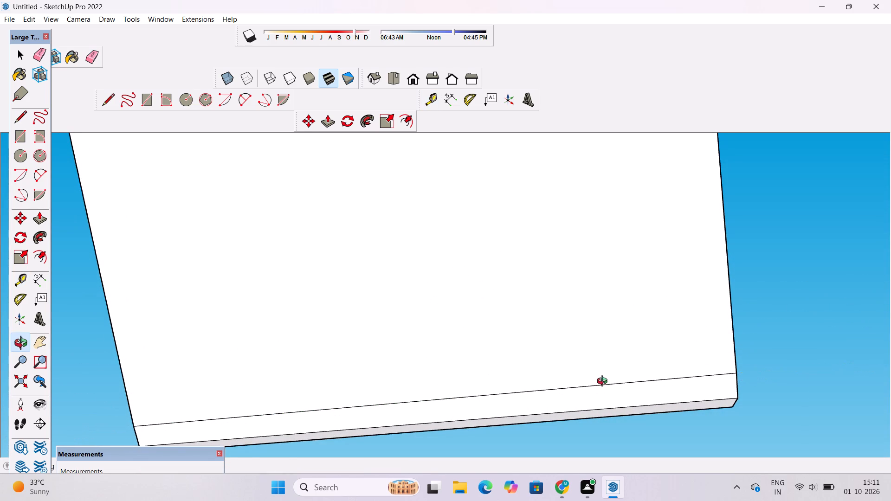
# Measure the eave strip again from a lower view, from the slope's bottom edge up to the crease line.
pyautogui.moveTo(604, 382); pyautogui.dragTo(446, 456)
pyautogui.scroll(-4, 434, 398)
pyautogui.moveTo(469, 379); pyautogui.dragTo(444, 407)
pyautogui.keyDown('shift'); pyautogui.moveTo(444, 407); pyautogui.dragTo(441, 401); pyautogui.keyUp('shift')
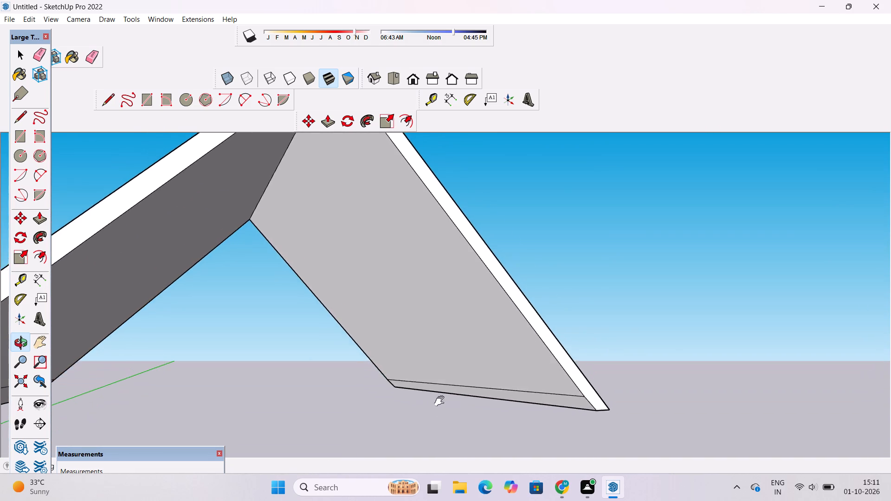
pyautogui.keyDown('shift'); pyautogui.moveTo(441, 401); pyautogui.dragTo(441, 371); pyautogui.keyUp('shift')
pyautogui.scroll(3, 465, 353)
pyautogui.moveTo(467, 354); pyautogui.dragTo(459, 365)
pyautogui.scroll(2, 458, 366)
pyautogui.press('t')
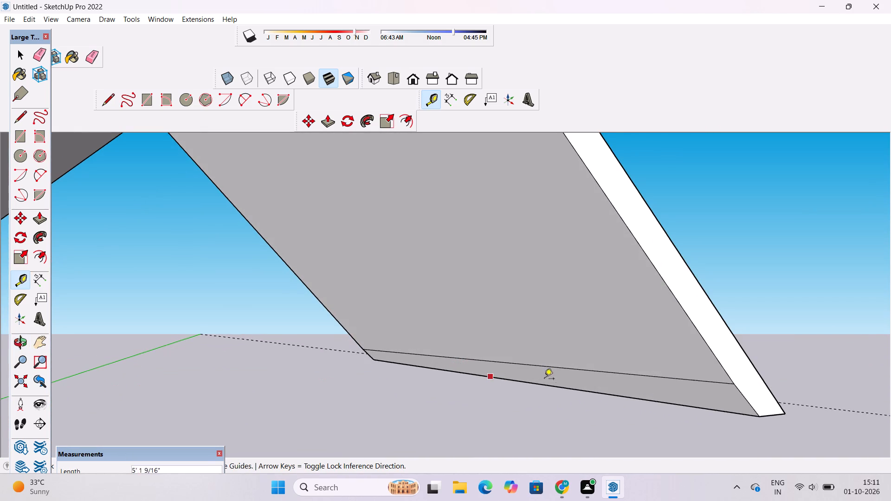
pyautogui.press('space')
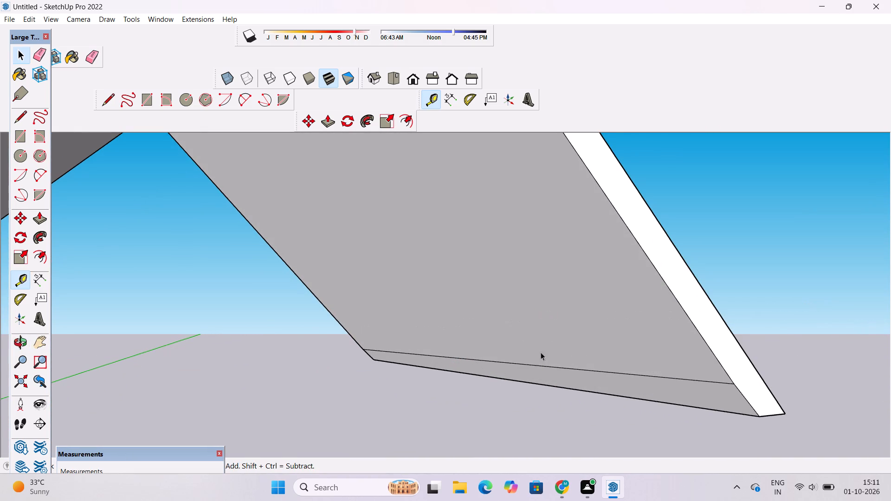
pyautogui.press('t')
pyautogui.click(553, 387)
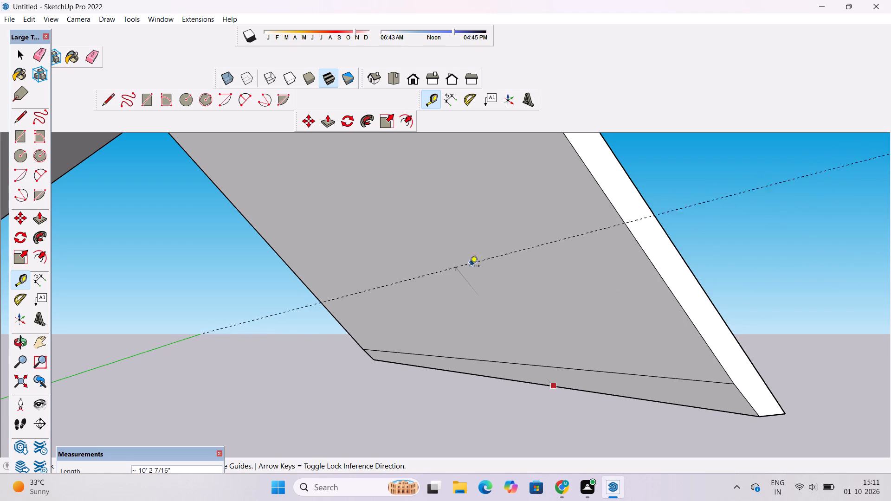
pyautogui.scroll(4, 552, 388)
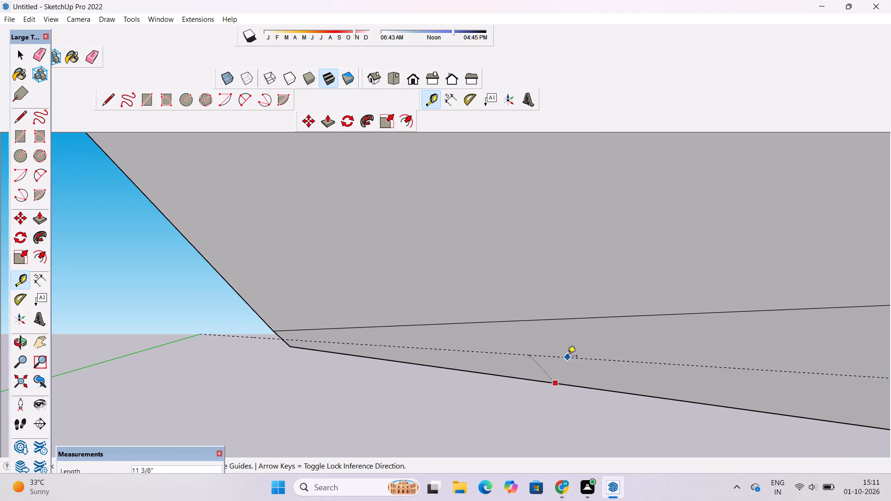
pyautogui.scroll(-5, 568, 354)
pyautogui.scroll(-11, 581, 308)
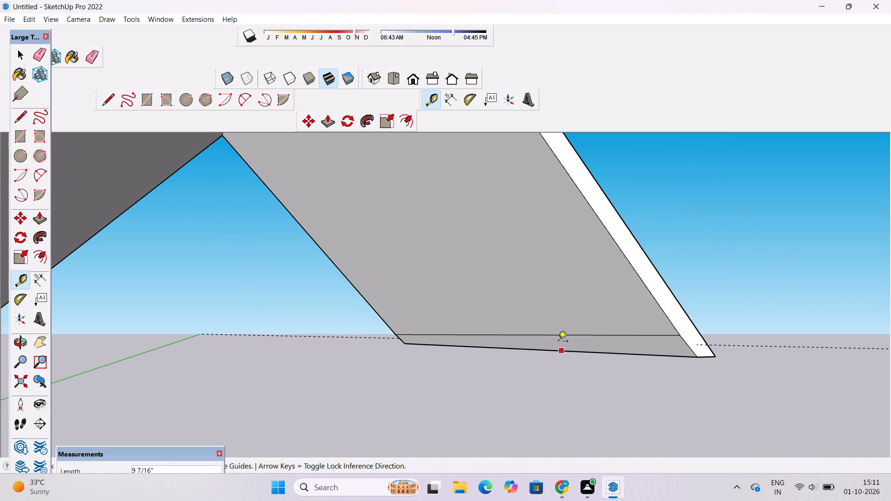
pyautogui.press('space')
# Compare the eave strips on both slopes and measure inward from the creased slope's eave edge.
pyautogui.press('o')
pyautogui.scroll(-5, 559, 349)
pyautogui.moveTo(674, 353); pyautogui.dragTo(628, 361)
pyautogui.scroll(-4, 614, 362)
pyautogui.keyDown('shift'); pyautogui.moveTo(560, 386); pyautogui.dragTo(761, 422); pyautogui.keyUp('shift')
pyautogui.scroll(-5, 746, 385)
pyautogui.keyDown('shift'); pyautogui.moveTo(750, 379); pyautogui.dragTo(723, 418); pyautogui.keyUp('shift')
pyautogui.scroll(4, 718, 430)
pyautogui.keyDown('shift'); pyautogui.moveTo(718, 433); pyautogui.dragTo(698, 387); pyautogui.keyUp('shift')
pyautogui.scroll(8, 675, 374)
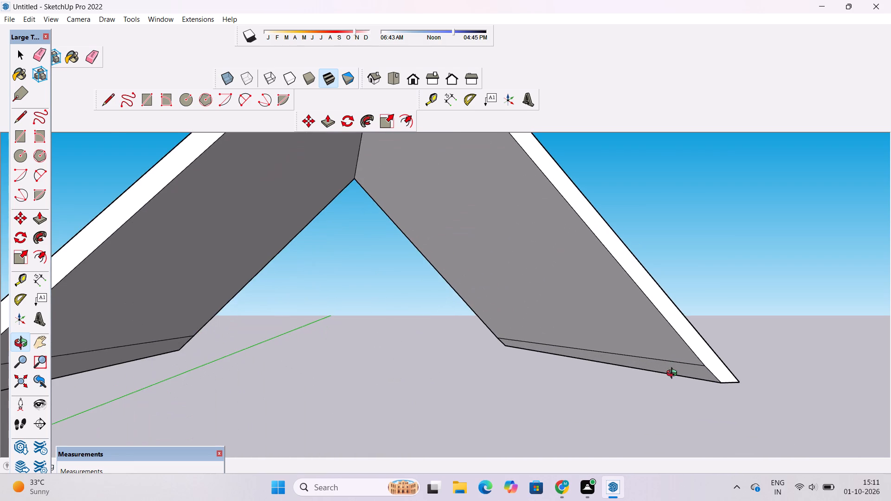
pyautogui.keyDown('shift'); pyautogui.moveTo(674, 374); pyautogui.dragTo(681, 370); pyautogui.keyUp('shift')
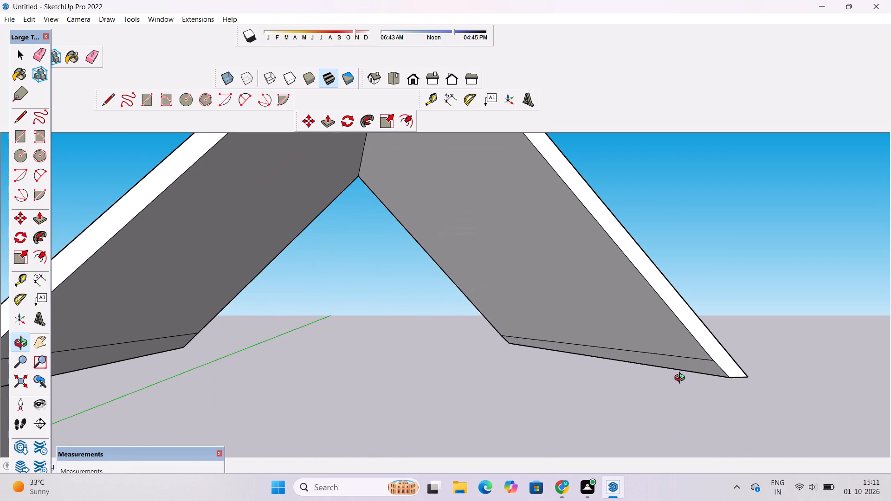
pyautogui.press('t')
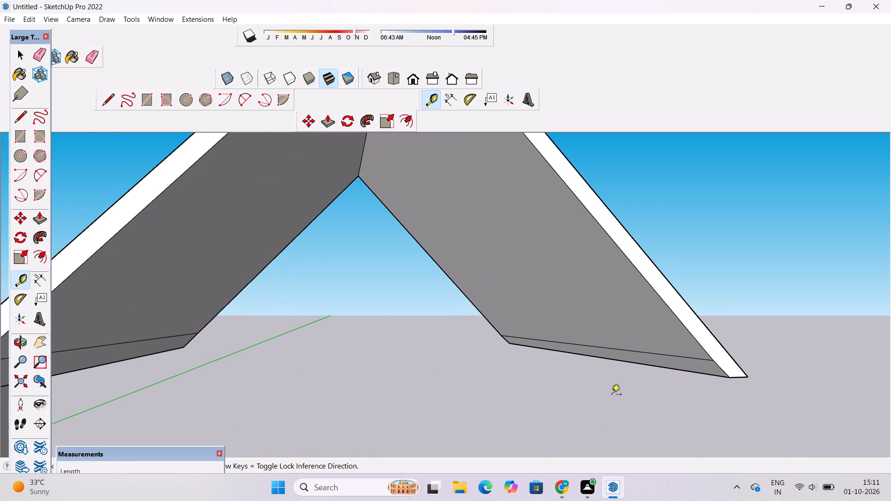
pyautogui.scroll(1, 611, 375)
pyautogui.click(599, 354)
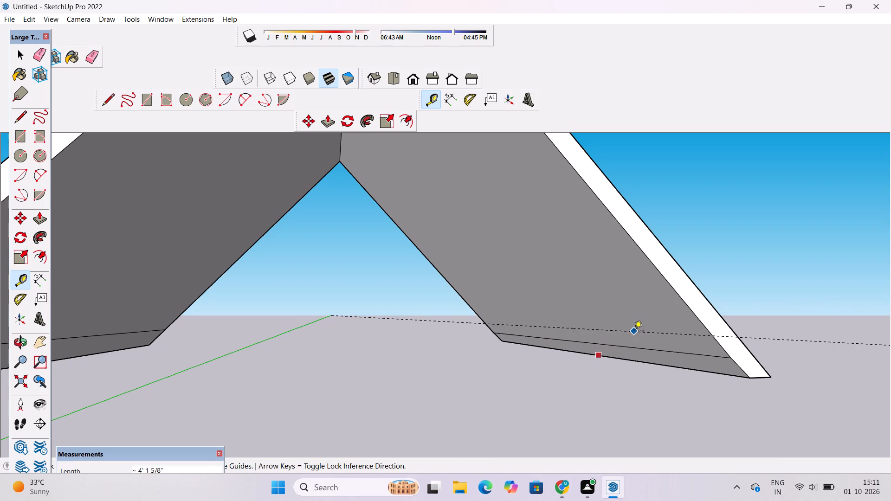
pyautogui.scroll(2, 634, 332)
pyautogui.scroll(-4, 634, 332)
pyautogui.press('space')
# Select all the connected geometry of the gable roof and make it a group.
pyautogui.scroll(-2, 629, 338)
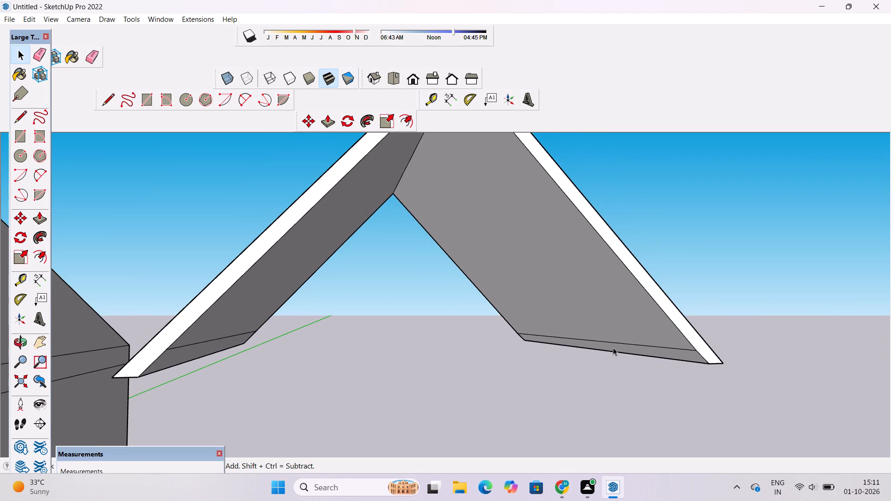
pyautogui.scroll(-4, 489, 369)
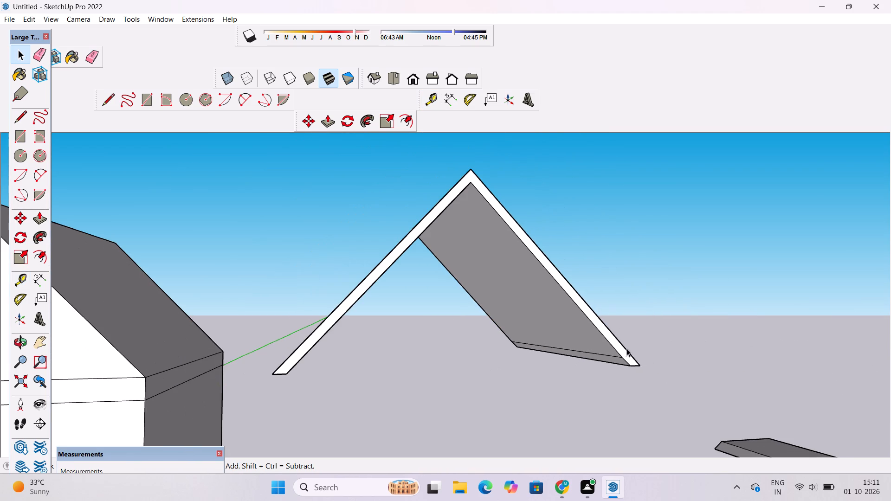
pyautogui.press('o')
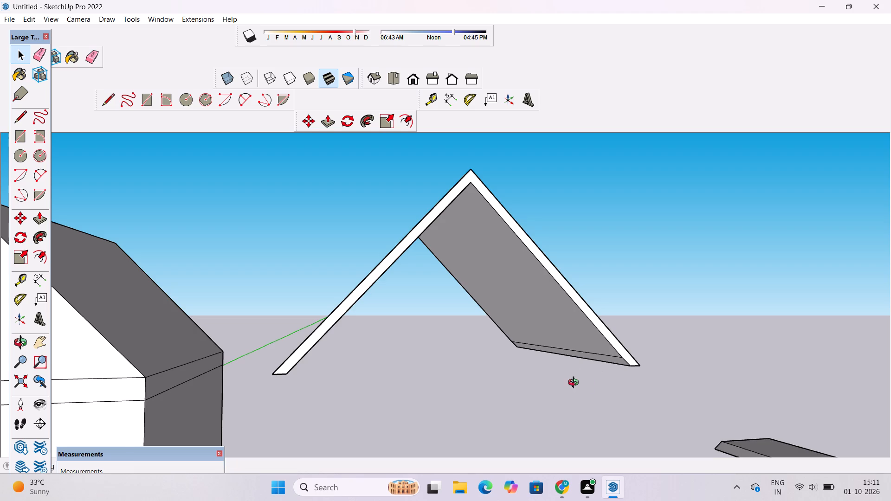
pyautogui.moveTo(589, 385); pyautogui.dragTo(485, 387)
pyautogui.keyDown('shift'); pyautogui.moveTo(367, 392); pyautogui.dragTo(436, 439); pyautogui.keyUp('shift')
pyautogui.scroll(-3, 435, 428)
pyautogui.keyDown('shift'); pyautogui.moveTo(434, 427); pyautogui.dragTo(456, 417); pyautogui.keyUp('shift')
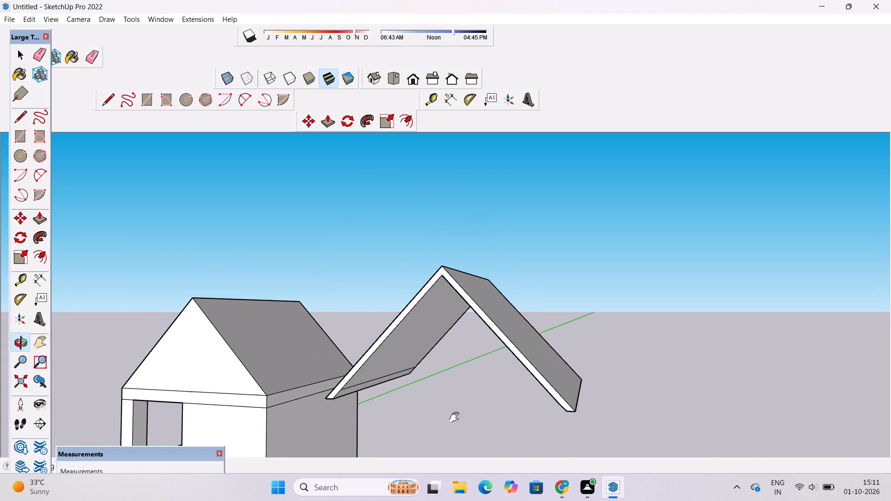
pyautogui.keyDown('shift'); pyautogui.moveTo(456, 417); pyautogui.dragTo(461, 415); pyautogui.keyUp('shift')
pyautogui.scroll(1, 458, 414)
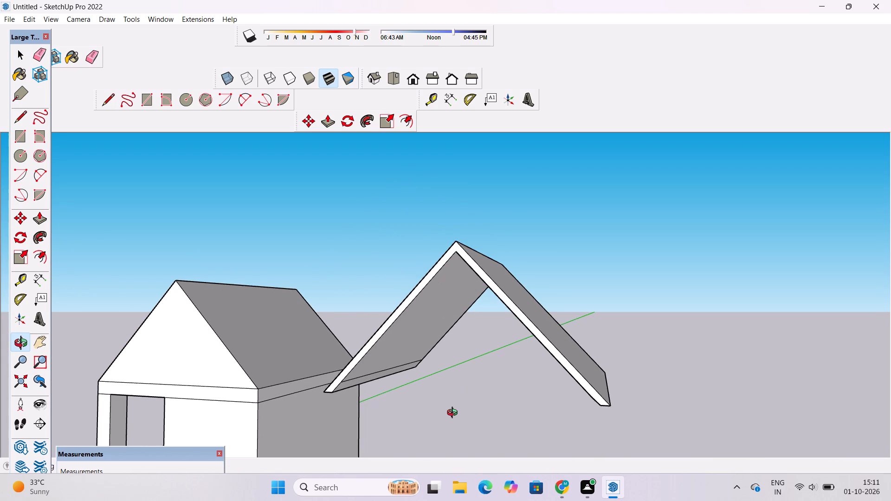
pyautogui.press('space')
pyautogui.tripleClick(548, 338)
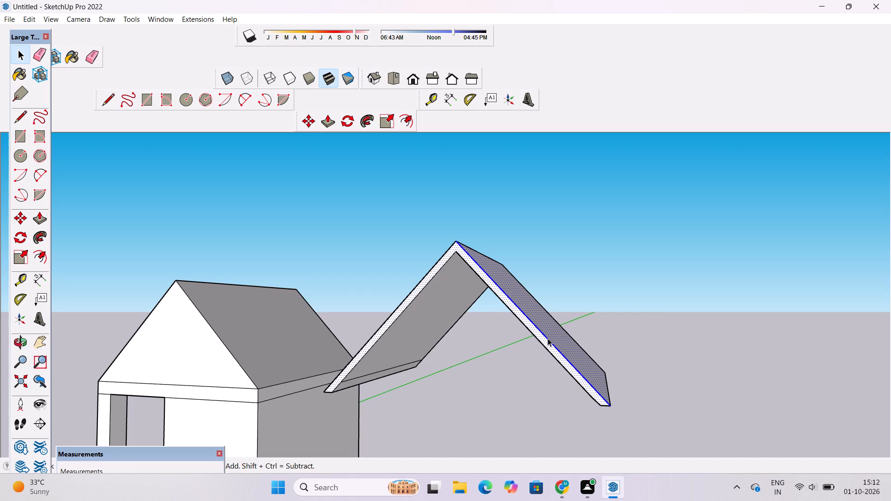
pyautogui.rightClick(548, 338)
pyautogui.click(582, 254)
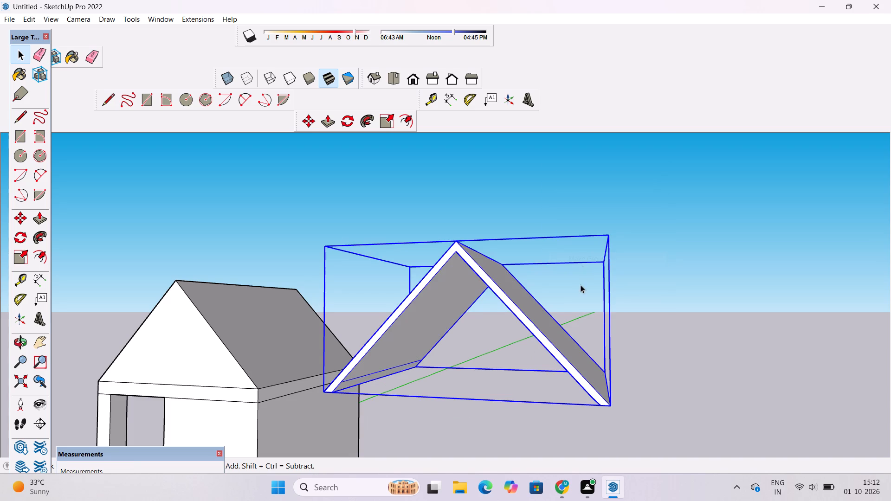
# Move the grouped gable roof toward the house.
pyautogui.press('m')
pyautogui.scroll(3, 356, 402)
pyautogui.scroll(-2, 362, 386)
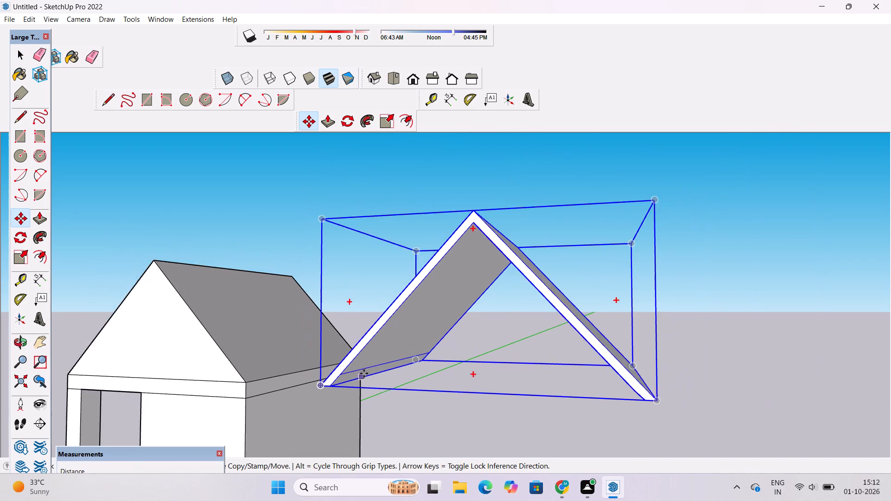
pyautogui.scroll(-2, 364, 373)
pyautogui.scroll(-5, 157, 341)
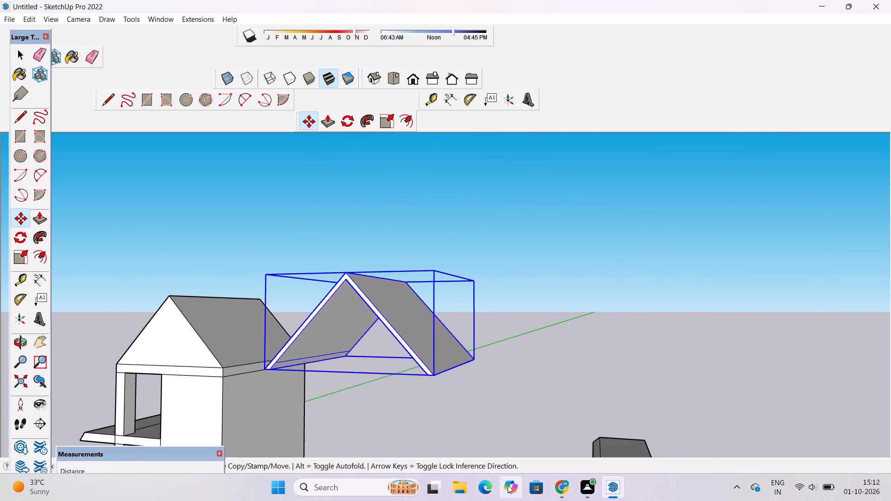
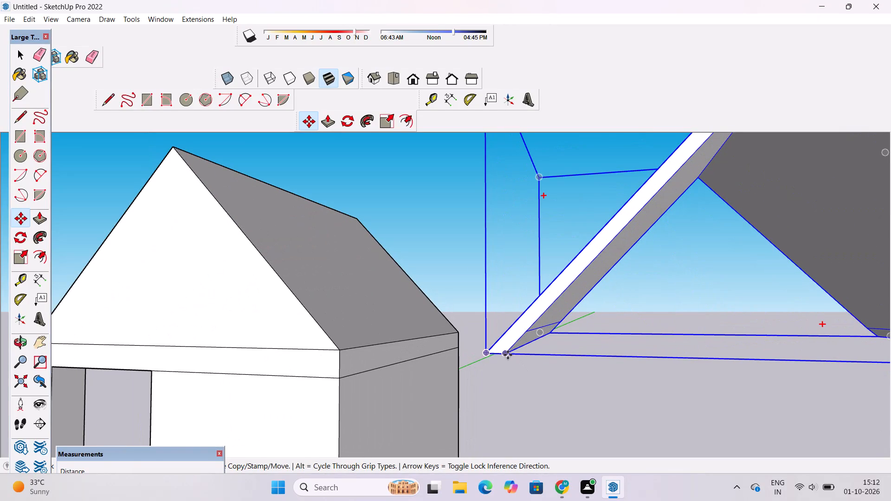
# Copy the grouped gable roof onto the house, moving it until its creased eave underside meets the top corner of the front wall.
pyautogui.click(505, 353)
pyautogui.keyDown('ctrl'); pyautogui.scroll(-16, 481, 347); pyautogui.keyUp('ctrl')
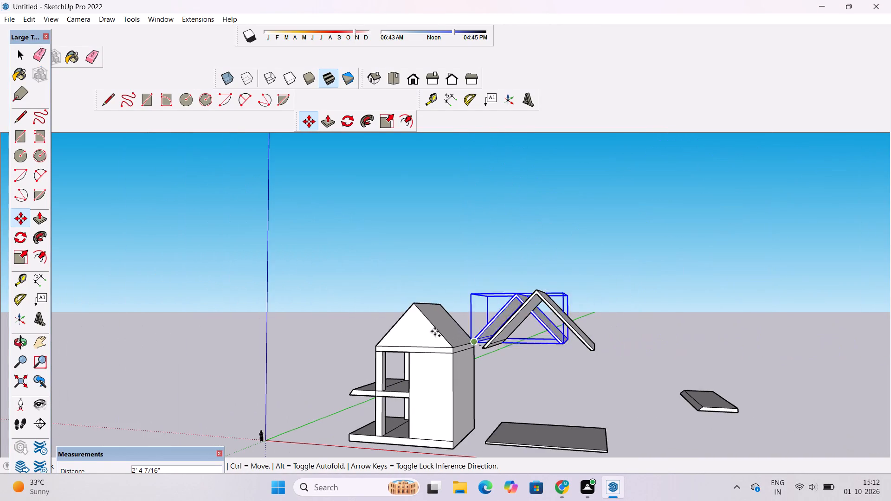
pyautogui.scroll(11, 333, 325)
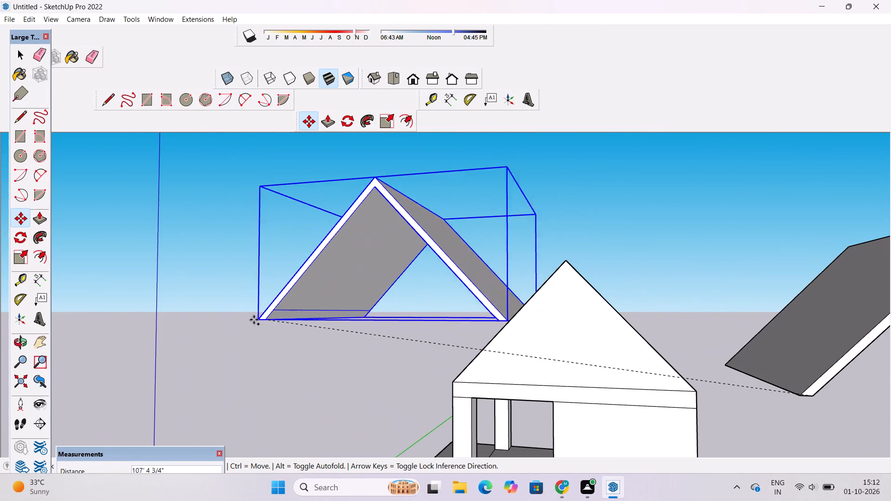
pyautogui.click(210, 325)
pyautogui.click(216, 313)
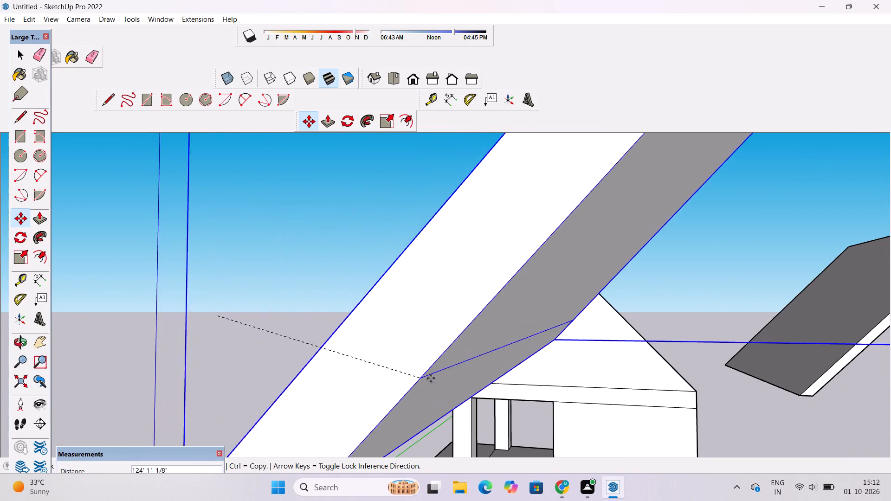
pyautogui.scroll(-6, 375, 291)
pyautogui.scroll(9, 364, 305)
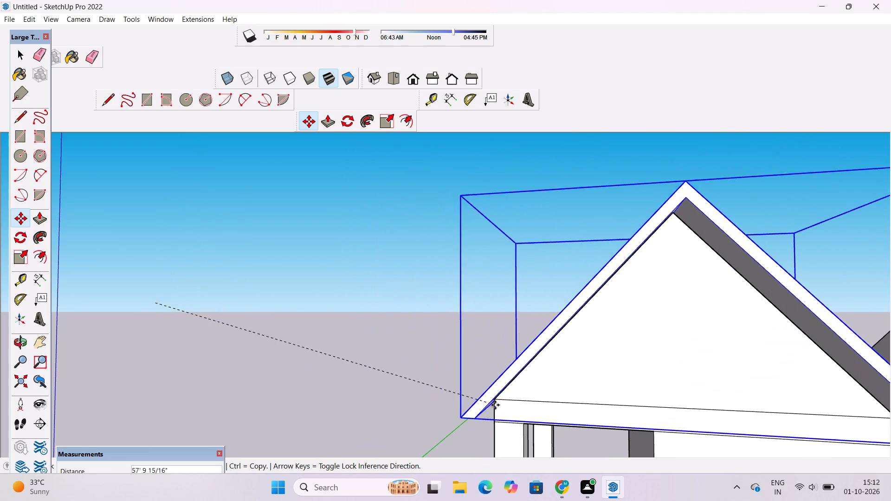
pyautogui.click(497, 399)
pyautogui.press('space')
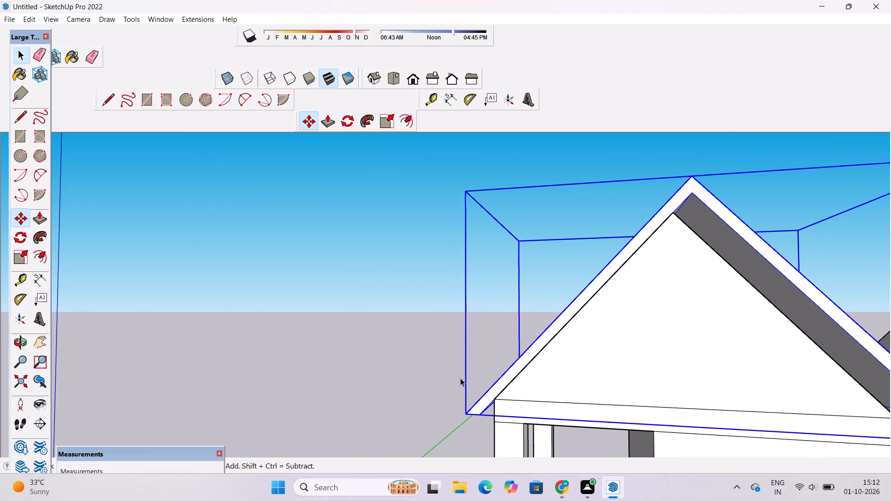
# Examine how the placed roof sits on the house from the front, the sides and below, including its eave overhangs.
pyautogui.write('o')
pyautogui.scroll(-6, 460, 378)
pyautogui.moveTo(232, 371); pyautogui.dragTo(732, 405)
pyautogui.scroll(5, 320, 344)
pyautogui.moveTo(264, 348); pyautogui.dragTo(358, 315)
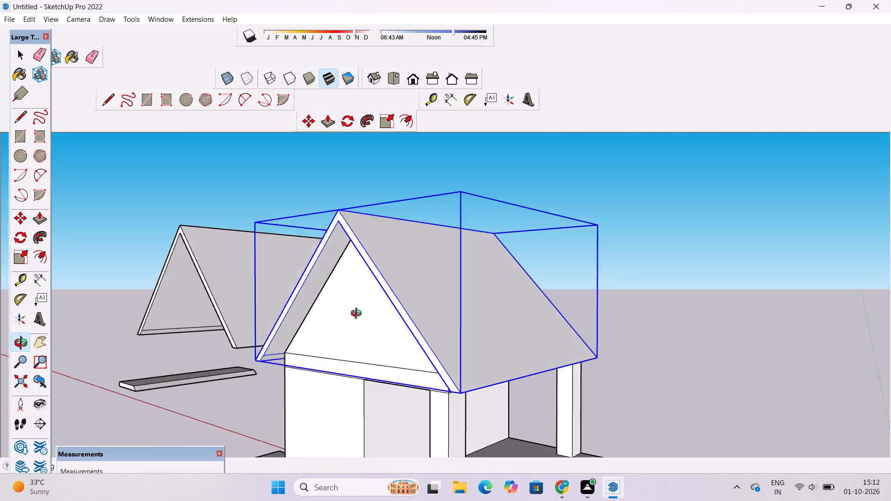
pyautogui.moveTo(358, 315); pyautogui.dragTo(445, 296)
pyautogui.scroll(-4, 449, 296)
pyautogui.moveTo(550, 301); pyautogui.dragTo(295, 343)
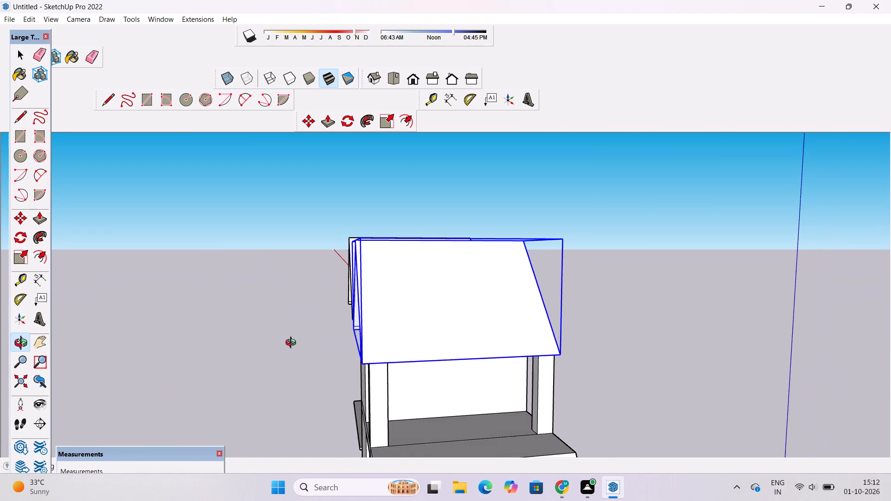
pyautogui.scroll(-7, 293, 344)
pyautogui.scroll(5, 328, 323)
pyautogui.moveTo(277, 331); pyautogui.dragTo(363, 325)
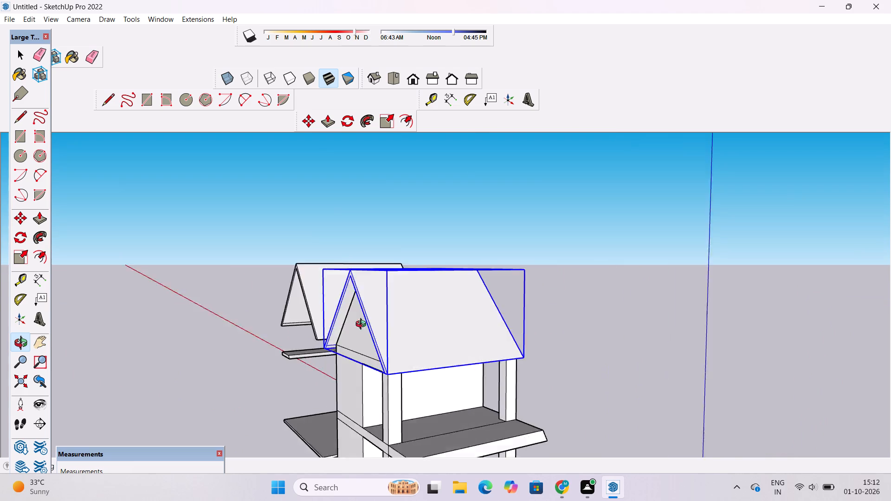
pyautogui.moveTo(363, 325); pyautogui.dragTo(512, 309)
pyautogui.scroll(4, 493, 296)
pyautogui.moveTo(454, 295); pyautogui.dragTo(553, 295)
pyautogui.moveTo(589, 295); pyautogui.dragTo(200, 322)
pyautogui.moveTo(586, 321); pyautogui.dragTo(249, 336)
pyautogui.scroll(4, 458, 350)
pyautogui.moveTo(452, 359); pyautogui.dragTo(470, 343)
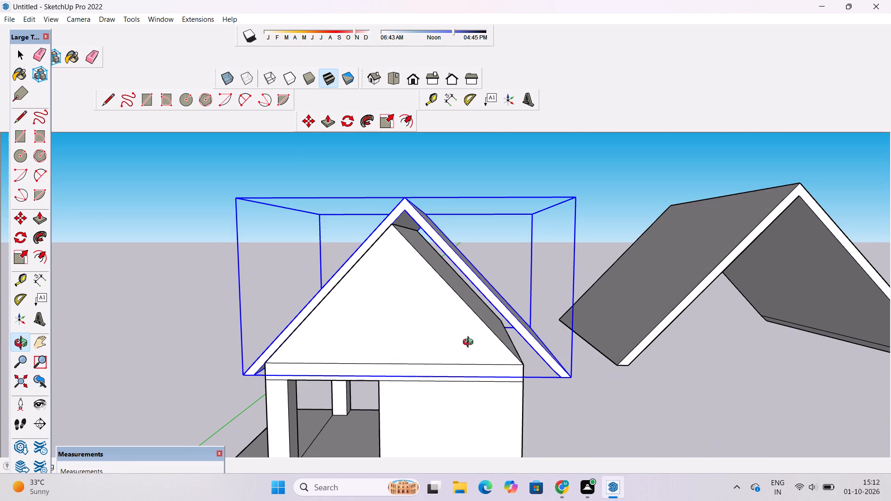
pyautogui.scroll(-5, 528, 339)
pyautogui.moveTo(468, 381); pyautogui.dragTo(475, 391)
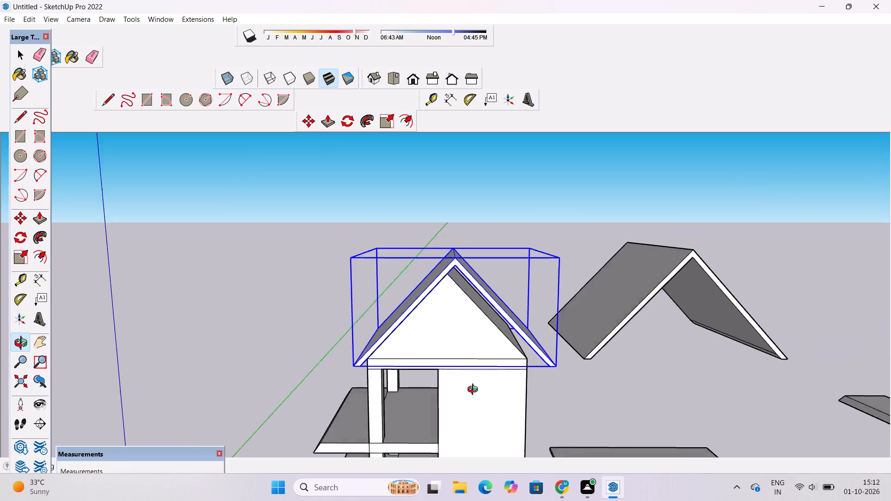
pyautogui.moveTo(475, 391); pyautogui.dragTo(485, 408)
pyautogui.scroll(4, 477, 398)
pyautogui.scroll(-4, 467, 390)
pyautogui.moveTo(422, 386); pyautogui.dragTo(433, 378)
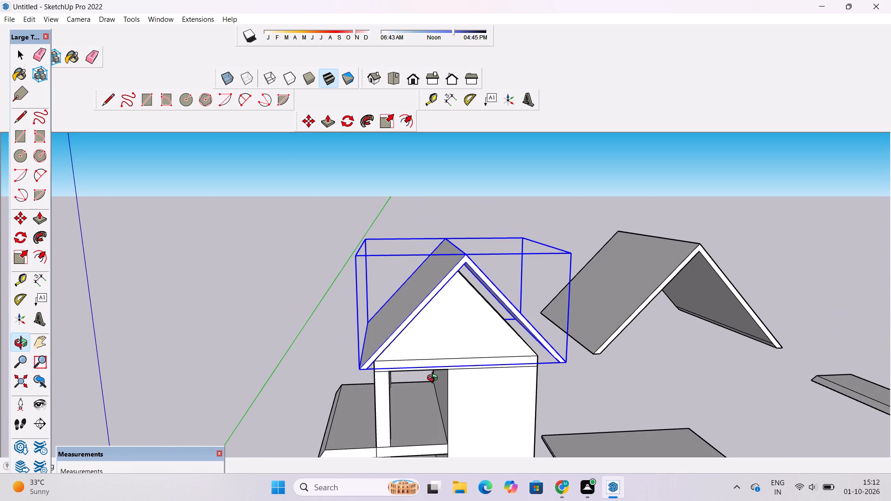
pyautogui.keyDown('shift'); pyautogui.moveTo(434, 380); pyautogui.dragTo(462, 333); pyautogui.keyUp('shift')
pyautogui.scroll(4, 462, 333)
pyautogui.moveTo(483, 327); pyautogui.dragTo(458, 330)
pyautogui.scroll(1, 452, 333)
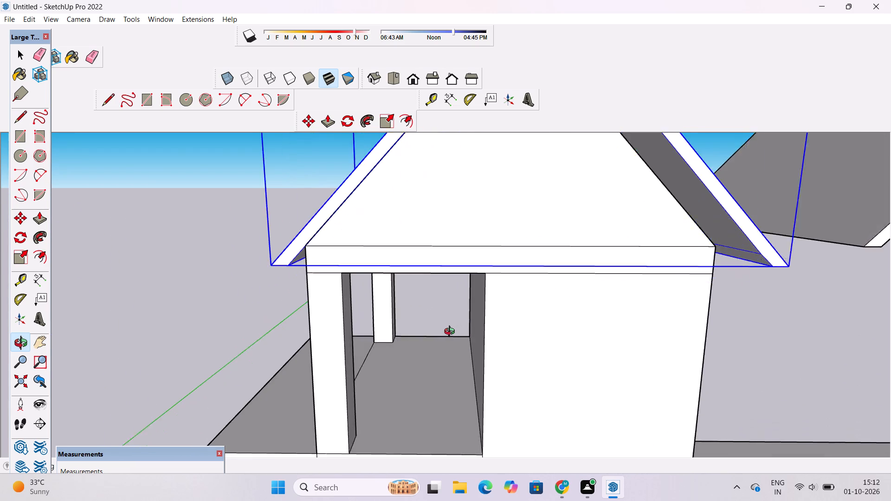
pyautogui.scroll(2, 452, 333)
pyautogui.scroll(-7, 452, 333)
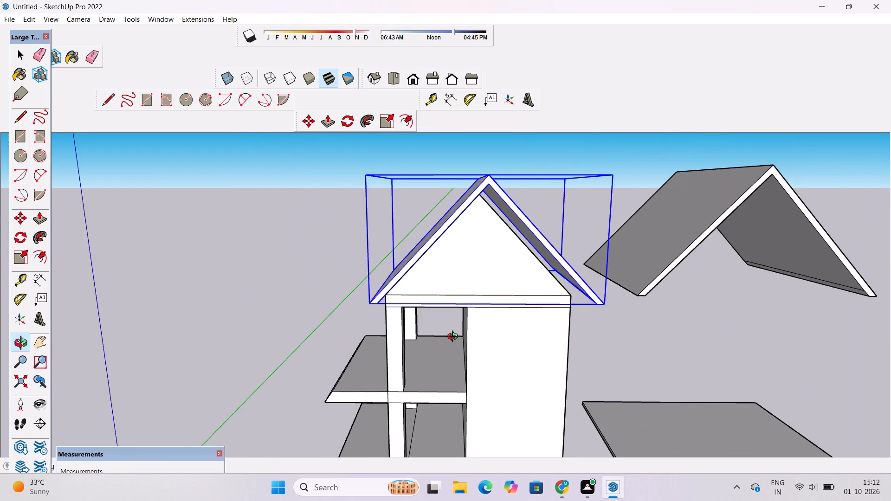
pyautogui.keyDown('shift'); pyautogui.moveTo(457, 338); pyautogui.dragTo(458, 385); pyautogui.keyUp('shift')
pyautogui.scroll(5, 531, 308)
pyautogui.keyDown('shift'); pyautogui.moveTo(531, 307); pyautogui.dragTo(451, 313); pyautogui.keyUp('shift')
pyautogui.moveTo(439, 327); pyautogui.dragTo(454, 302)
pyautogui.scroll(-4, 433, 311)
pyautogui.keyDown('shift'); pyautogui.moveTo(379, 327); pyautogui.dragTo(459, 347); pyautogui.keyUp('shift')
pyautogui.scroll(3, 476, 335)
pyautogui.moveTo(484, 328); pyautogui.dragTo(479, 328)
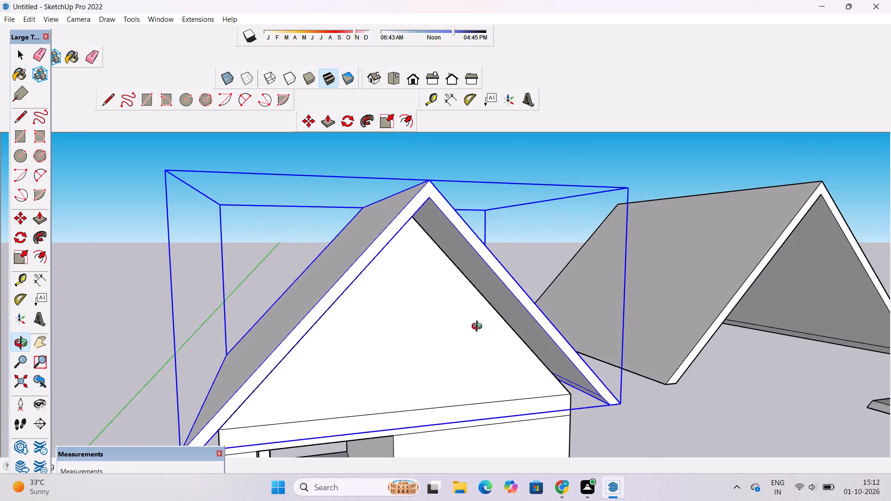
pyautogui.moveTo(479, 328); pyautogui.dragTo(458, 328)
pyautogui.moveTo(458, 328); pyautogui.dragTo(448, 328)
pyautogui.scroll(2, 448, 328)
pyautogui.keyDown('shift'); pyautogui.moveTo(448, 328); pyautogui.dragTo(343, 328); pyautogui.keyUp('shift')
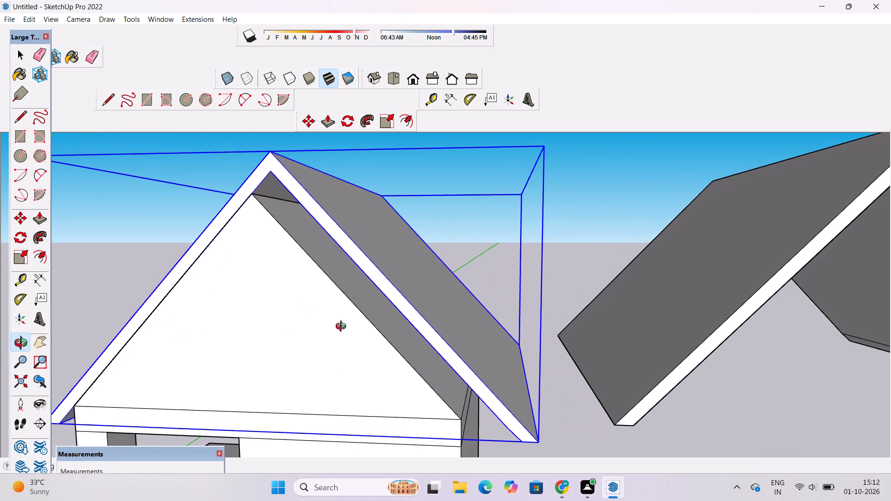
# Deselect the roof and examine the fit between its underside and the house gable, especially at the ridge and eaves.
pyautogui.press('space')
pyautogui.scroll(-8, 381, 307)
pyautogui.click(518, 248)
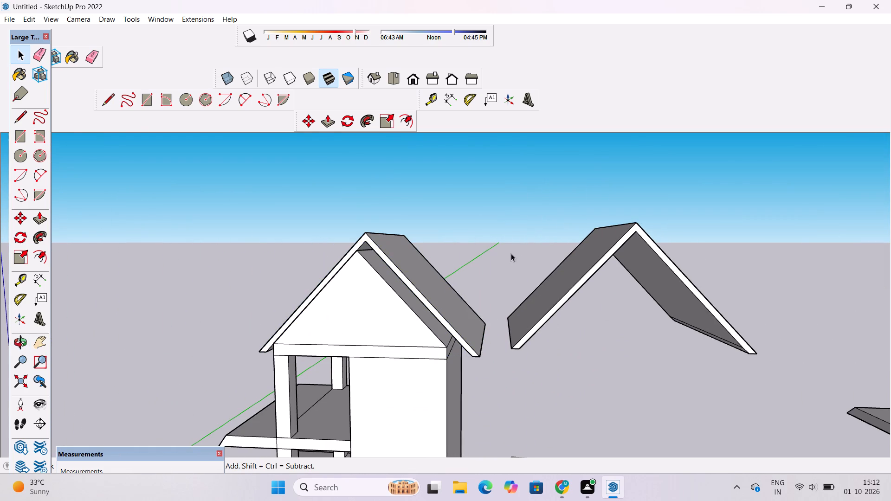
pyautogui.press('o')
pyautogui.scroll(-2, 462, 276)
pyautogui.moveTo(376, 316); pyautogui.dragTo(439, 321)
pyautogui.scroll(5, 443, 319)
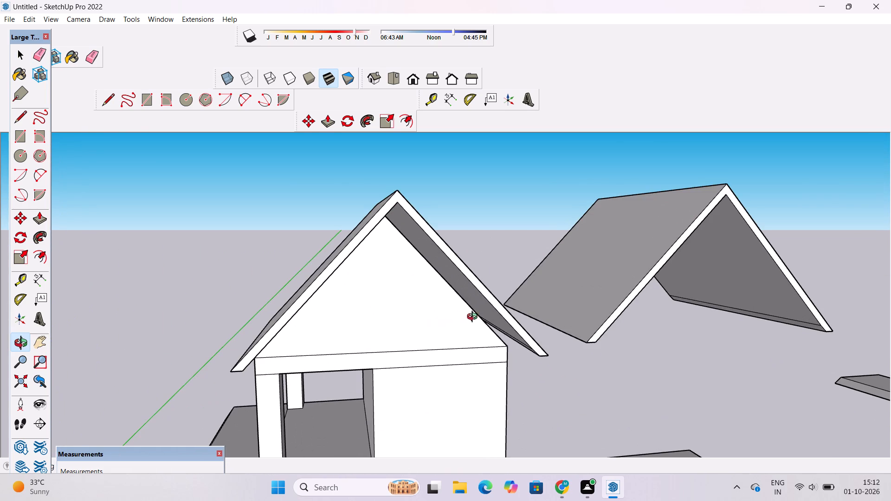
pyautogui.keyDown('shift'); pyautogui.moveTo(481, 318); pyautogui.dragTo(412, 328); pyautogui.keyUp('shift')
pyautogui.moveTo(411, 329); pyautogui.dragTo(397, 333)
pyautogui.scroll(3, 397, 333)
pyautogui.scroll(-4, 397, 333)
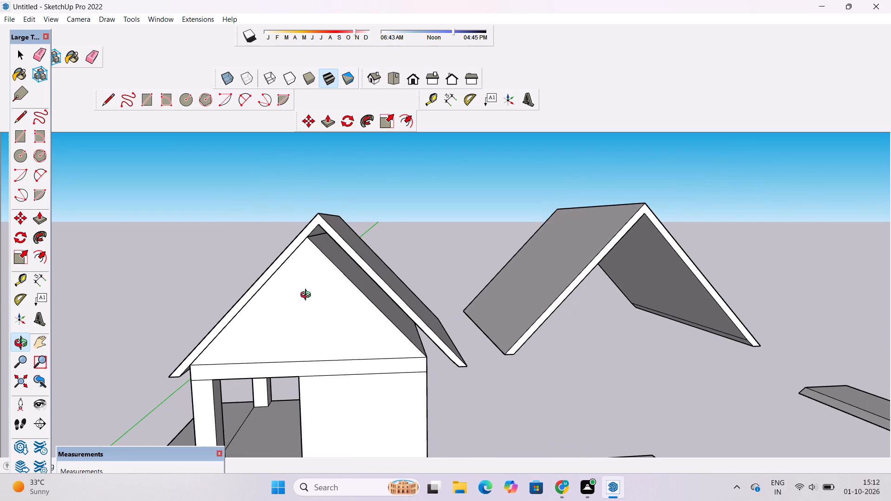
pyautogui.scroll(-5, 302, 283)
pyautogui.moveTo(294, 307); pyautogui.dragTo(330, 270)
pyautogui.scroll(-3, 337, 264)
pyautogui.scroll(3, 339, 259)
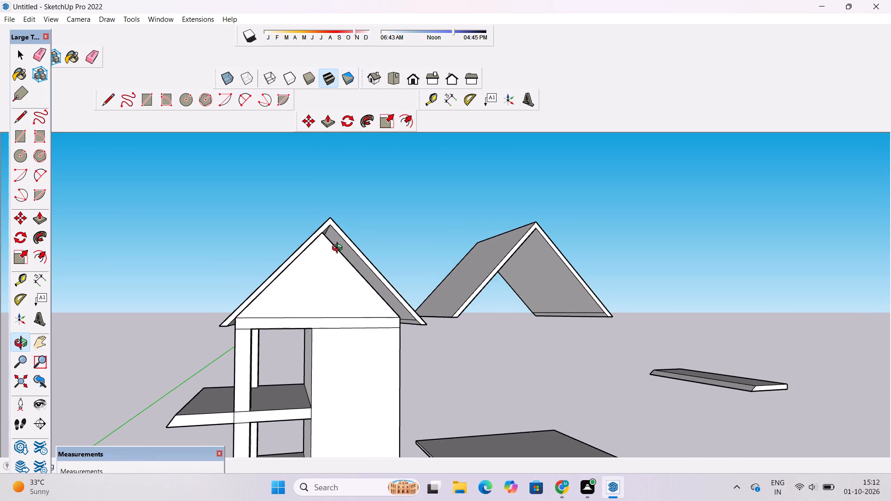
pyautogui.scroll(7, 339, 249)
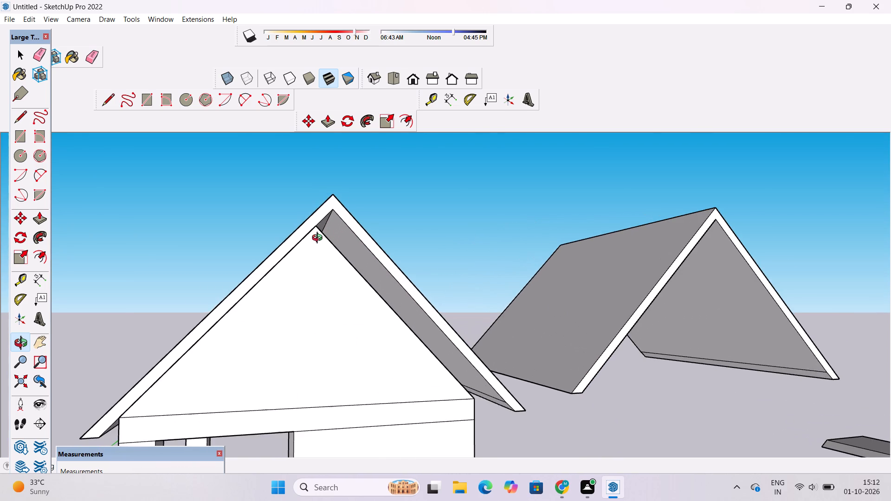
pyautogui.scroll(2, 319, 239)
pyautogui.scroll(-10, 319, 239)
pyautogui.moveTo(324, 248); pyautogui.dragTo(326, 258)
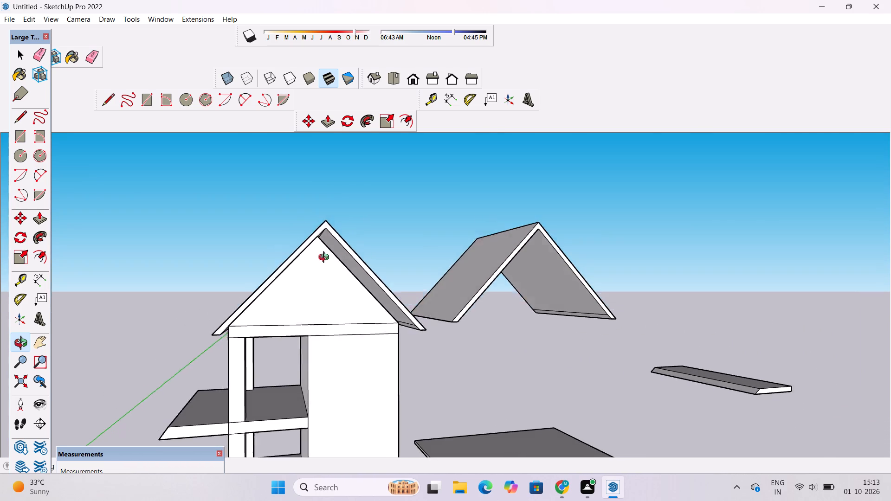
pyautogui.moveTo(326, 258); pyautogui.dragTo(328, 277)
pyautogui.scroll(5, 325, 255)
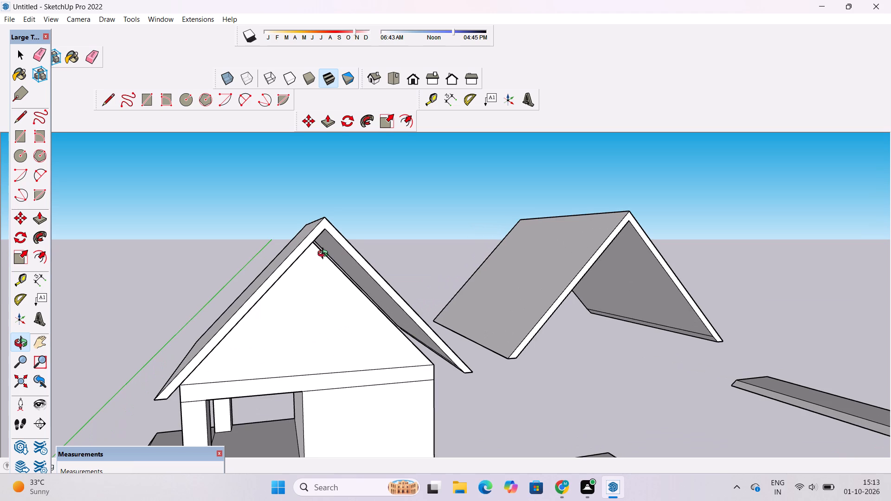
pyautogui.scroll(-5, 325, 255)
pyautogui.scroll(8, 368, 271)
pyautogui.moveTo(378, 272); pyautogui.dragTo(330, 240)
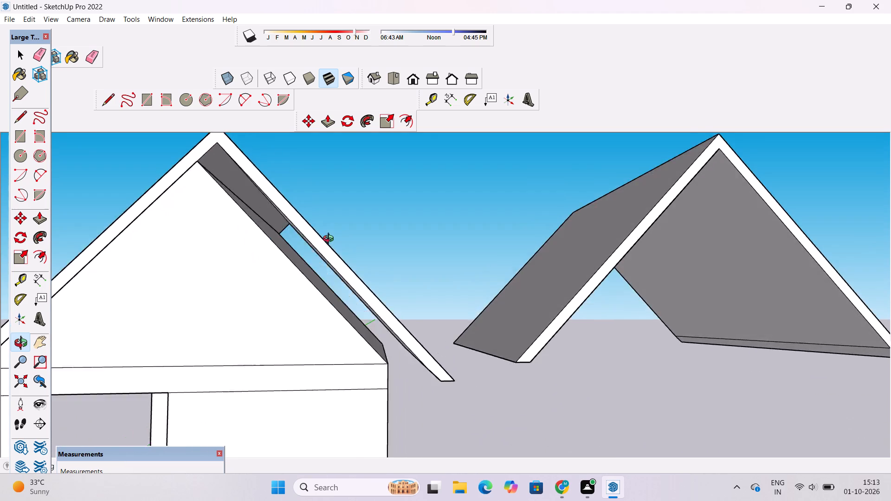
pyautogui.moveTo(330, 240); pyautogui.dragTo(373, 257)
pyautogui.scroll(-5, 373, 257)
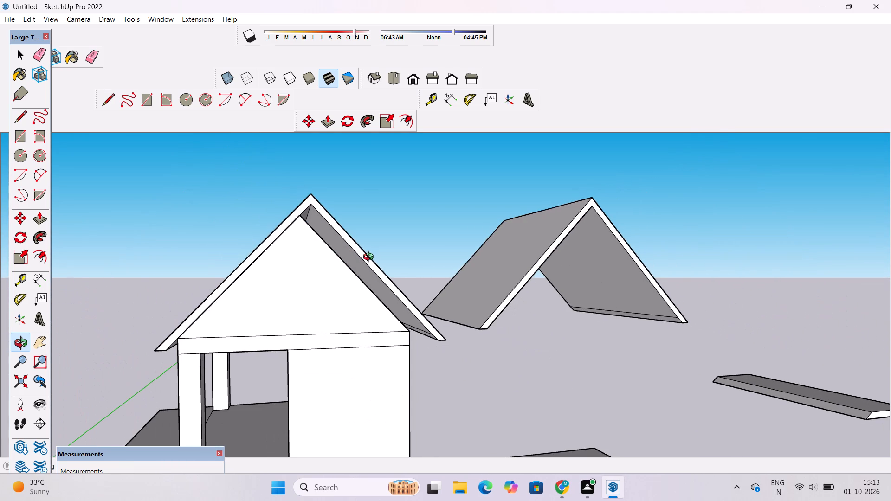
pyautogui.scroll(5, 367, 261)
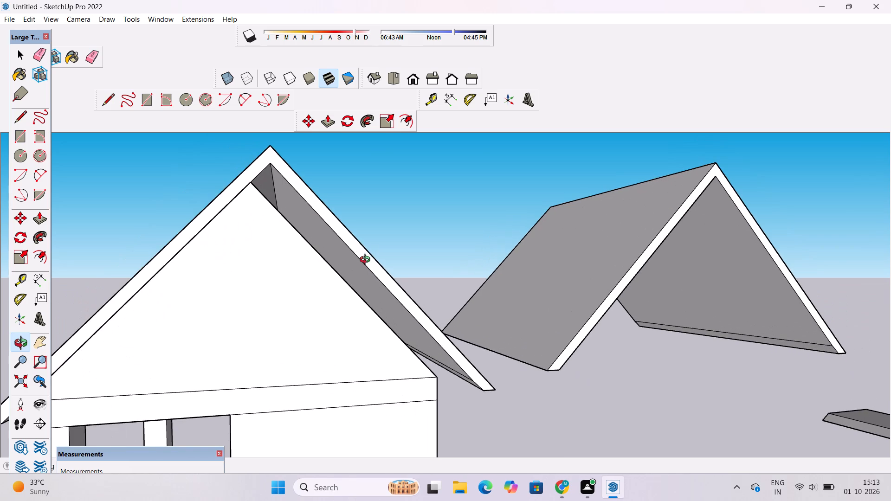
# Undo the roof's copy, placement, grouping and extrusion, back to the flat inverted-V roof profile.
pyautogui.hotkey('ctrl', 'z')
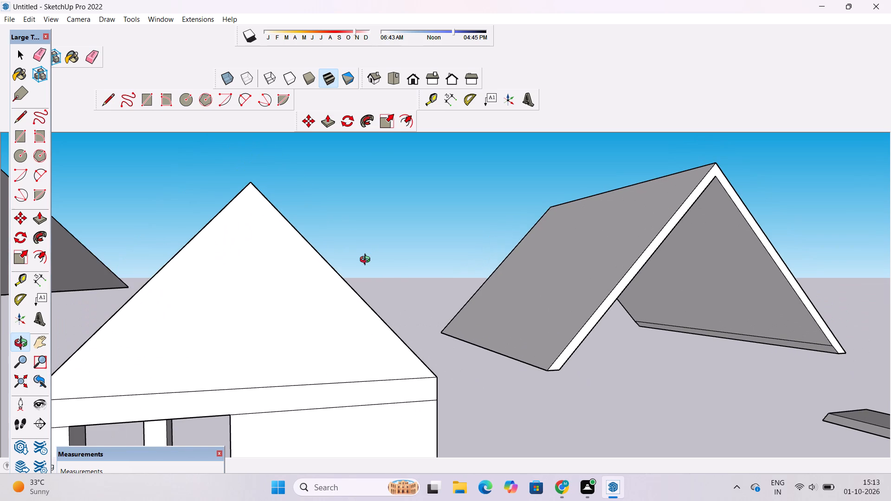
pyautogui.scroll(-9, 435, 315)
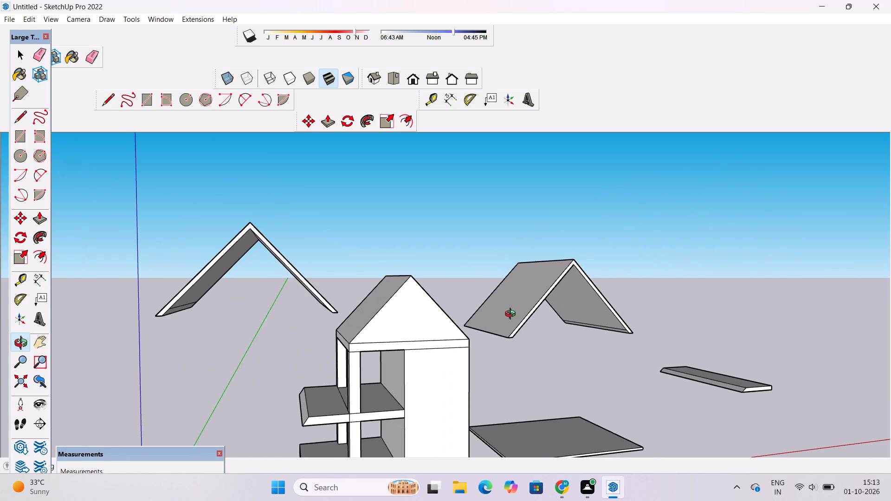
pyautogui.hotkey('ctrl', 'z')
pyautogui.hotkey('ctrl', 'z')
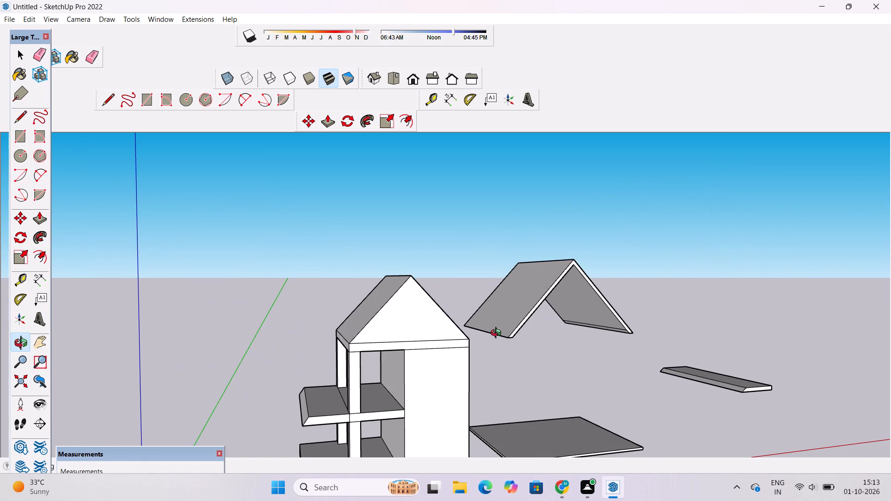
pyautogui.hotkey('ctrl', 'z')
pyautogui.hotkey('ctrl', 'z')
pyautogui.hotkey('ctrl', 'z')
pyautogui.hotkey('ctrl', 'z')
pyautogui.hotkey('ctrl', 'z')
pyautogui.hotkey('ctrl', 'z')
pyautogui.hotkey('ctrl', 'z')
pyautogui.hotkey('ctrl', 'z')
pyautogui.hotkey('ctrl', 'z')
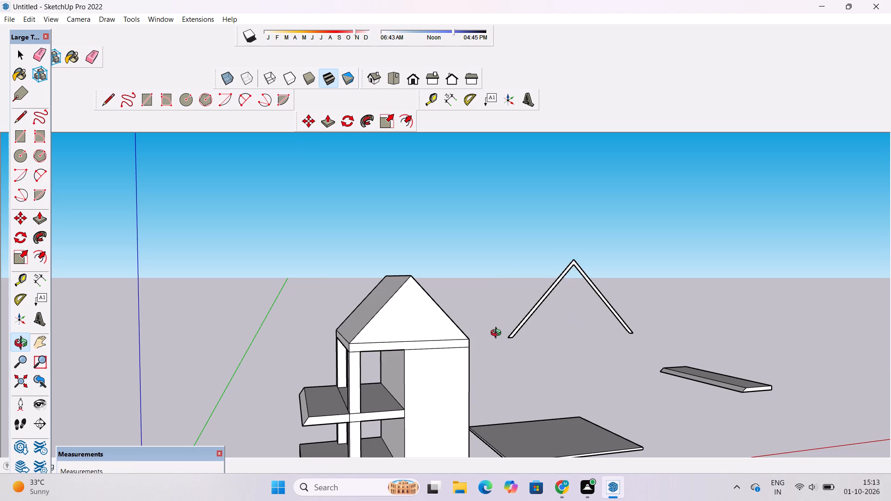
# Undo the roof profile's offset, outer sloped outline and base extension, back to the plain gable triangle.
pyautogui.hotkey('ctrl', 'z')
pyautogui.hotkey('ctrl', 'z')
pyautogui.hotkey('ctrl', 'z')
pyautogui.hotkey('ctrl', 'z')
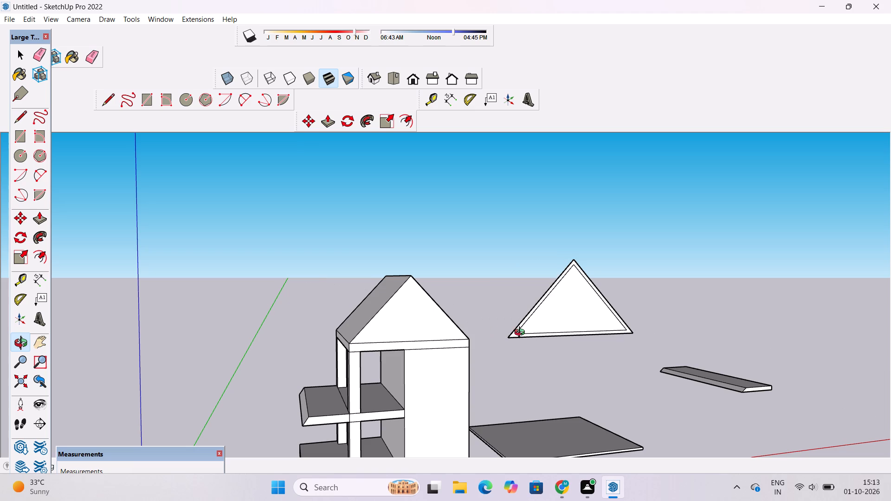
pyautogui.hotkey('ctrl', 'z')
pyautogui.hotkey('ctrl', 'z')
pyautogui.hotkey('ctrl', 'z')
pyautogui.hotkey('ctrl', 'z')
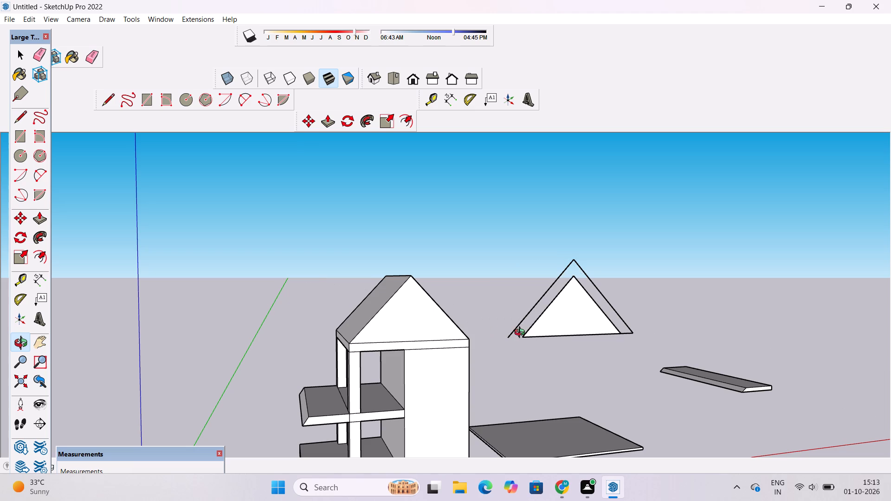
pyautogui.scroll(-3, 589, 332)
pyautogui.keyDown('shift'); pyautogui.moveTo(600, 336); pyautogui.dragTo(528, 367); pyautogui.keyUp('shift')
pyautogui.scroll(4, 522, 359)
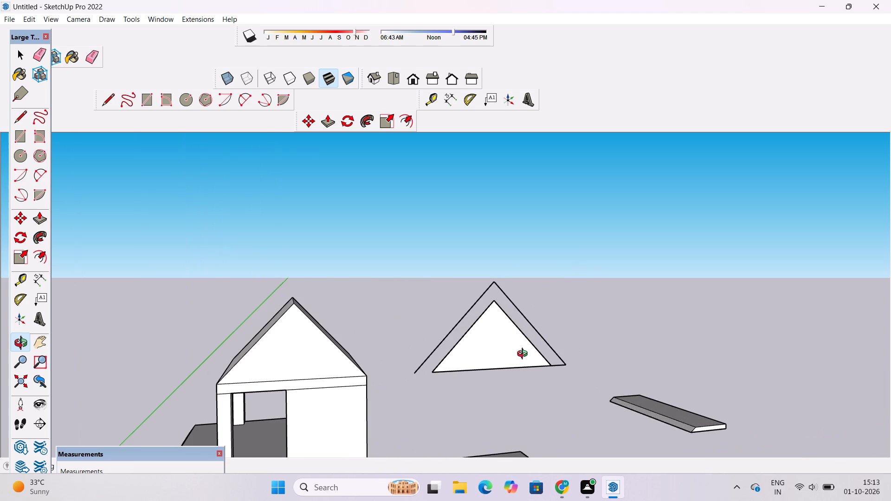
pyautogui.hotkey('ctrl', 'z')
pyautogui.hotkey('ctrl', 'z')
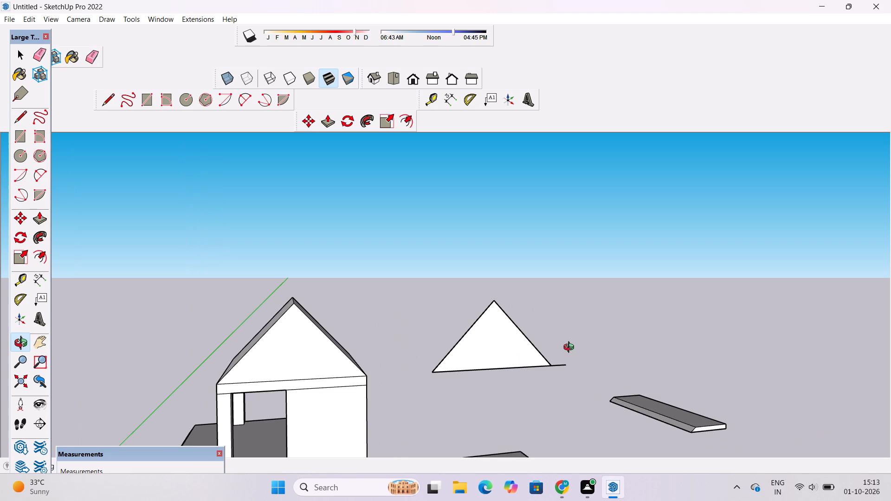
pyautogui.hotkey('ctrl', 'z')
# Extend the gable triangle's base 4' beyond its right corner and draw a parallel sloped line up to a point above the apex.
pyautogui.scroll(13, 572, 366)
pyautogui.press('l')
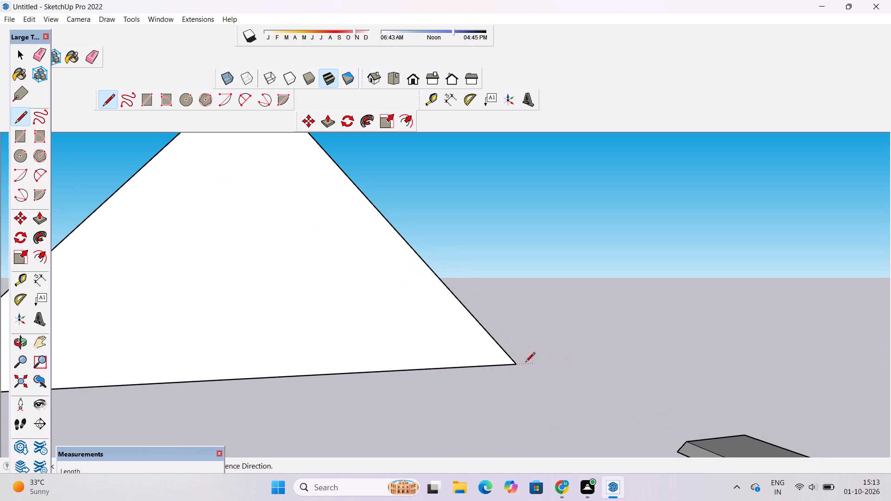
pyautogui.click(517, 364)
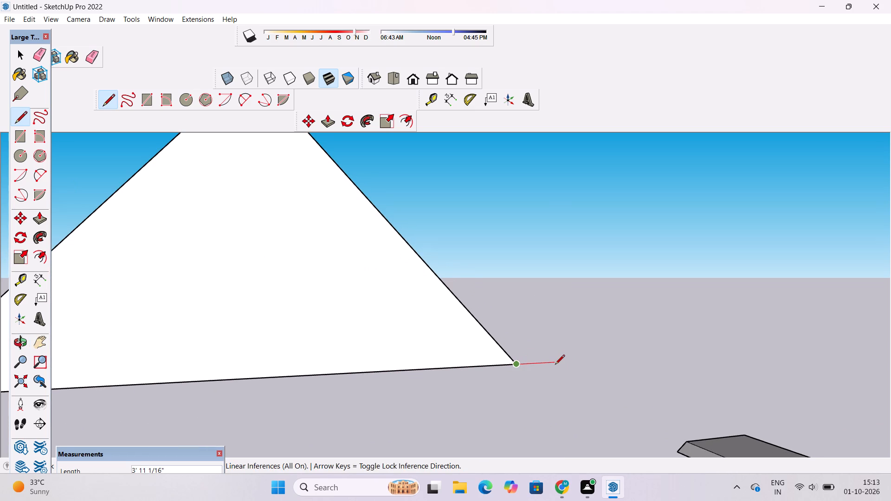
pyautogui.write("4'")
pyautogui.press('Return')
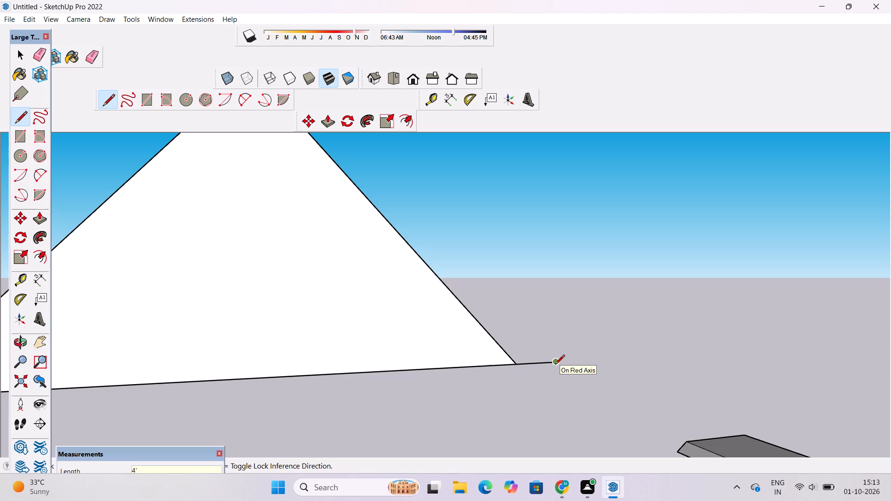
pyautogui.scroll(-9, 554, 367)
pyautogui.scroll(6, 486, 290)
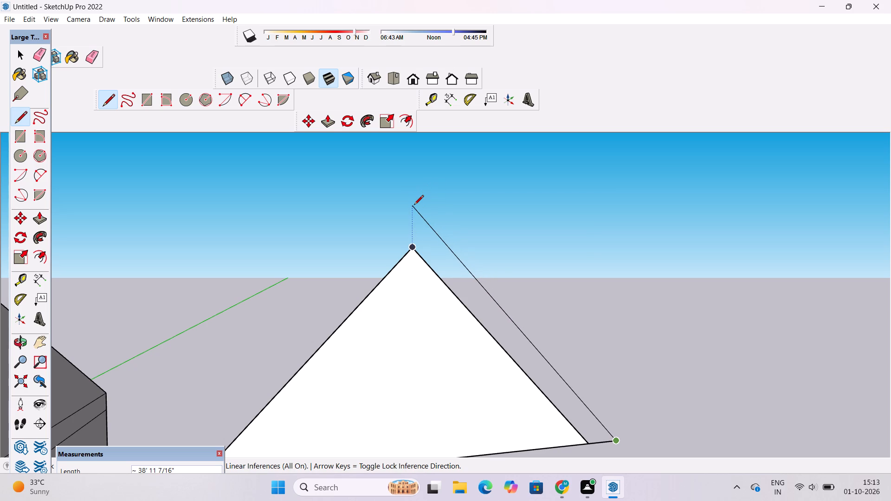
pyautogui.click(413, 208)
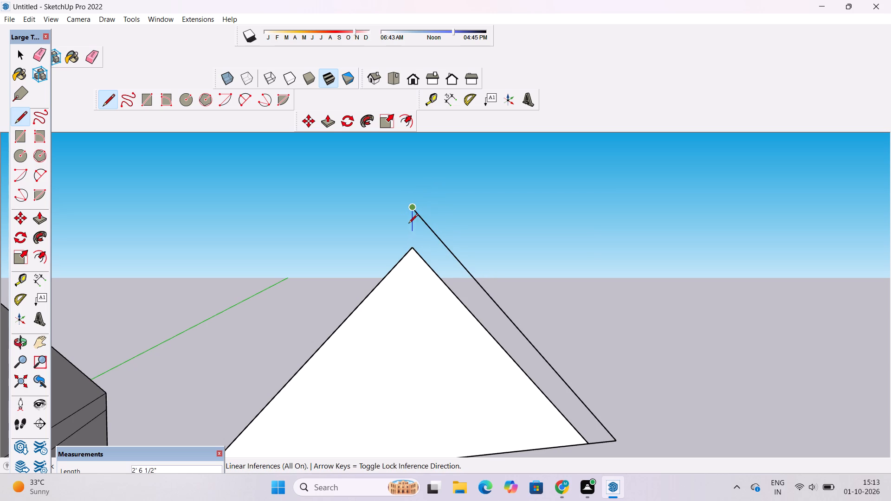
pyautogui.scroll(-4, 408, 209)
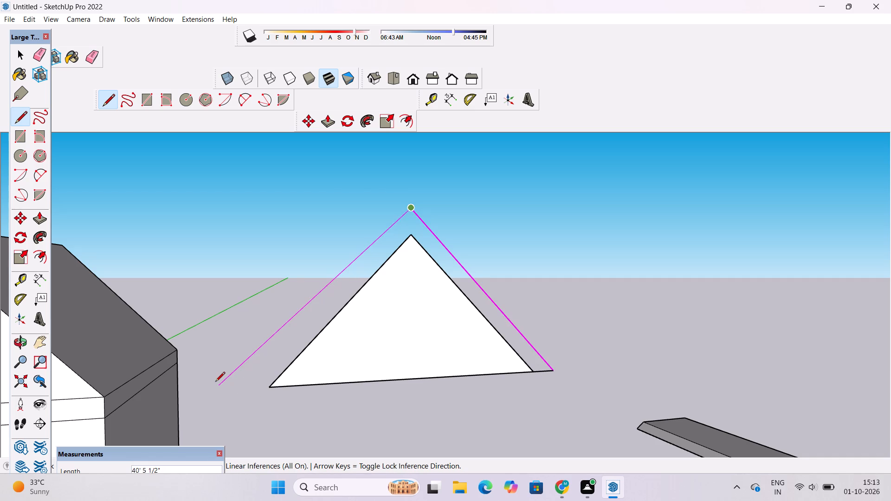
pyautogui.press('space')
# Extend the base 4' beyond the left corner and draw a sloped line to the raised peak, closing the outer triangle.
pyautogui.press('l')
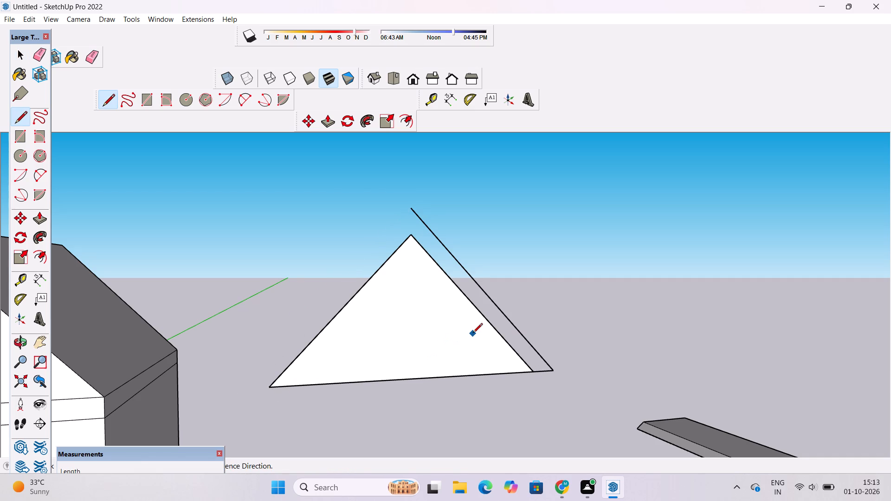
pyautogui.click(269, 386)
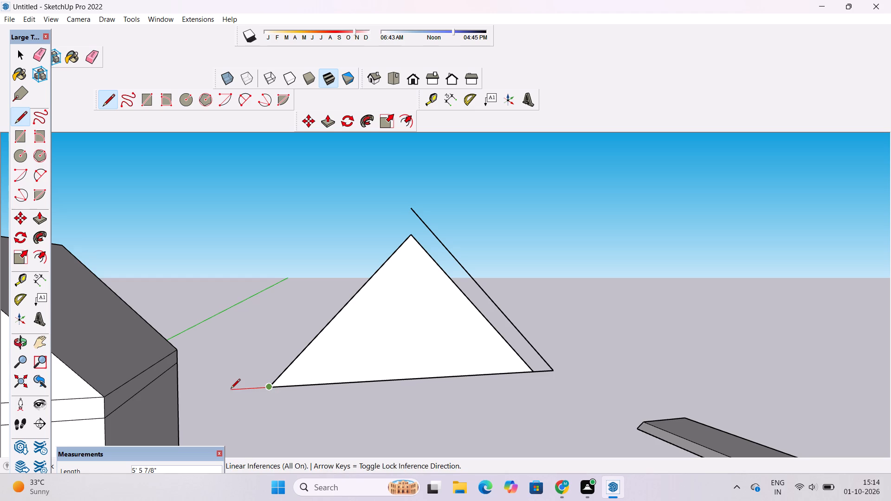
pyautogui.write("4'")
pyautogui.press('Return')
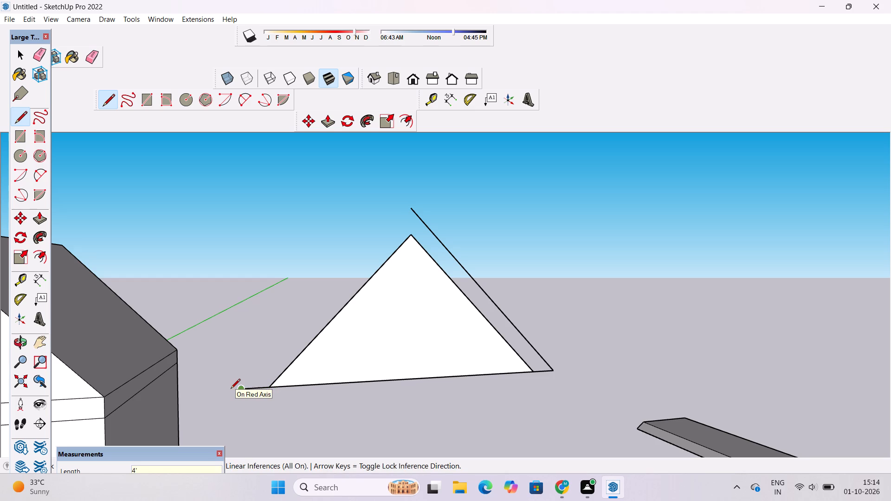
pyautogui.scroll(-2, 229, 392)
pyautogui.scroll(3, 317, 323)
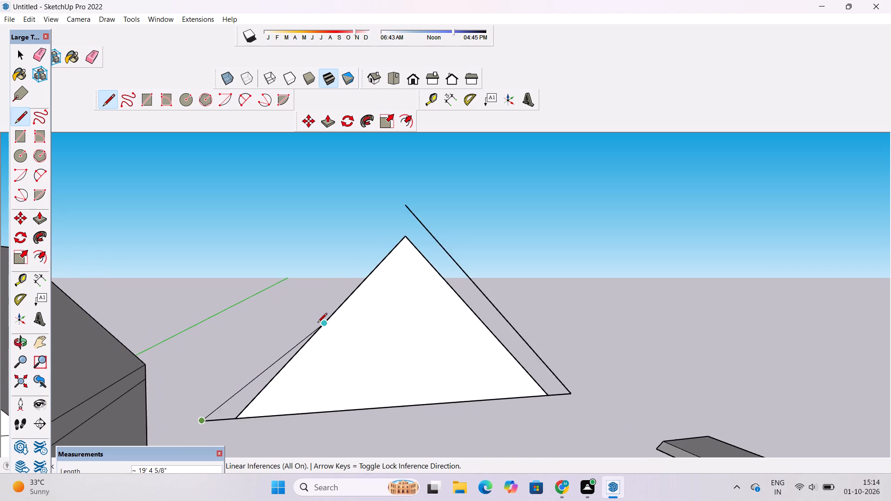
pyautogui.click(405, 205)
pyautogui.scroll(-6, 495, 248)
pyautogui.press('space')
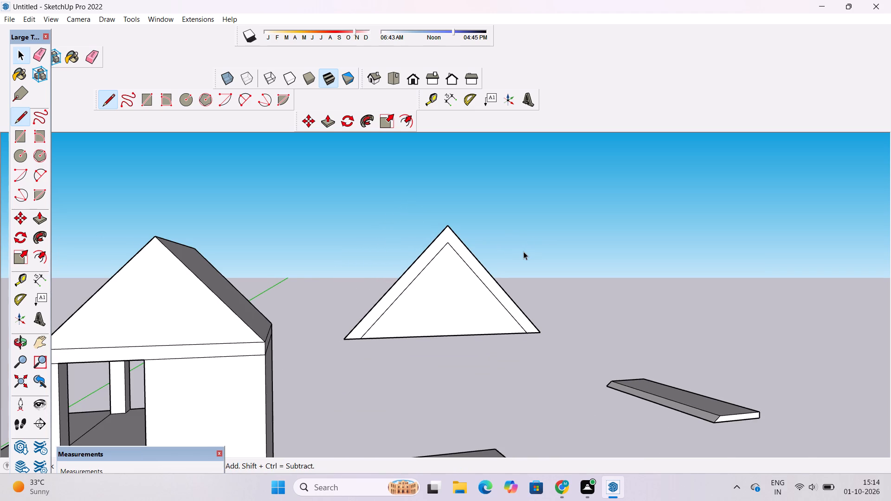
# Examine the enlarged gable triangle beside the house from the front, the side and behind.
pyautogui.press('o')
pyautogui.moveTo(558, 266); pyautogui.dragTo(342, 293)
pyautogui.moveTo(560, 277); pyautogui.dragTo(362, 294)
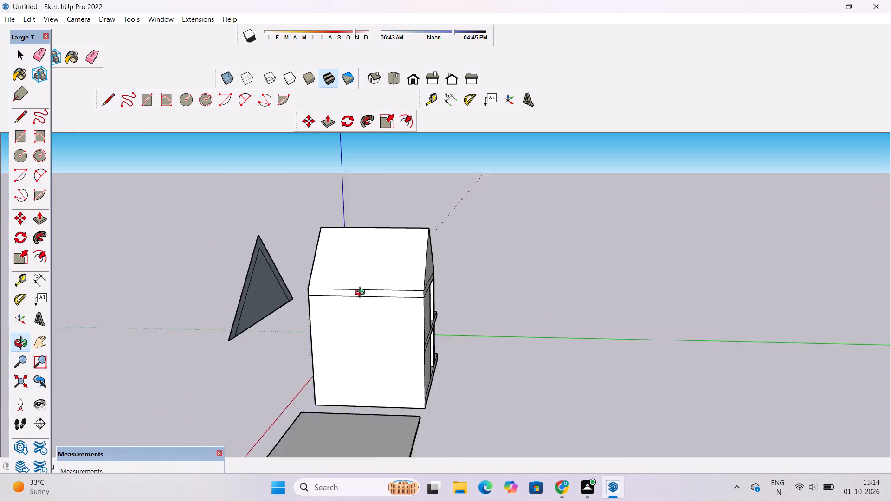
pyautogui.moveTo(362, 294); pyautogui.dragTo(755, 279)
pyautogui.scroll(-5, 734, 276)
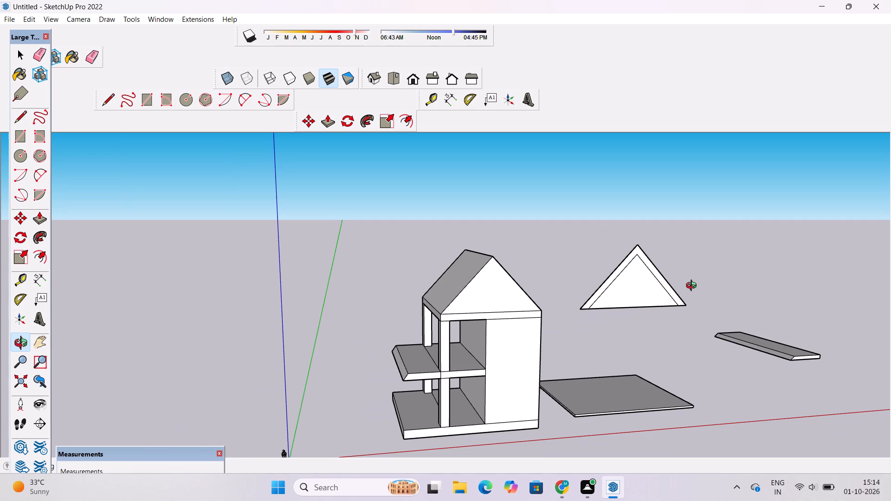
pyautogui.keyDown('shift'); pyautogui.moveTo(693, 292); pyautogui.dragTo(618, 304); pyautogui.keyUp('shift')
pyautogui.scroll(-3, 618, 304)
pyautogui.scroll(1, 624, 319)
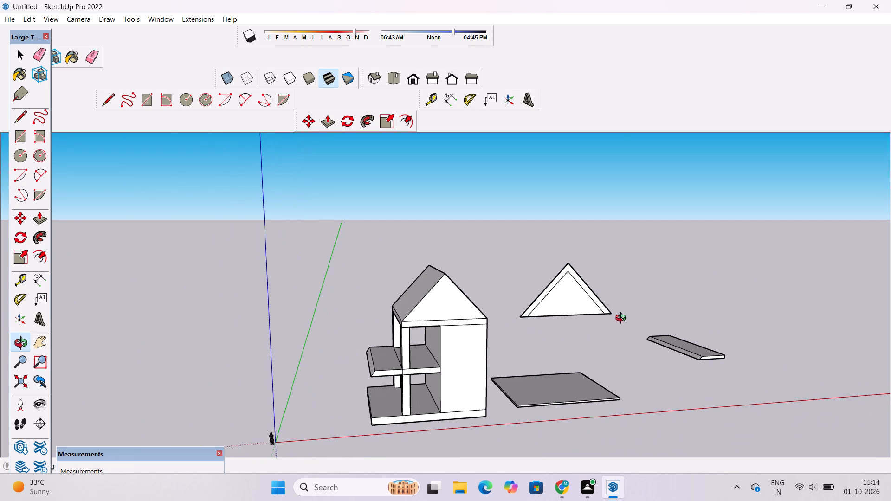
pyautogui.scroll(-1, 572, 337)
pyautogui.keyDown('shift'); pyautogui.moveTo(552, 316); pyautogui.dragTo(567, 357); pyautogui.keyUp('shift')
pyautogui.keyDown('shift'); pyautogui.scroll(5, 588, 347); pyautogui.keyUp('shift')
pyautogui.moveTo(588, 346); pyautogui.dragTo(517, 343)
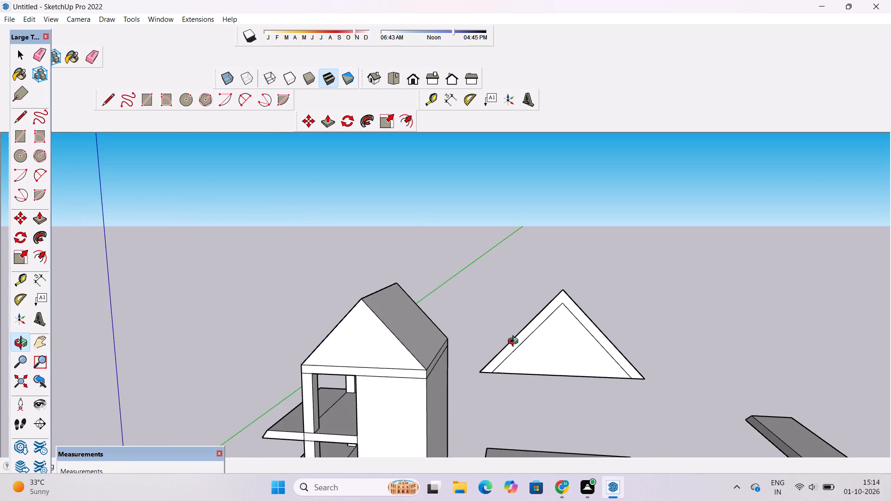
pyautogui.scroll(4, 516, 341)
pyautogui.keyDown('shift'); pyautogui.moveTo(550, 333); pyautogui.dragTo(473, 320); pyautogui.keyUp('shift')
pyautogui.moveTo(464, 330); pyautogui.dragTo(536, 310)
pyautogui.scroll(3, 542, 306)
pyautogui.keyDown('shift'); pyautogui.moveTo(568, 287); pyautogui.dragTo(495, 287); pyautogui.keyUp('shift')
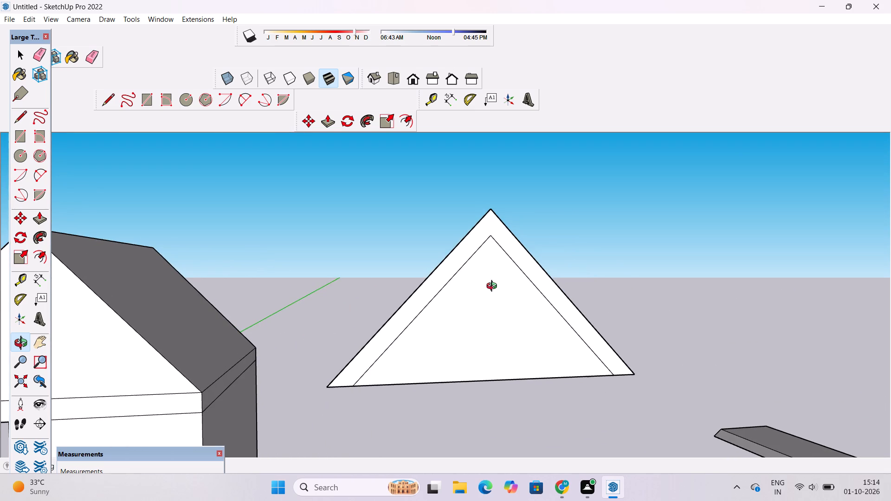
pyautogui.moveTo(494, 287); pyautogui.dragTo(504, 283)
# Erase the two inner sloped lines of the original gable triangle, leaving only the larger outer triangle.
pyautogui.press('e')
pyautogui.moveTo(508, 236); pyautogui.dragTo(504, 242)
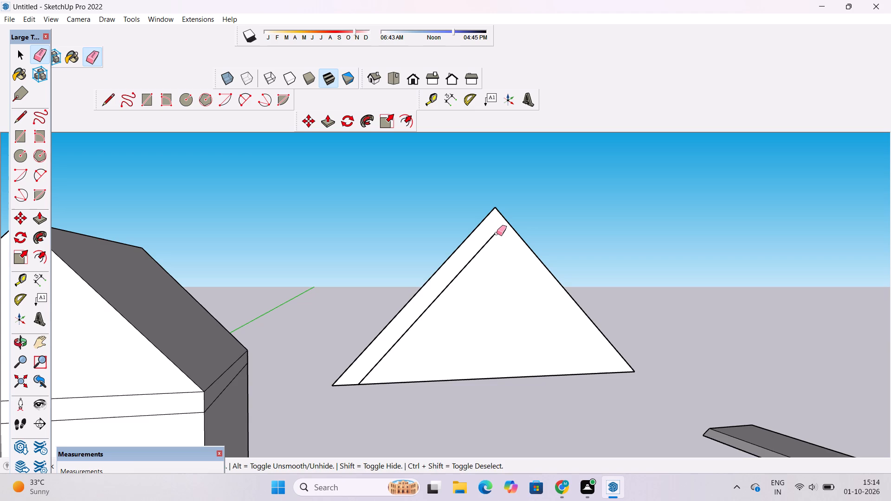
pyautogui.moveTo(496, 232); pyautogui.dragTo(491, 234)
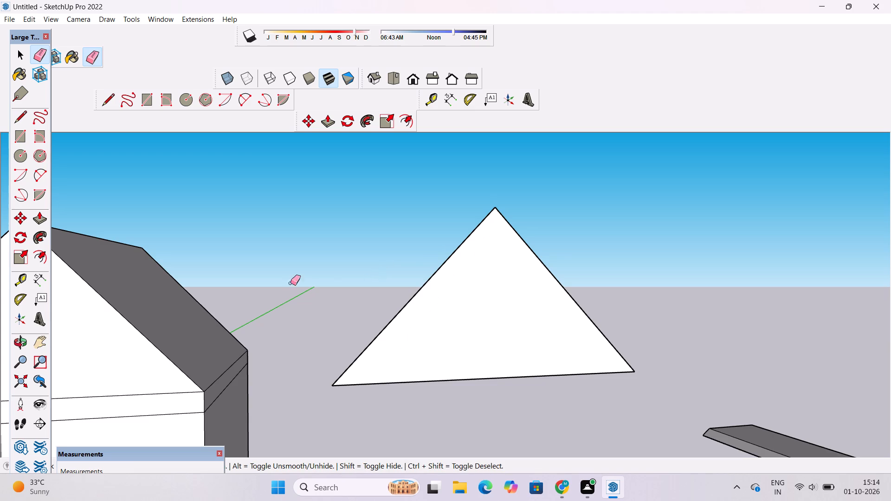
# Offset the large triangle's outline inward by a narrow margin to set the roof thickness.
pyautogui.click(405, 130)
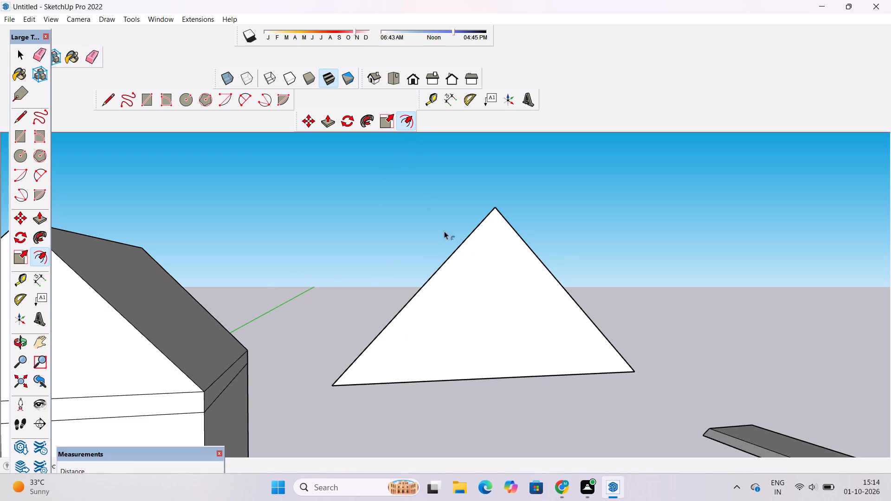
pyautogui.click(486, 229)
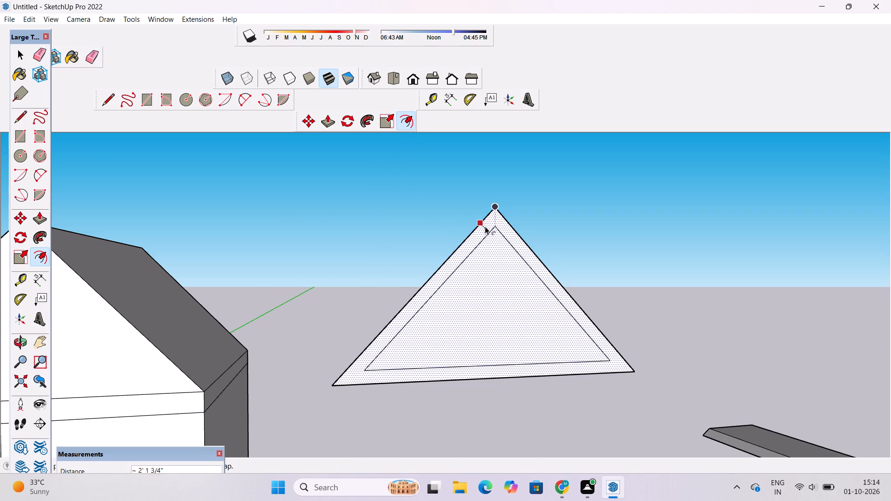
pyautogui.scroll(4, 484, 227)
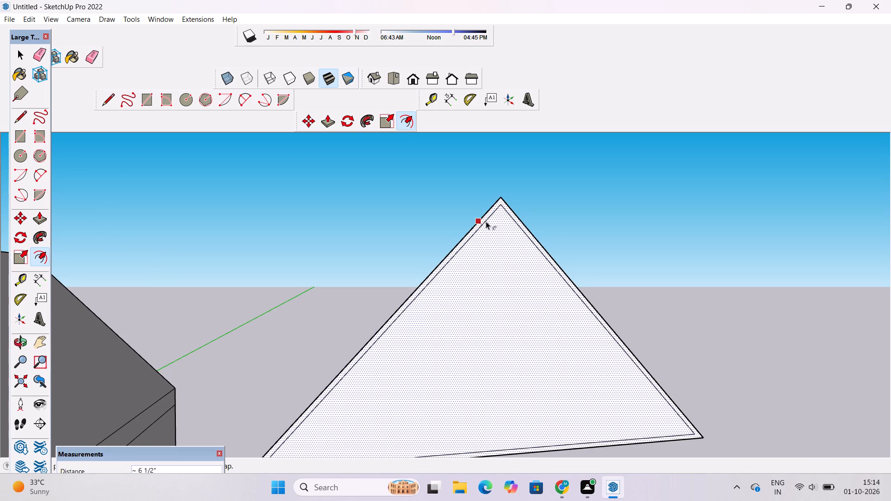
pyautogui.scroll(-2, 485, 228)
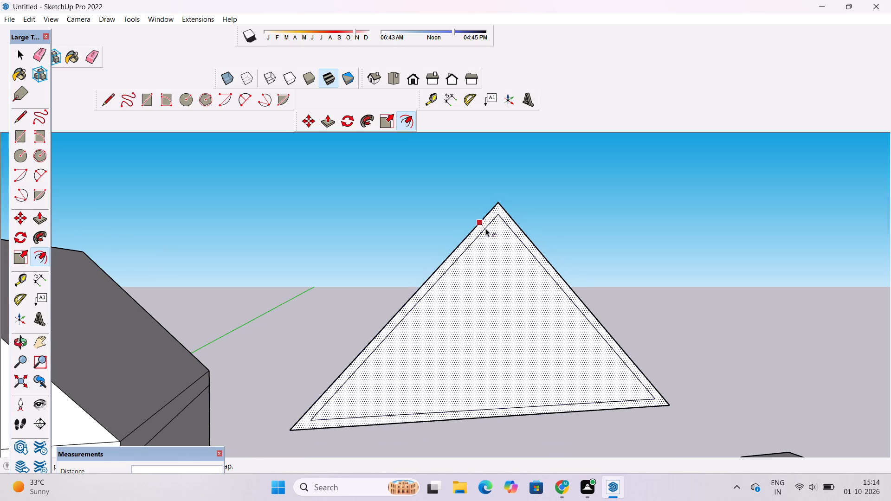
pyautogui.click(484, 231)
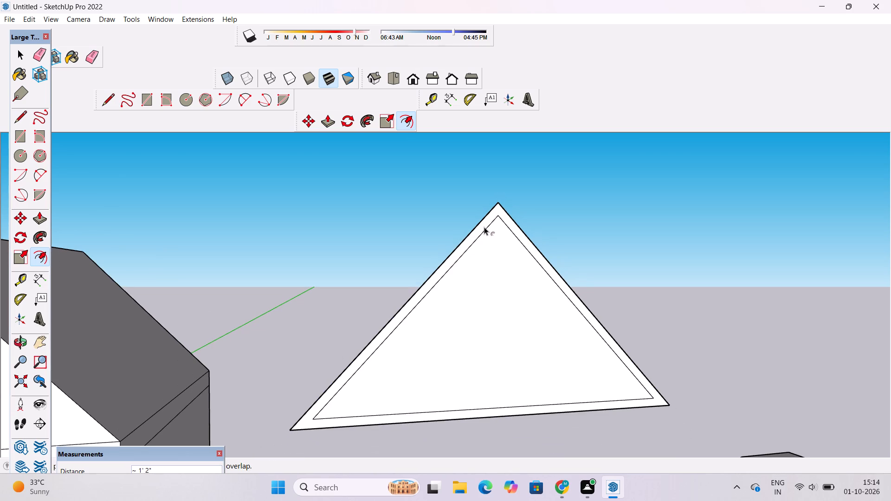
# Draw short lines from both lower corners of the inner triangle down to the outer base, continuing the inner slopes.
pyautogui.click(110, 103)
pyautogui.scroll(-5, 263, 357)
pyautogui.scroll(8, 271, 420)
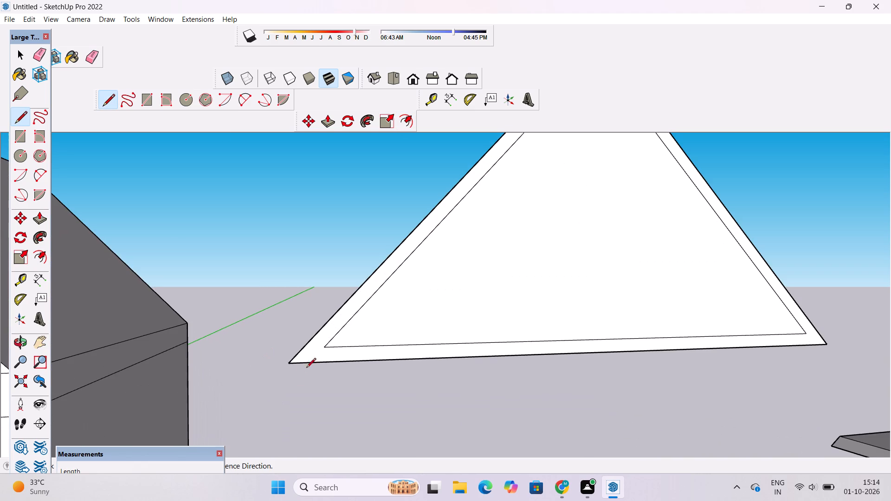
pyautogui.click(324, 348)
pyautogui.click(308, 363)
pyautogui.scroll(-7, 240, 343)
pyautogui.scroll(5, 585, 334)
pyautogui.scroll(4, 518, 340)
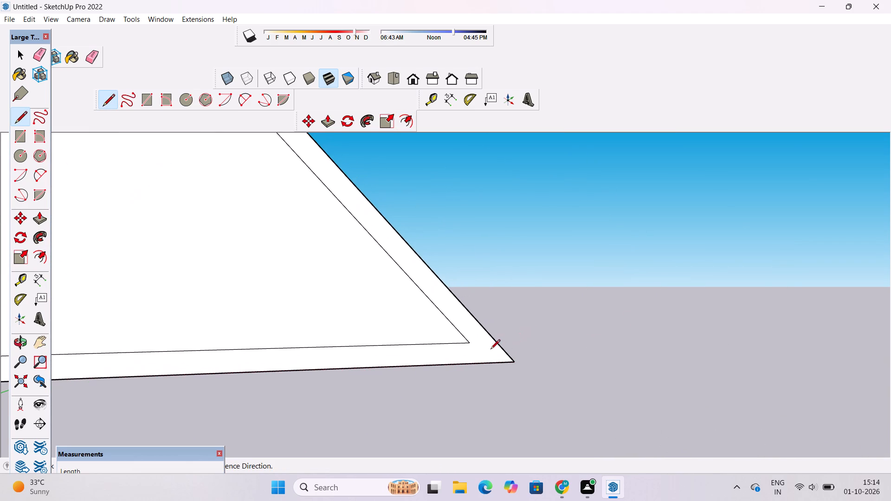
pyautogui.click(470, 344)
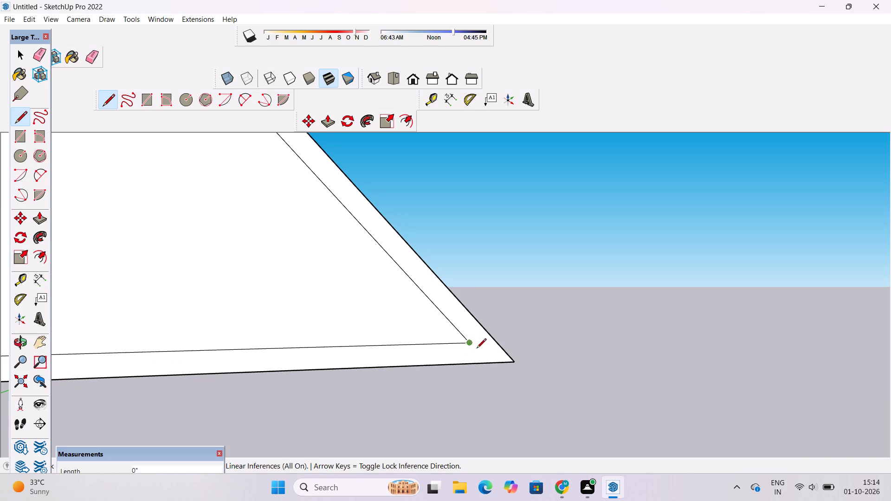
pyautogui.click(488, 363)
pyautogui.scroll(-13, 607, 313)
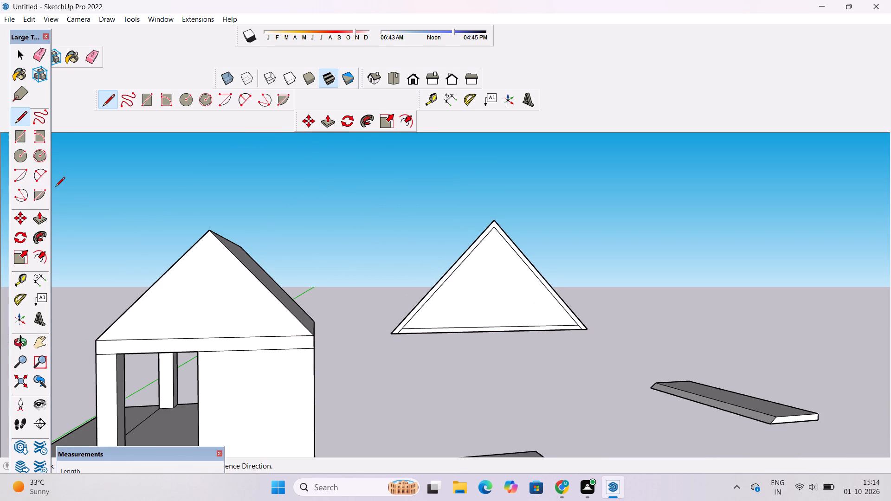
# Erase the inner base line and the outer base edge between the eave ends, leaving an inverted-V roof profile.
pyautogui.click(86, 57)
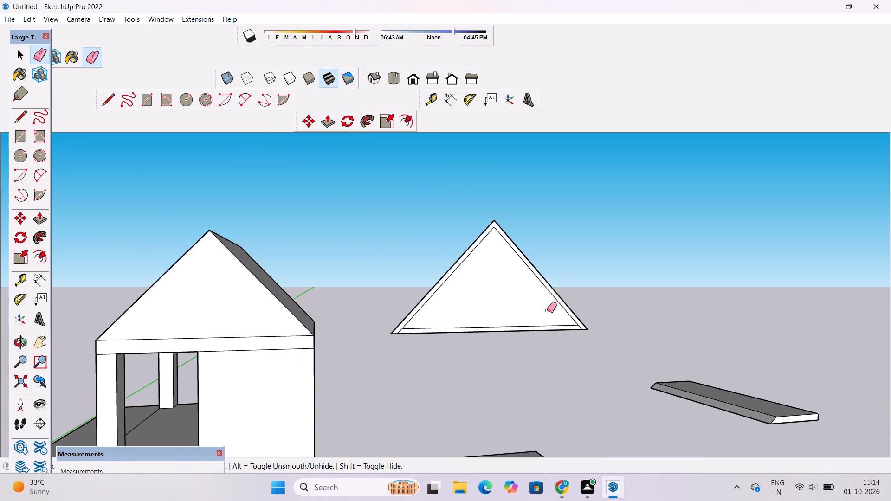
pyautogui.click(509, 328)
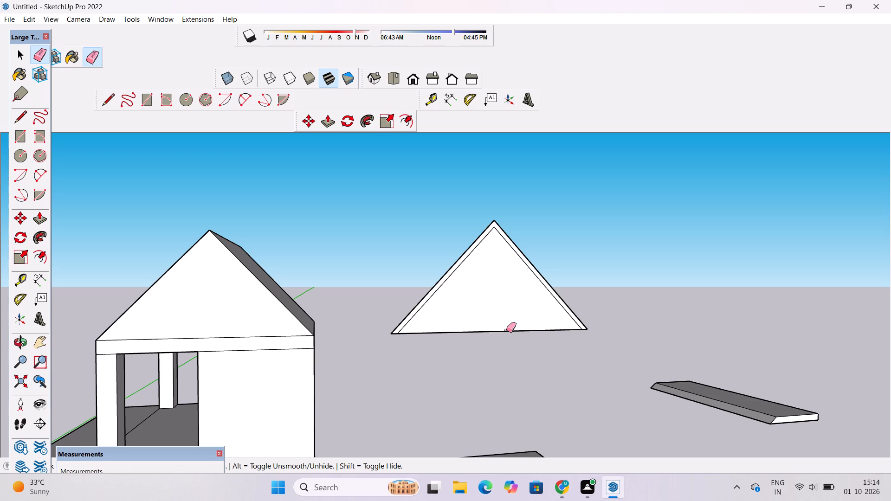
pyautogui.click(506, 330)
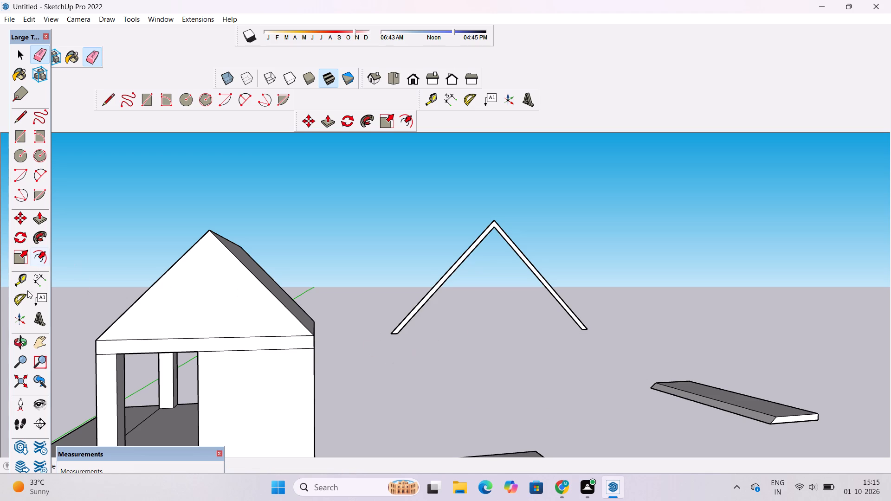
# Extrude the inverted-V roof profile 51' with Push/Pull.
pyautogui.click(39, 220)
pyautogui.scroll(8, 497, 234)
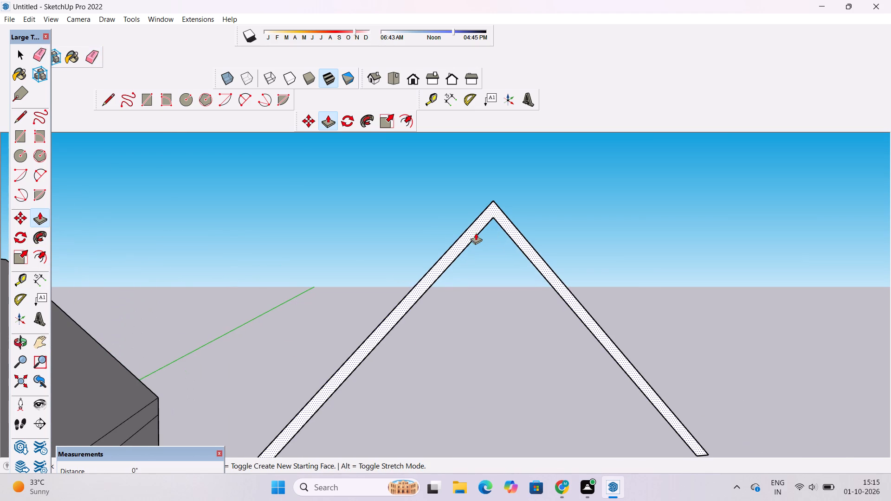
pyautogui.click(469, 233)
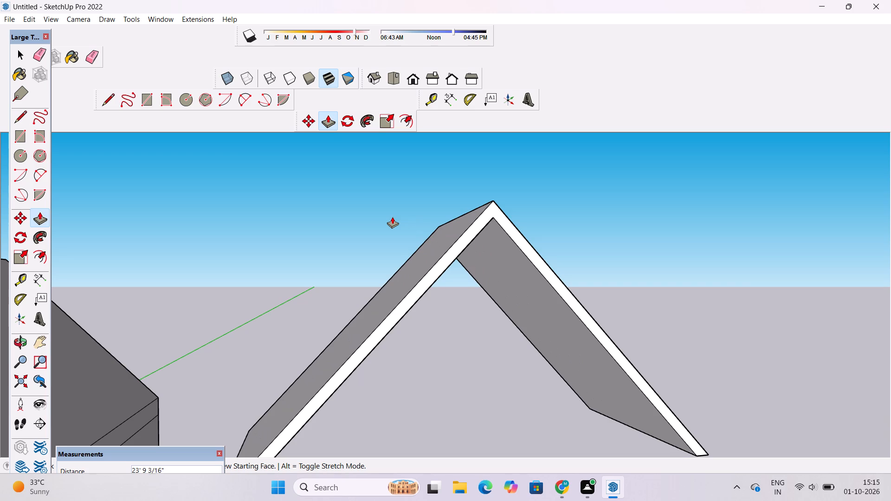
pyautogui.write('51')
pyautogui.press("'")
pyautogui.press('Return')
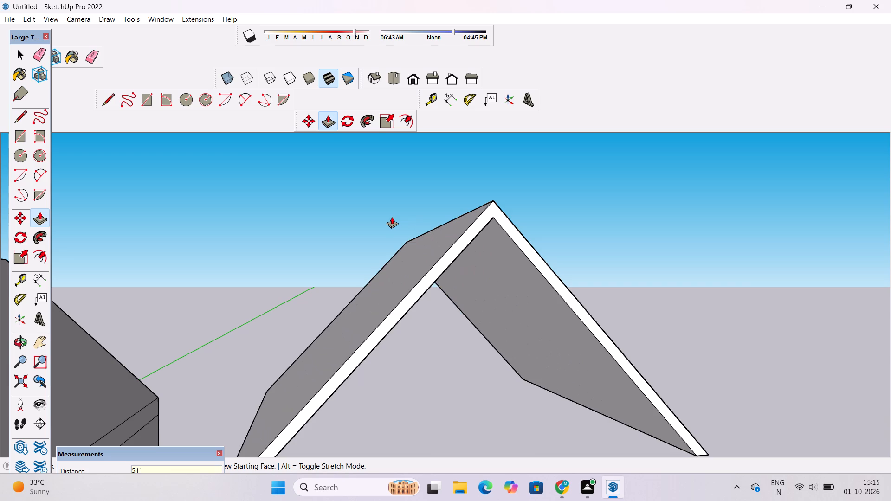
pyautogui.scroll(-8, 393, 221)
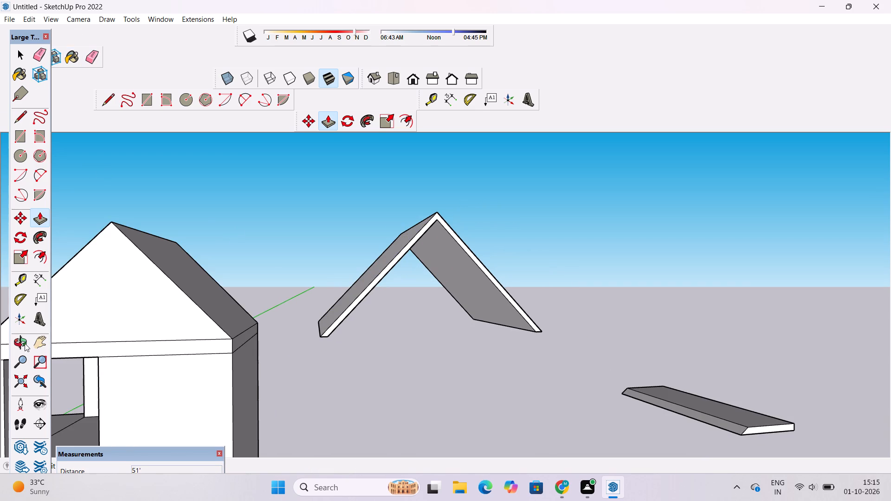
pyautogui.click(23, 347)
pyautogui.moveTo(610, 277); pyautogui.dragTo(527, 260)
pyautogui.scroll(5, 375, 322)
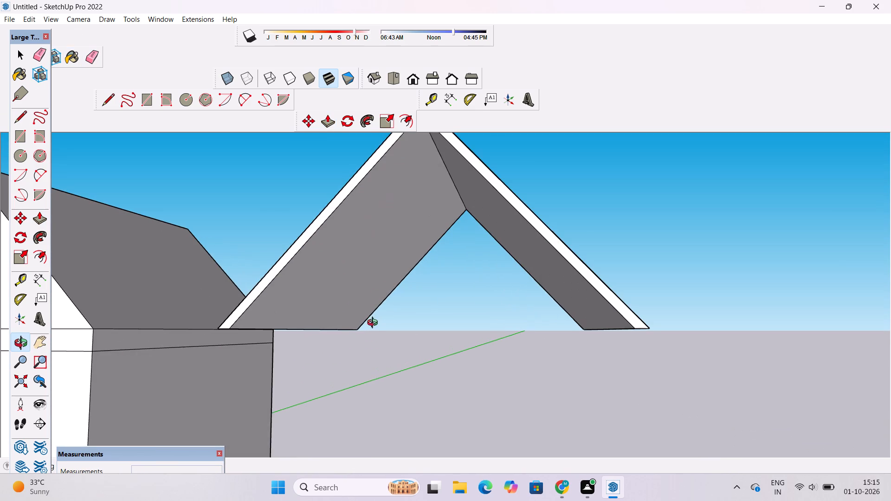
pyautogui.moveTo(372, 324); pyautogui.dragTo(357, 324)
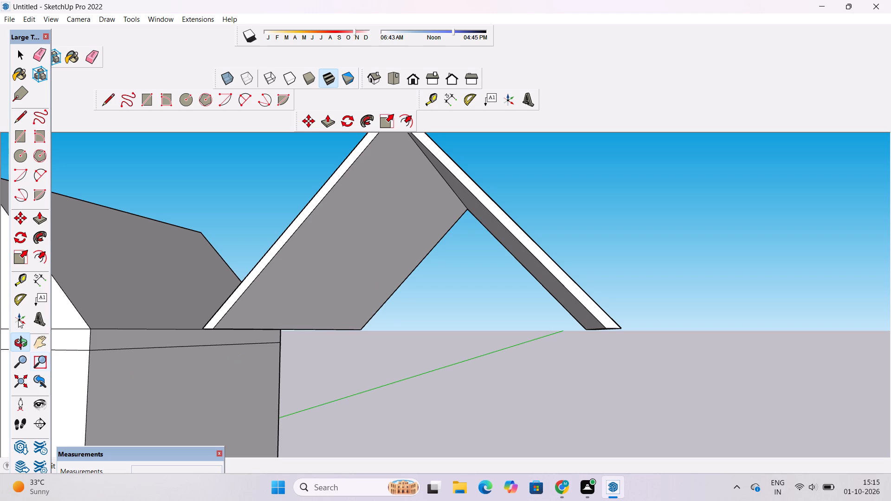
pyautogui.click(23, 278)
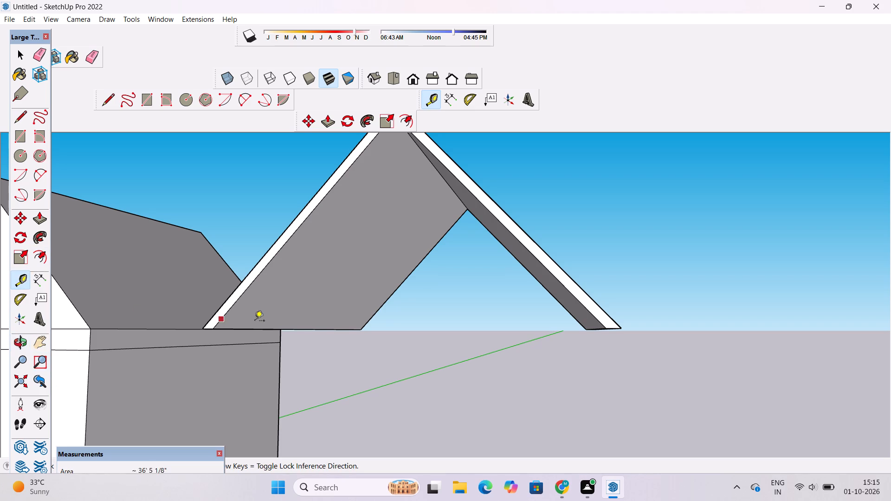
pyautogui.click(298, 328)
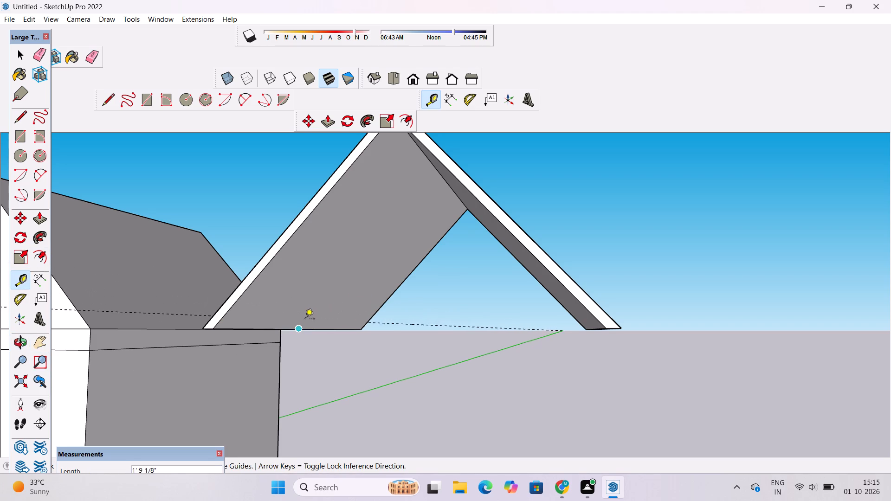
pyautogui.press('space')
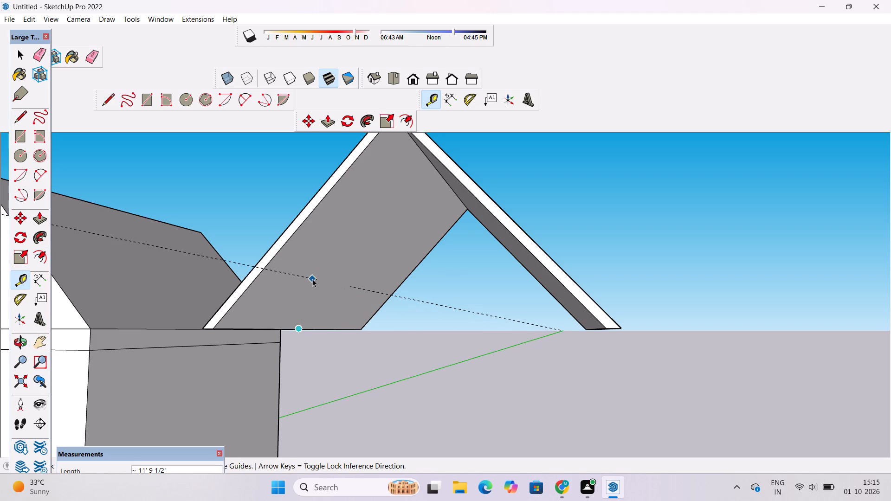
# Place a Tape Measure guide 3' in from the lower eave edge on the underside of one roof slope.
pyautogui.press('o')
pyautogui.scroll(-5, 307, 292)
pyautogui.moveTo(252, 327); pyautogui.dragTo(505, 296)
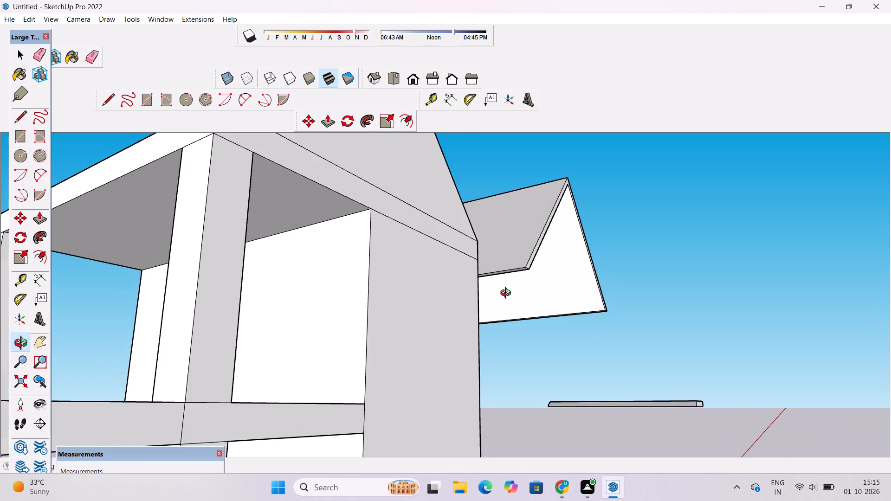
pyautogui.moveTo(536, 301); pyautogui.dragTo(486, 320)
pyautogui.keyDown('shift'); pyautogui.moveTo(496, 313); pyautogui.dragTo(404, 357); pyautogui.keyUp('shift')
pyautogui.scroll(4, 428, 347)
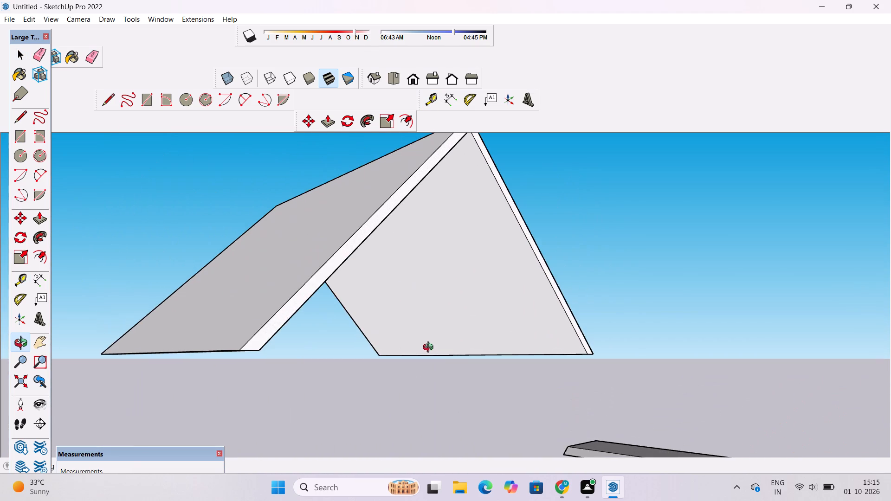
pyautogui.moveTo(429, 363); pyautogui.dragTo(447, 339)
pyautogui.moveTo(449, 321); pyautogui.dragTo(472, 301)
pyautogui.moveTo(475, 324); pyautogui.dragTo(479, 308)
pyautogui.moveTo(478, 306); pyautogui.dragTo(491, 300)
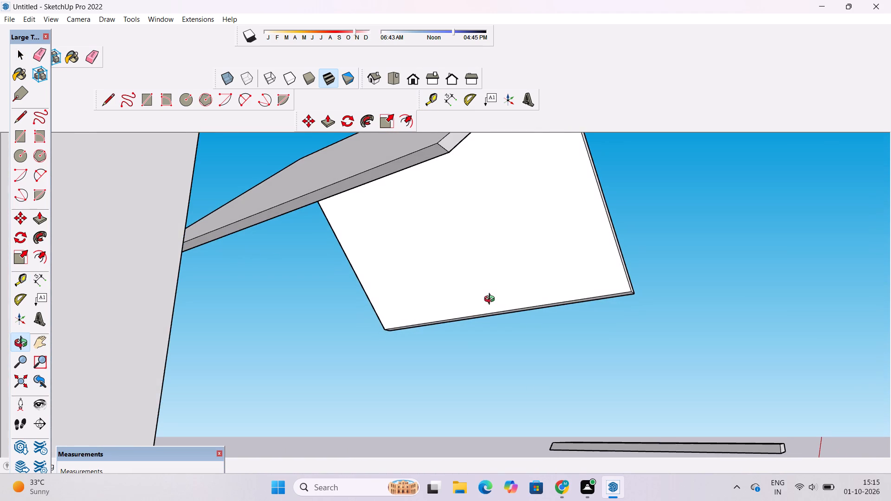
pyautogui.keyDown('shift'); pyautogui.click(491, 300); pyautogui.keyUp('shift')
pyautogui.press('t')
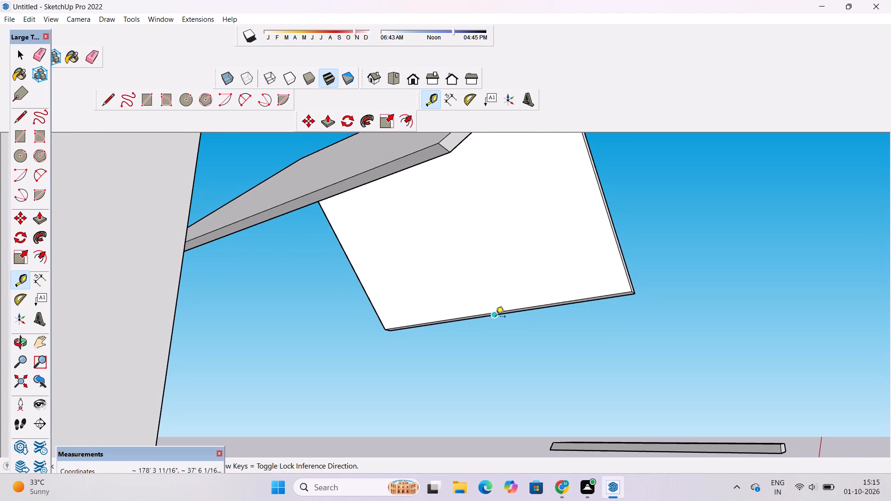
pyautogui.click(493, 314)
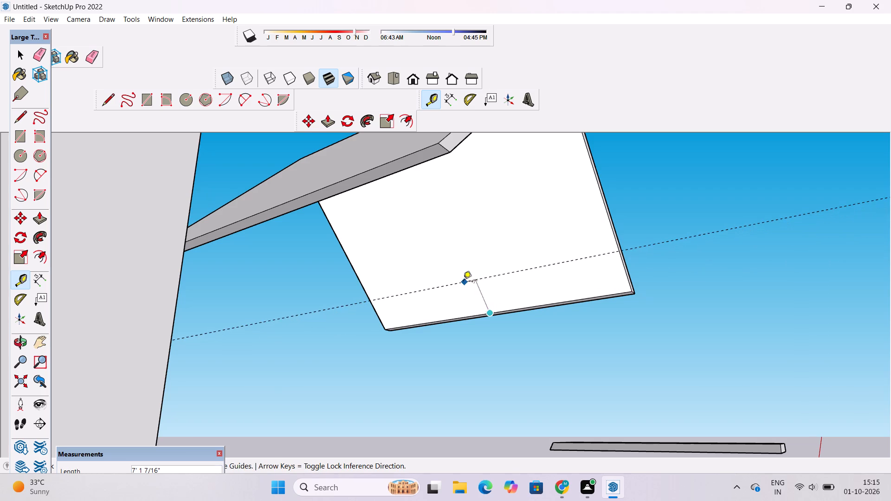
pyautogui.write("3'")
pyautogui.press('Return')
# Draw a line along the guide across the full length of the slope's underside.
pyautogui.press('l')
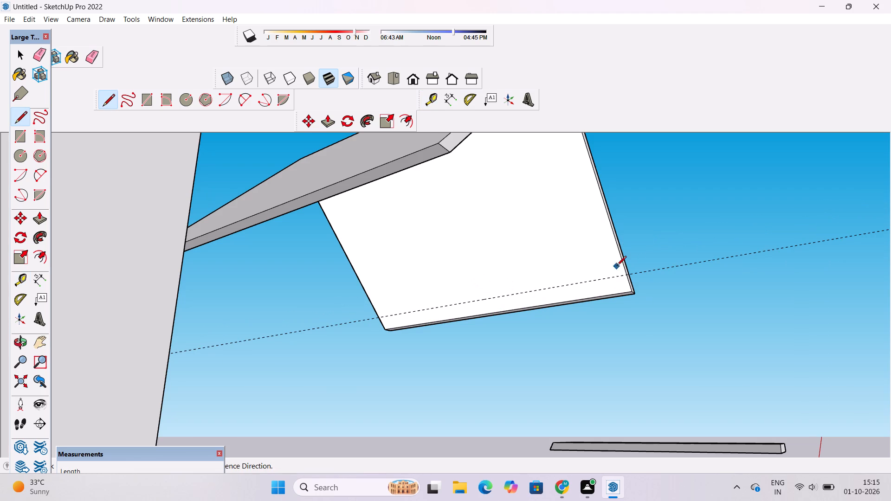
pyautogui.click(626, 276)
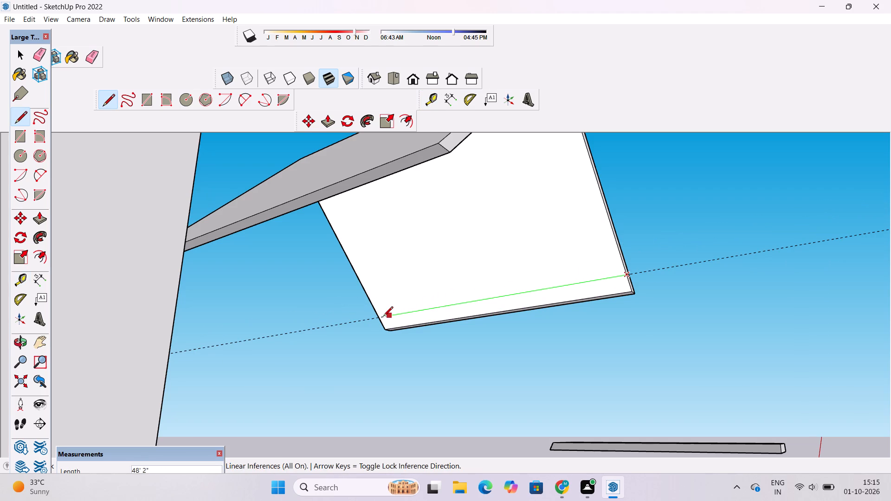
pyautogui.click(382, 318)
# Erase the dashed guide line beside the roof's eave.
pyautogui.press('o')
pyautogui.scroll(-6, 384, 318)
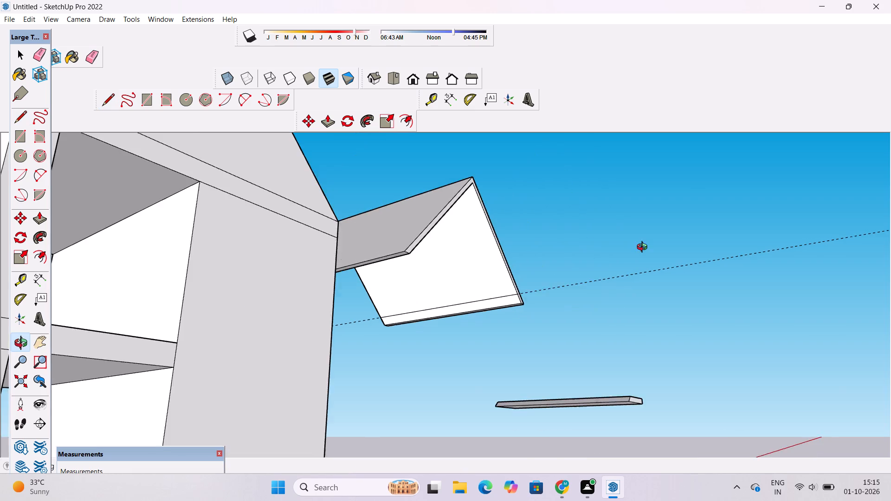
pyautogui.moveTo(644, 248); pyautogui.dragTo(523, 326)
pyautogui.scroll(-3, 516, 318)
pyautogui.keyDown('shift'); pyautogui.moveTo(546, 274); pyautogui.dragTo(547, 297); pyautogui.keyUp('shift')
pyautogui.scroll(1, 541, 296)
pyautogui.press('e')
pyautogui.moveTo(613, 298); pyautogui.dragTo(584, 323)
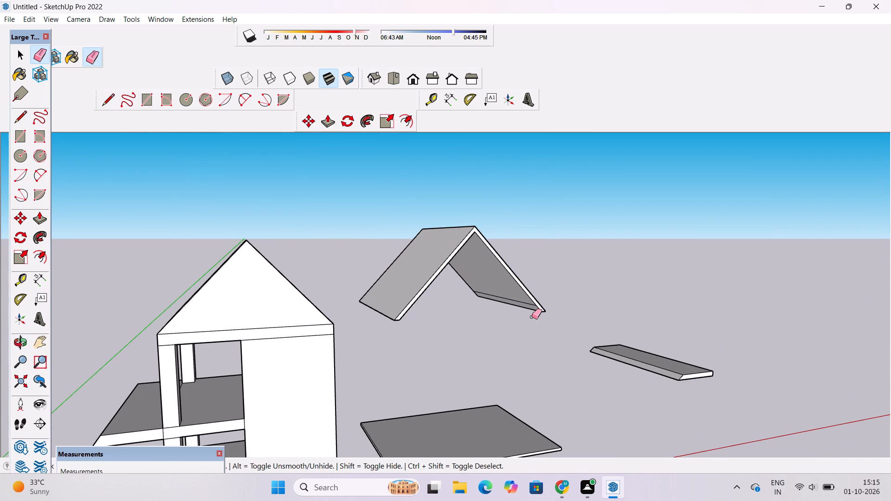
pyautogui.press('space')
# Select the whole connected gable roof and make it a group.
pyautogui.scroll(6, 497, 313)
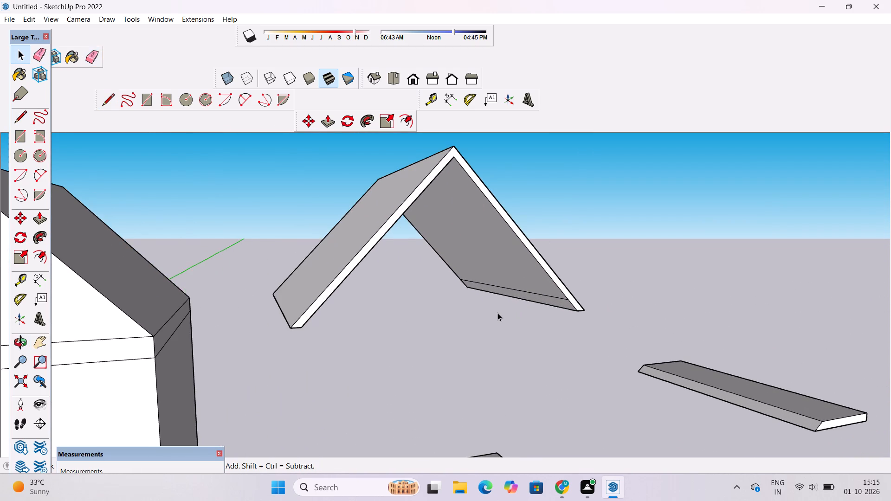
pyautogui.scroll(-5, 491, 304)
pyautogui.scroll(7, 396, 238)
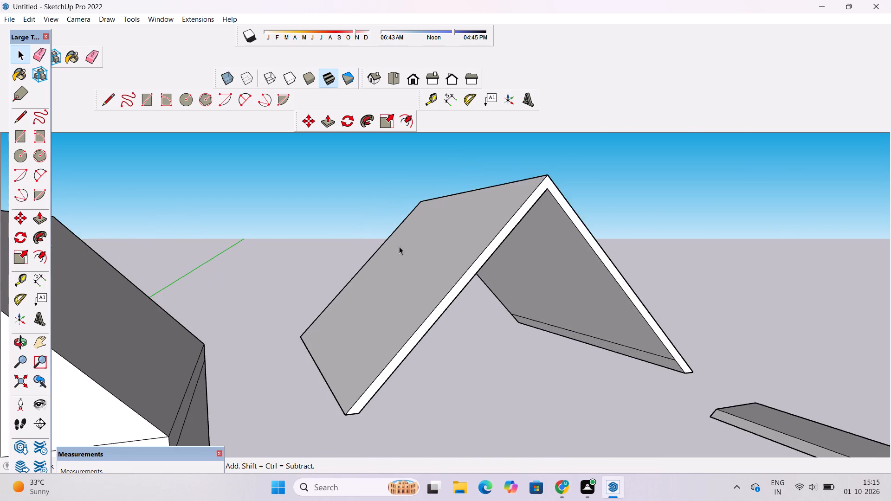
pyautogui.scroll(2, 399, 246)
pyautogui.tripleClick(421, 276)
pyautogui.rightClick(421, 276)
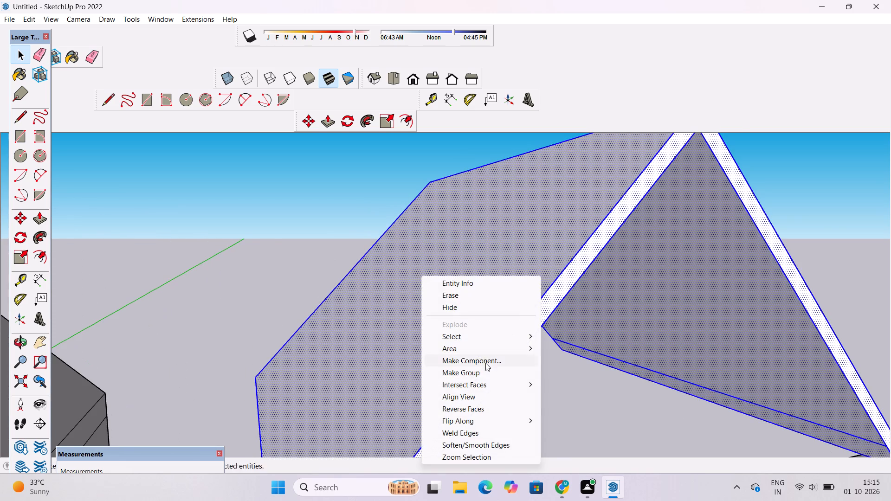
pyautogui.click(472, 369)
# Copy the roof group onto the house, matching the front end of its underside line to the gable wall's lower corner.
pyautogui.press('m')
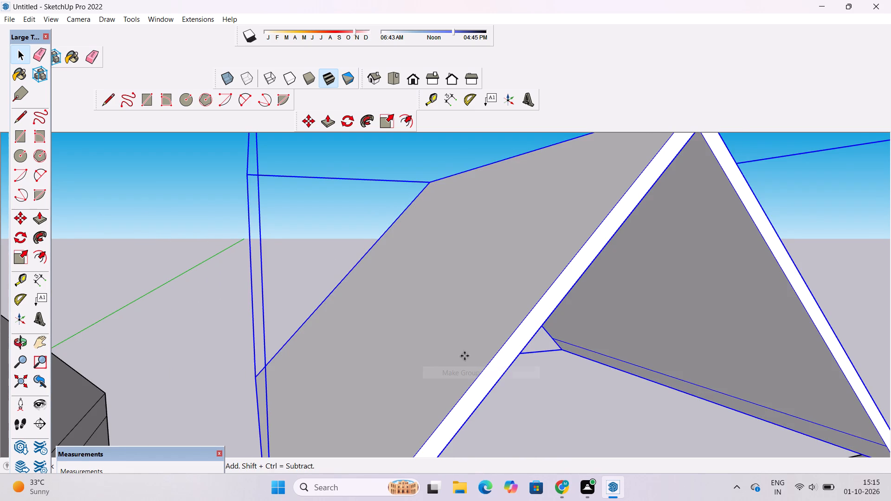
pyautogui.scroll(-6, 446, 312)
pyautogui.scroll(-4, 504, 351)
pyautogui.scroll(2, 625, 377)
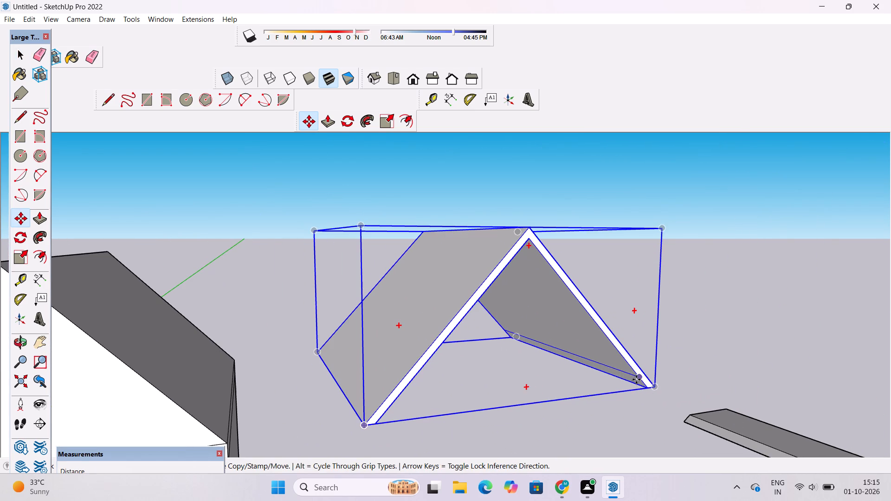
pyautogui.click(635, 376)
pyautogui.scroll(-11, 710, 350)
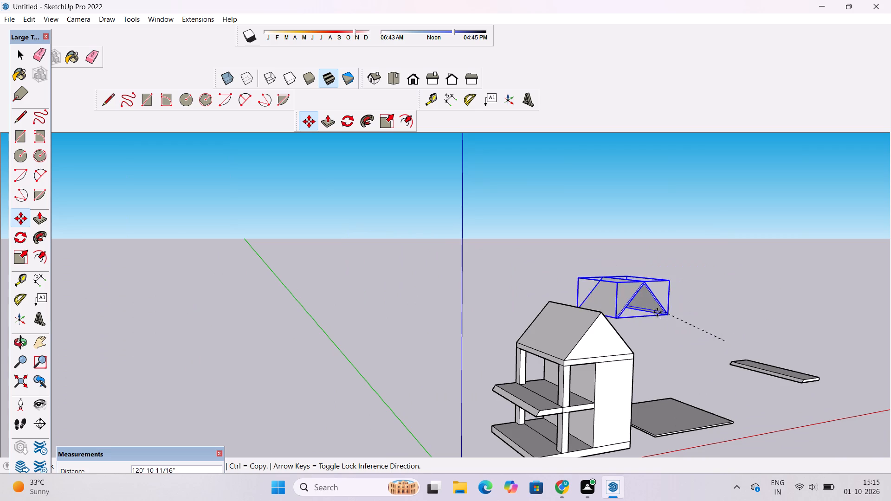
pyautogui.scroll(11, 634, 349)
pyautogui.click(633, 362)
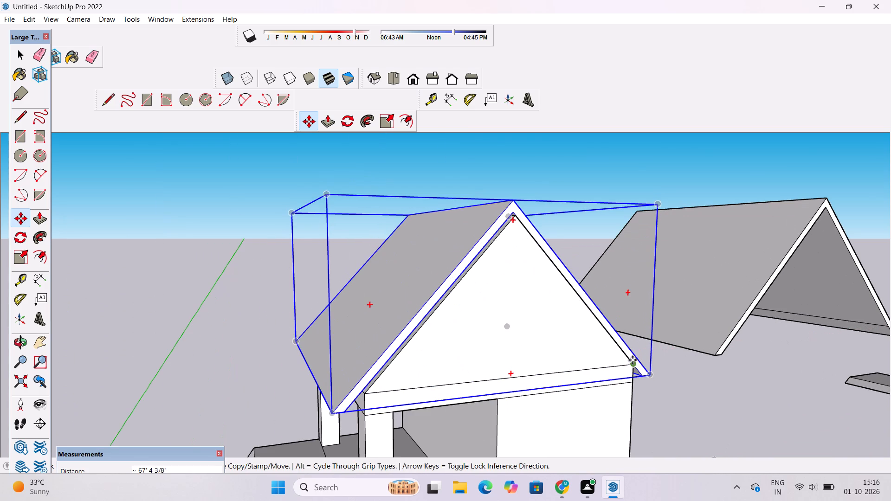
# Deselect the placed roof and examine its fit on the house at the gable end, eaves, ridge and both slopes.
pyautogui.press('o')
pyautogui.scroll(-4, 633, 360)
pyautogui.moveTo(711, 360); pyautogui.dragTo(586, 307)
pyautogui.scroll(-4, 469, 306)
pyautogui.moveTo(463, 305); pyautogui.dragTo(478, 342)
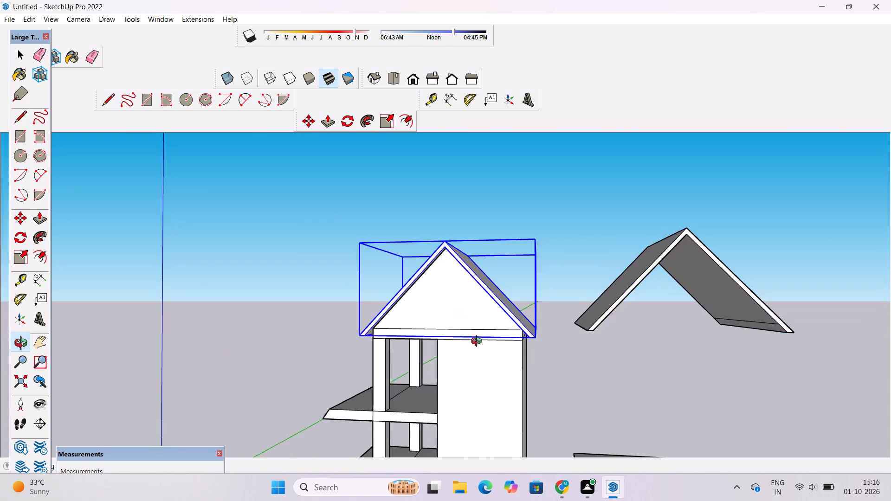
pyautogui.moveTo(478, 342); pyautogui.dragTo(479, 343)
pyautogui.scroll(4, 469, 301)
pyautogui.moveTo(449, 314); pyautogui.dragTo(501, 308)
pyautogui.press('space')
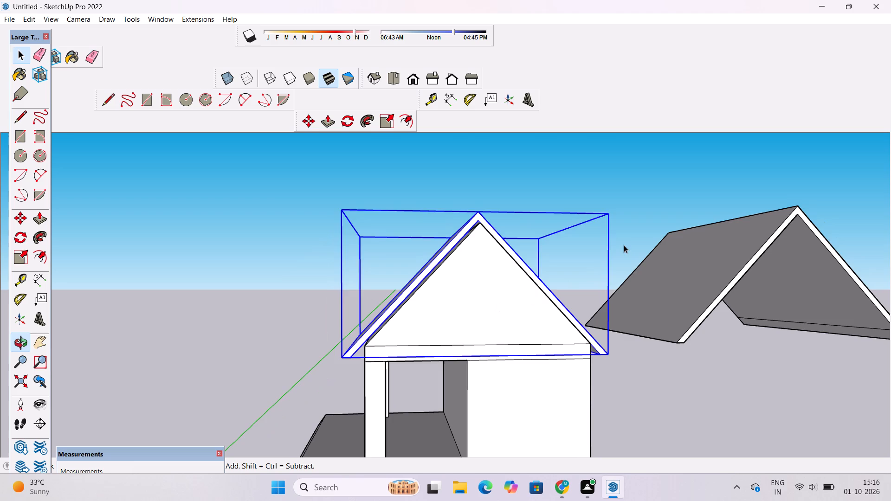
pyautogui.click(624, 245)
pyautogui.scroll(5, 540, 319)
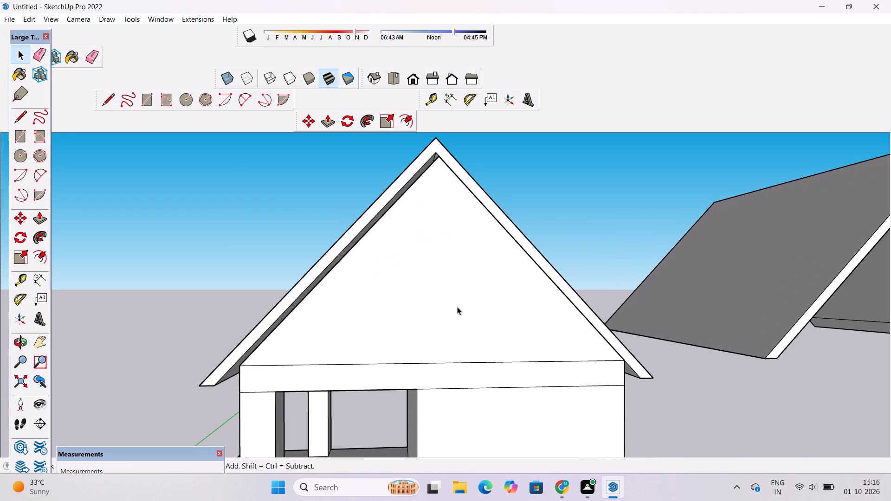
pyautogui.press('o')
pyautogui.moveTo(426, 308); pyautogui.dragTo(457, 339)
pyautogui.scroll(3, 354, 357)
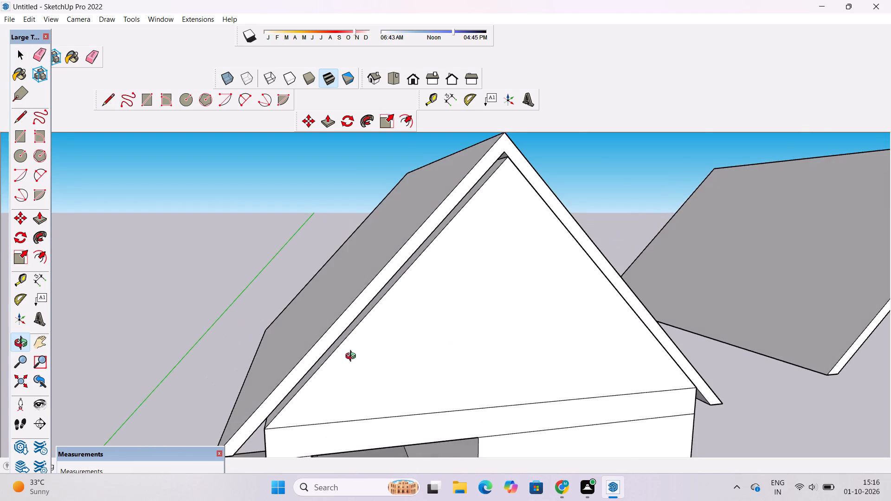
pyautogui.scroll(7, 353, 357)
pyautogui.click(335, 345)
pyautogui.scroll(-2, 335, 346)
pyautogui.keyDown('shift'); pyautogui.moveTo(353, 345); pyautogui.dragTo(349, 393); pyautogui.keyUp('shift')
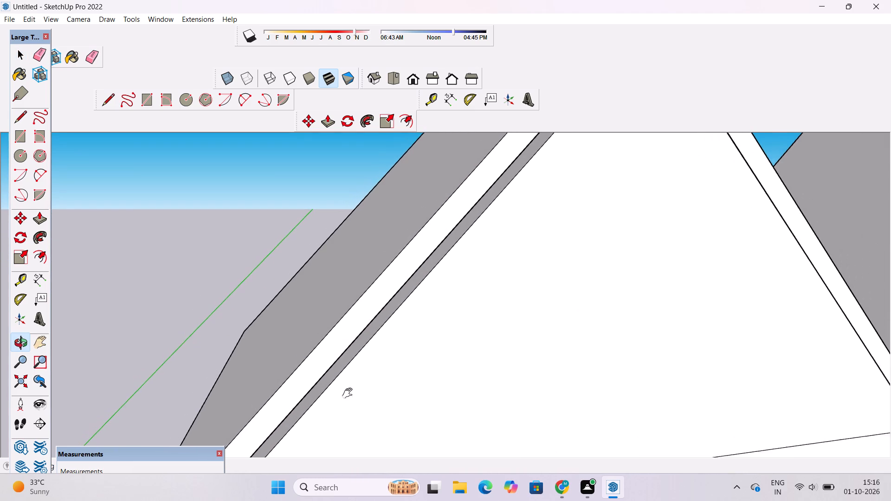
pyautogui.keyDown('shift'); pyautogui.moveTo(349, 393); pyautogui.dragTo(354, 412); pyautogui.keyUp('shift')
pyautogui.scroll(-6, 359, 386)
pyautogui.moveTo(396, 337); pyautogui.dragTo(528, 373)
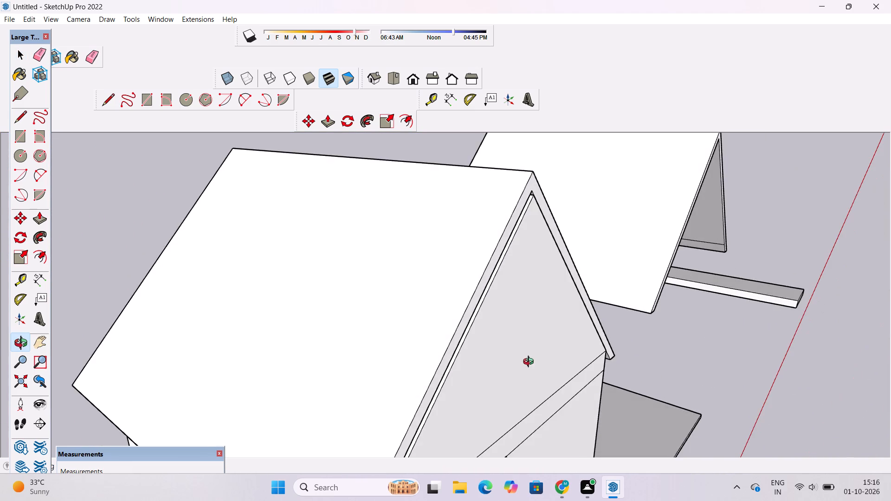
pyautogui.scroll(-5, 484, 327)
pyautogui.moveTo(269, 330); pyautogui.dragTo(552, 291)
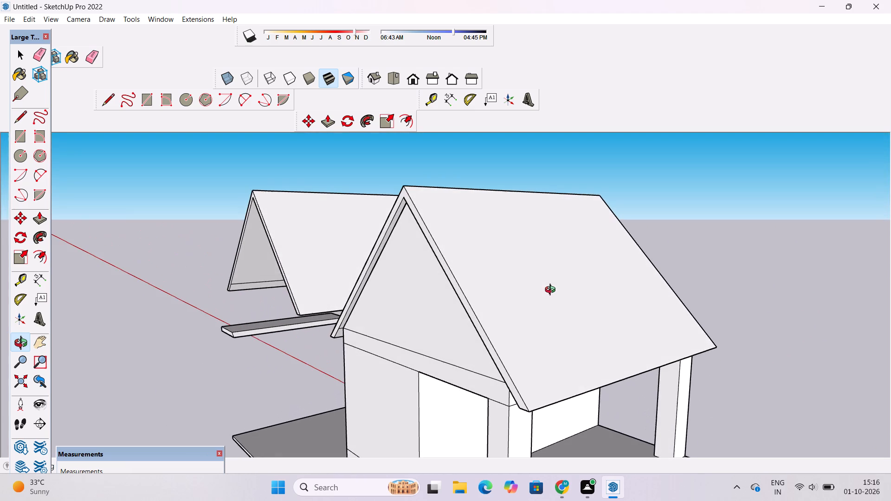
pyautogui.moveTo(552, 291); pyautogui.dragTo(266, 316)
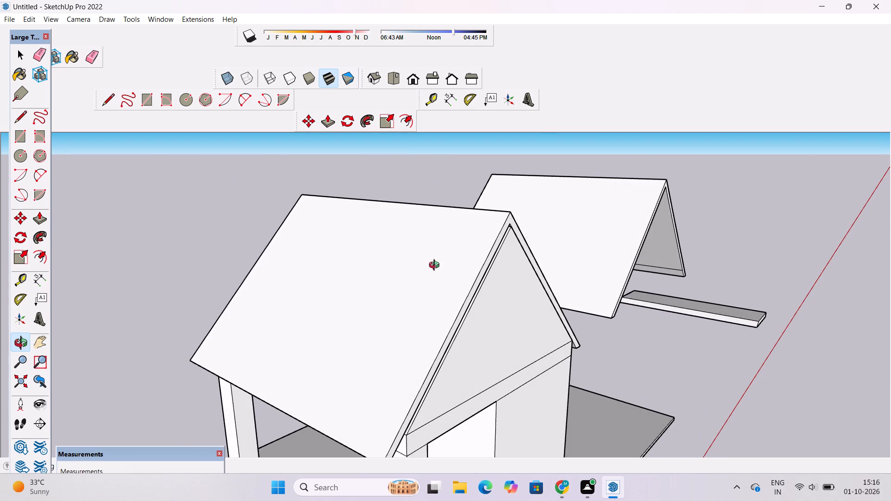
pyautogui.scroll(3, 543, 242)
pyautogui.scroll(-5, 624, 238)
pyautogui.moveTo(629, 257); pyautogui.dragTo(597, 263)
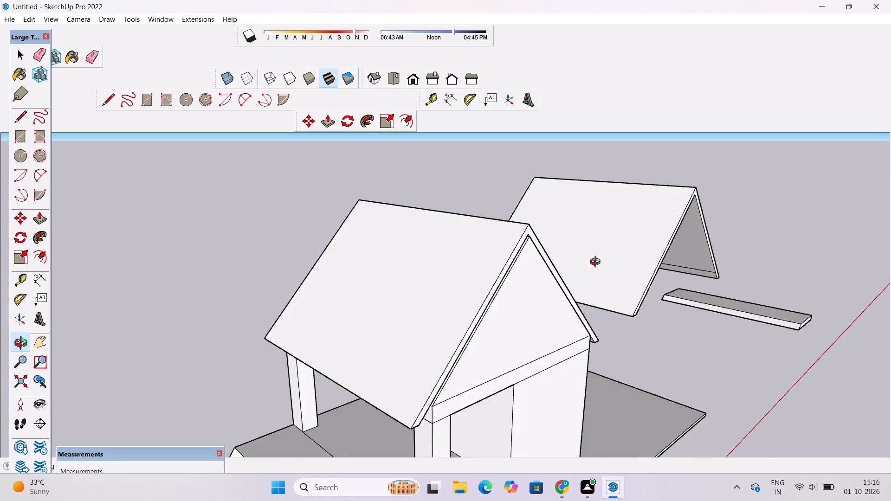
pyautogui.moveTo(597, 263); pyautogui.dragTo(572, 263)
pyautogui.scroll(-5, 507, 260)
pyautogui.scroll(5, 466, 262)
pyautogui.moveTo(536, 325); pyautogui.dragTo(523, 293)
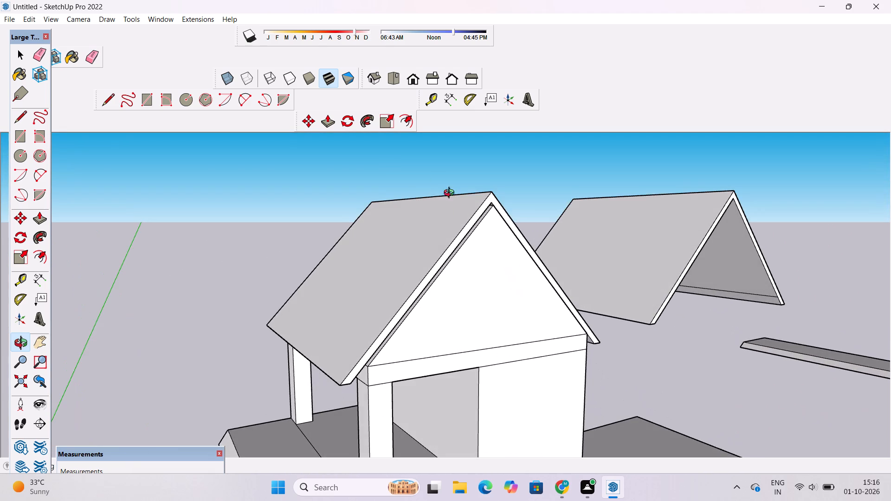
pyautogui.scroll(-4, 381, 168)
pyautogui.scroll(10, 381, 172)
pyautogui.scroll(-5, 371, 195)
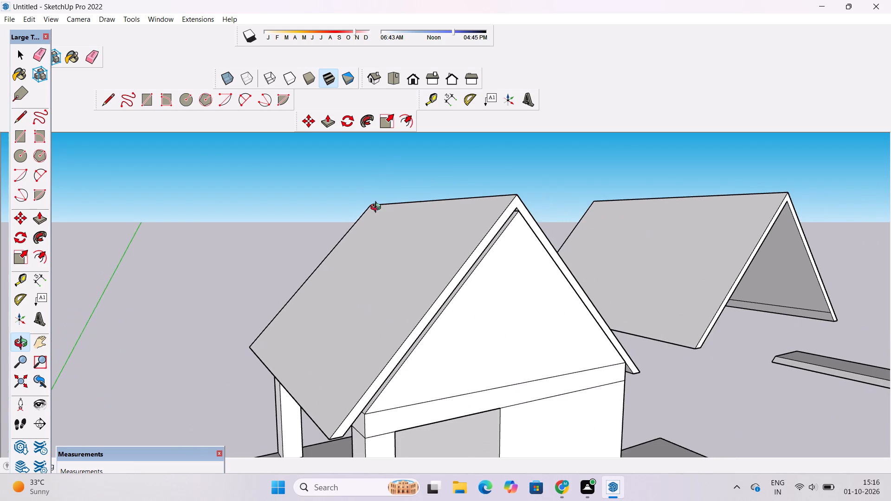
pyautogui.moveTo(415, 232); pyautogui.dragTo(425, 246)
pyautogui.scroll(-5, 426, 243)
pyautogui.scroll(5, 465, 324)
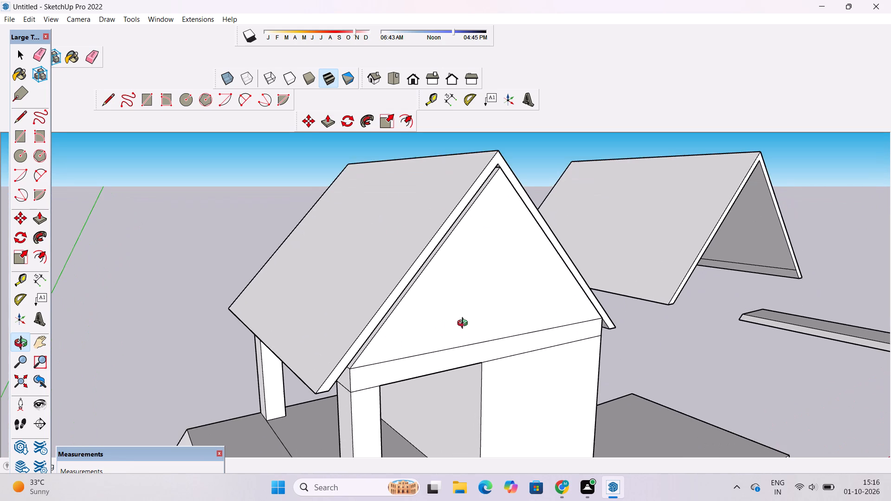
pyautogui.scroll(-3, 465, 324)
pyautogui.scroll(1, 527, 343)
pyautogui.scroll(-1, 526, 336)
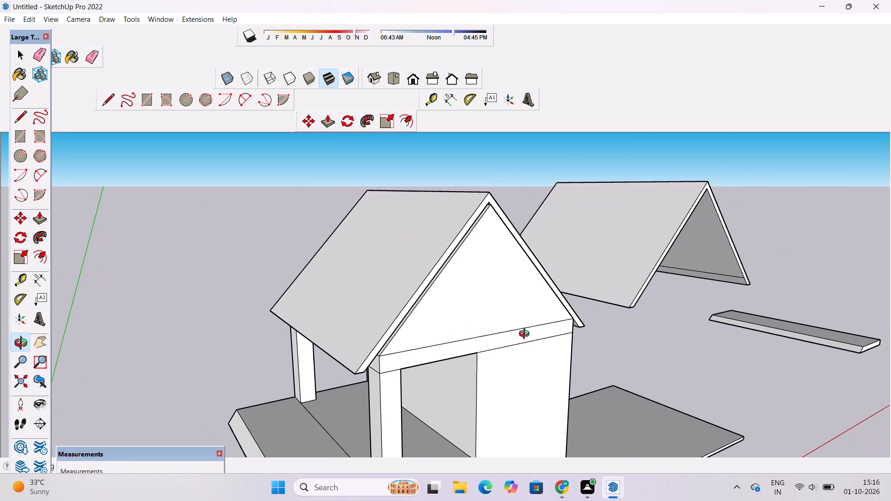
pyautogui.keyDown('shift'); pyautogui.moveTo(523, 323); pyautogui.dragTo(517, 298); pyautogui.keyUp('shift')
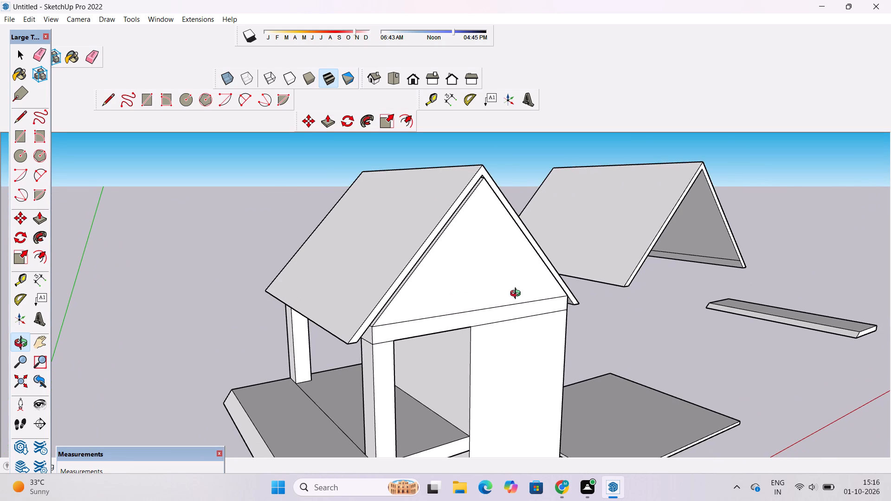
# Move the roof group on the house about 1' 3 7/8" outward beyond the gable wall and deselect it.
pyautogui.press('space')
pyautogui.click(557, 273)
pyautogui.scroll(1, 565, 301)
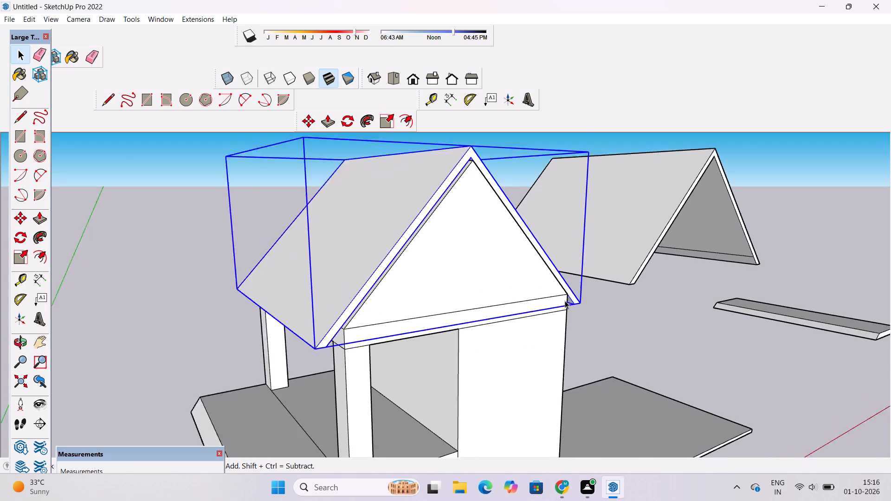
pyautogui.scroll(4, 565, 301)
pyautogui.press('m')
pyautogui.scroll(6, 565, 301)
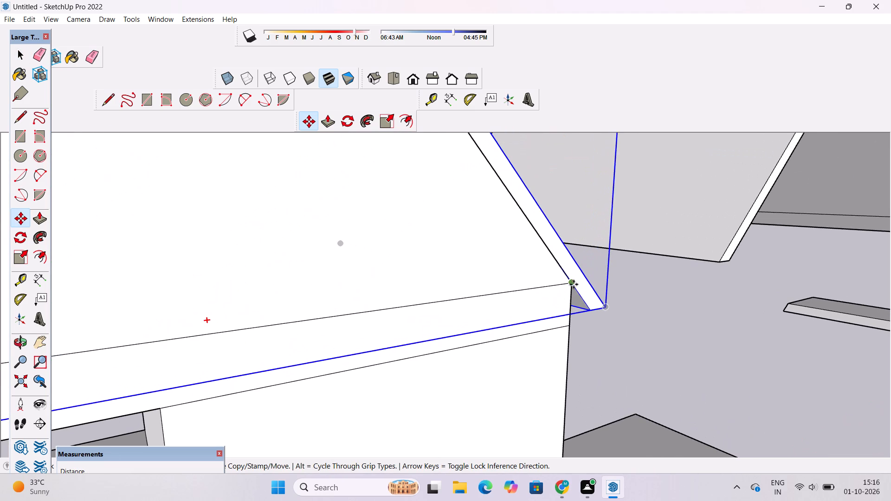
pyautogui.click(574, 284)
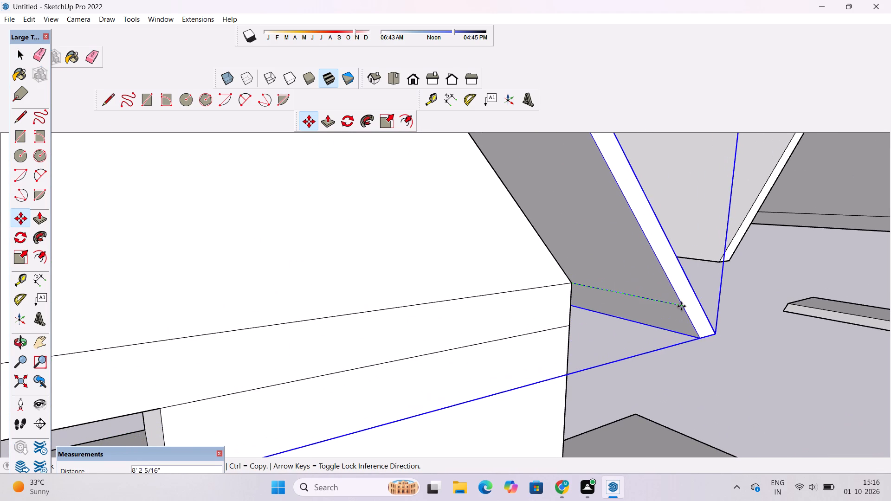
pyautogui.click(586, 288)
pyautogui.press('o')
pyautogui.scroll(-13, 575, 279)
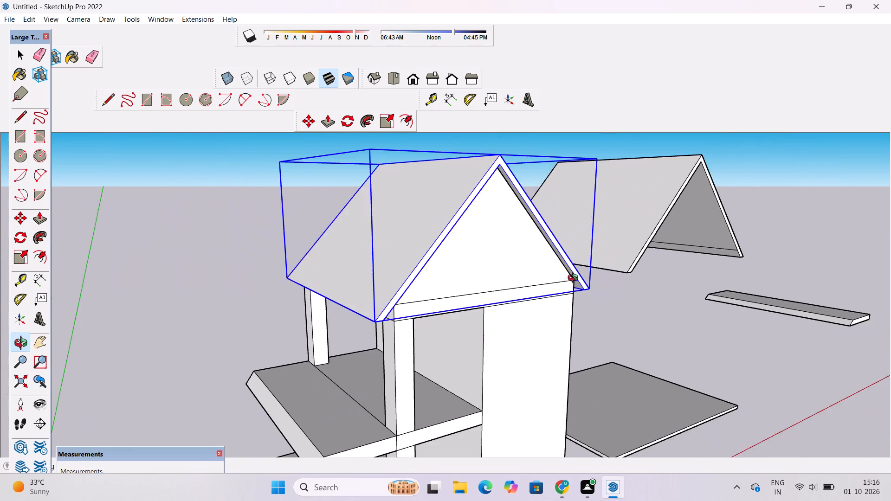
pyautogui.moveTo(620, 287); pyautogui.dragTo(585, 294)
pyautogui.press('space')
pyautogui.click(665, 306)
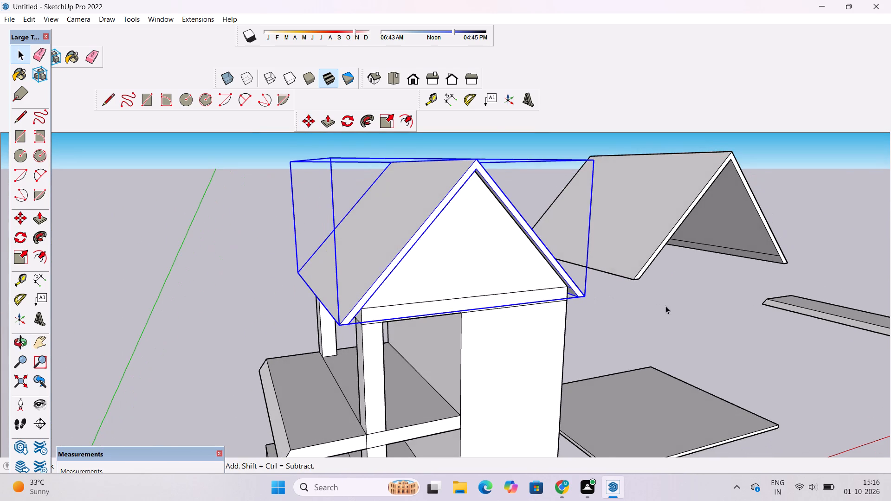
# Examine the fit between the roof's underside and the gable wall's sloping top edges up to the ridge.
pyautogui.scroll(9, 476, 213)
pyautogui.press('o')
pyautogui.moveTo(547, 240); pyautogui.dragTo(506, 240)
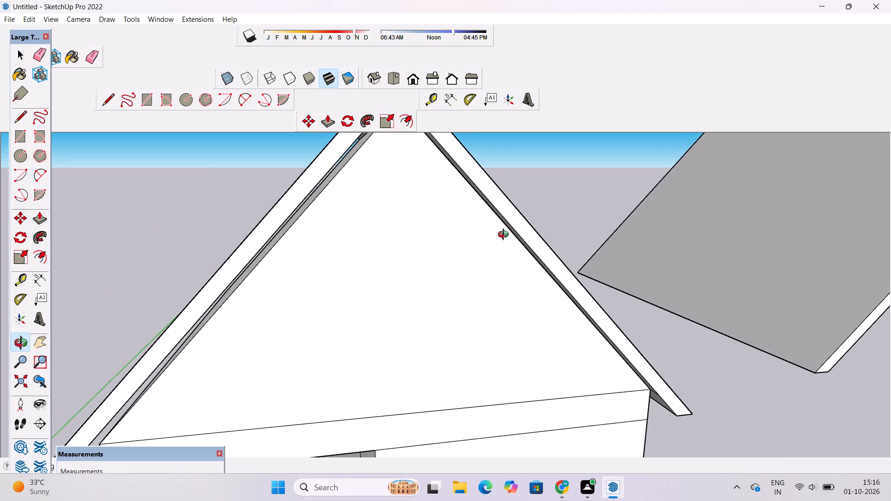
pyautogui.scroll(-2, 505, 234)
pyautogui.keyDown('shift'); pyautogui.moveTo(466, 234); pyautogui.dragTo(559, 344); pyautogui.keyUp('shift')
pyautogui.scroll(-3, 534, 309)
pyautogui.scroll(1, 529, 309)
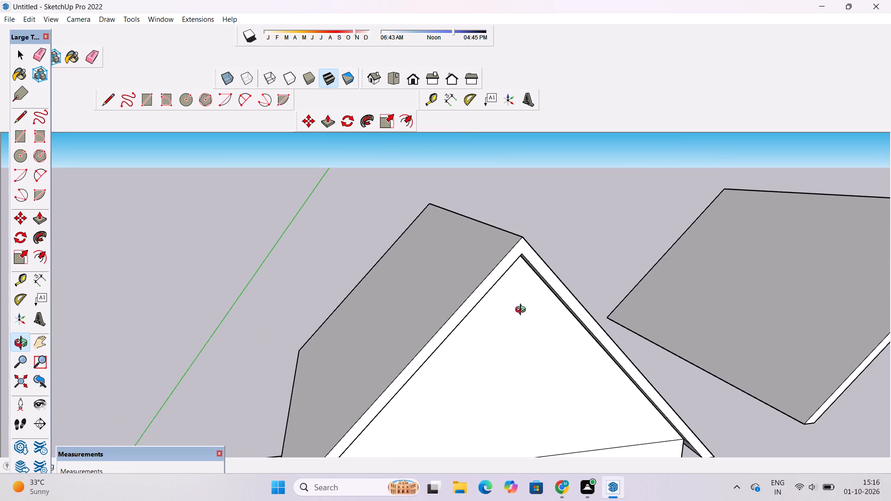
pyautogui.moveTo(525, 327); pyautogui.dragTo(488, 300)
pyautogui.keyDown('shift'); pyautogui.moveTo(416, 285); pyautogui.dragTo(501, 317); pyautogui.keyUp('shift')
pyautogui.scroll(10, 504, 286)
pyautogui.keyDown('shift'); pyautogui.moveTo(503, 283); pyautogui.dragTo(502, 300); pyautogui.keyUp('shift')
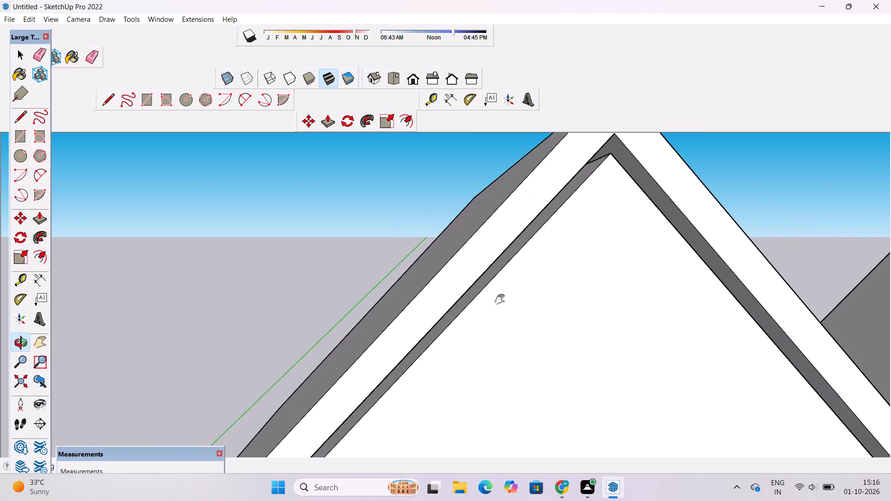
pyautogui.keyDown('shift'); pyautogui.moveTo(502, 300); pyautogui.dragTo(500, 314); pyautogui.keyUp('shift')
pyautogui.moveTo(499, 315); pyautogui.dragTo(471, 310)
pyautogui.keyDown('shift'); pyautogui.moveTo(475, 302); pyautogui.dragTo(454, 306); pyautogui.keyUp('shift')
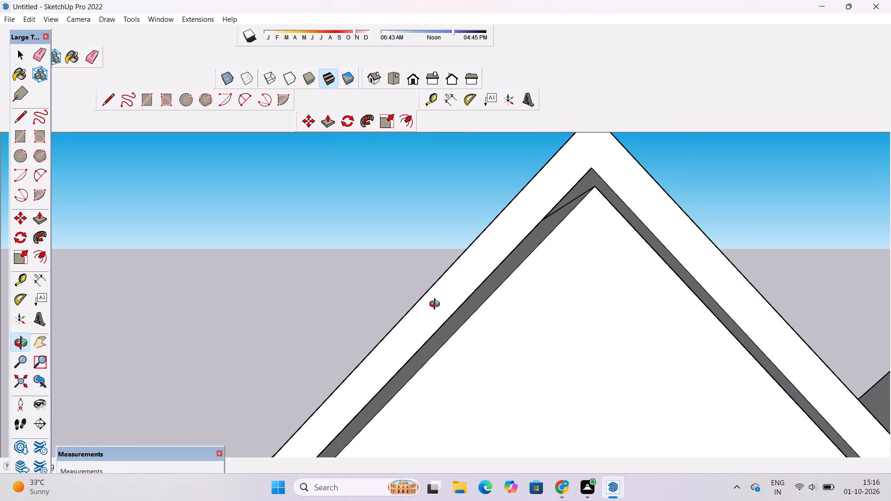
# Push/Pull the gable wall's left sloping top face about 6 11/16" up toward the roof's underside.
pyautogui.press('space')
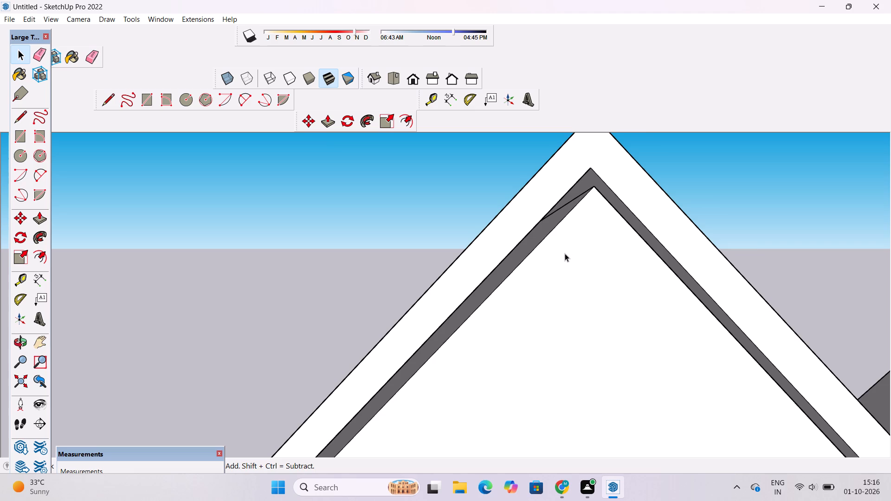
pyautogui.scroll(7, 534, 229)
pyautogui.click(544, 247)
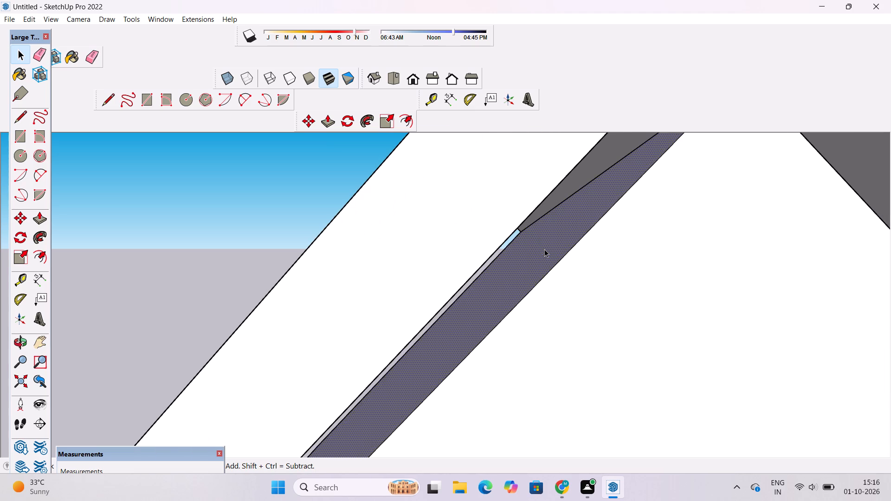
pyautogui.scroll(-4, 544, 249)
pyautogui.press('p')
pyautogui.click(543, 251)
pyautogui.click(536, 229)
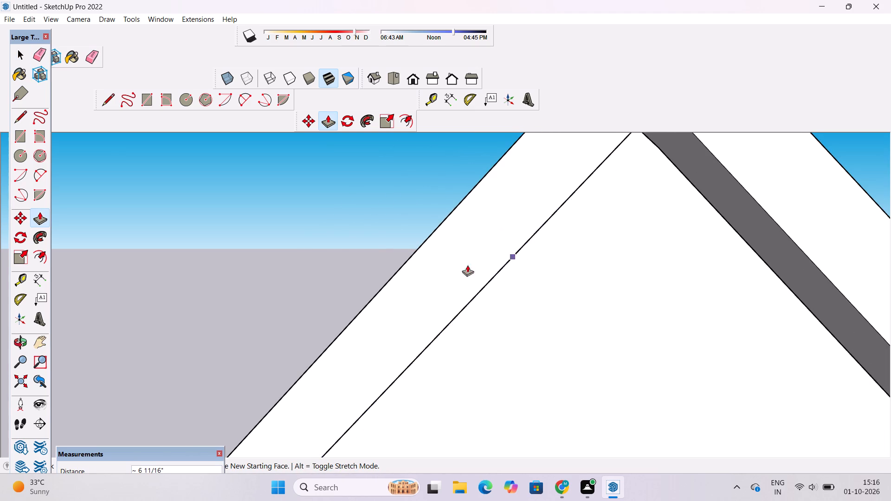
pyautogui.scroll(-6, 448, 270)
pyautogui.press('space')
pyautogui.scroll(4, 742, 253)
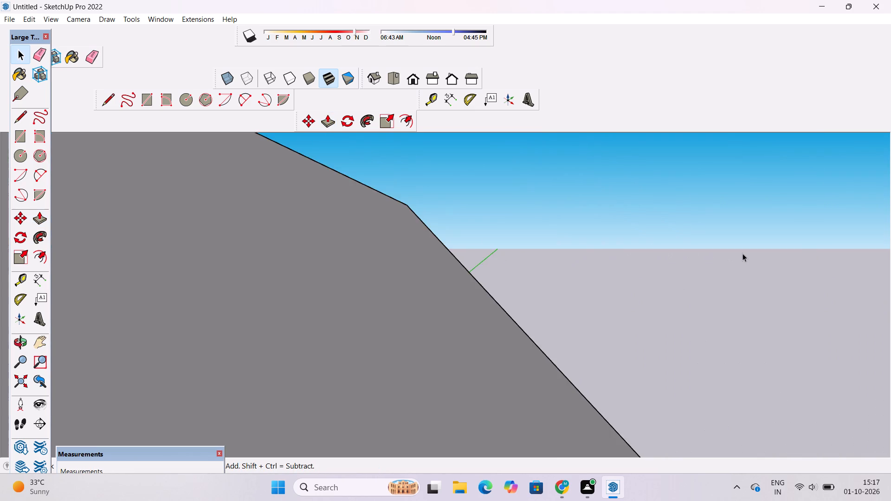
# Examine the gable wall's fit under both roof slopes, at the ridge and from the sides of the house.
pyautogui.scroll(-4, 742, 253)
pyautogui.press('o')
pyautogui.moveTo(658, 287); pyautogui.dragTo(654, 293)
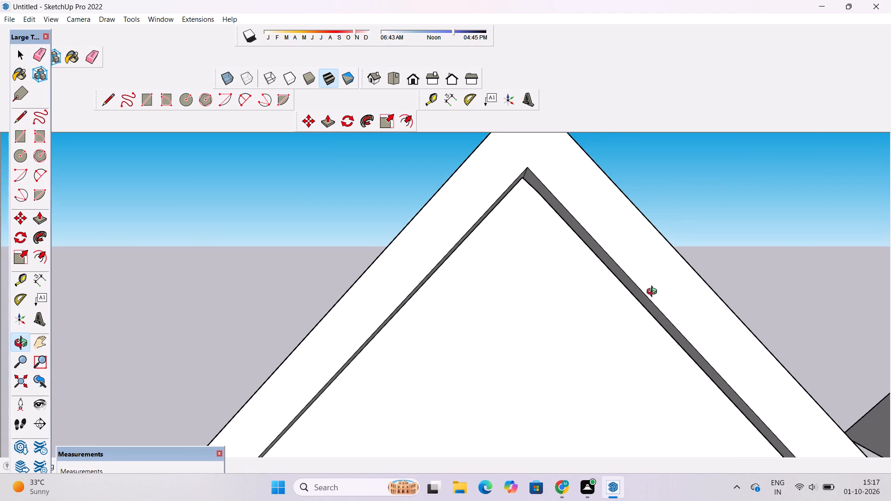
pyautogui.moveTo(654, 293); pyautogui.dragTo(640, 304)
pyautogui.scroll(14, 628, 301)
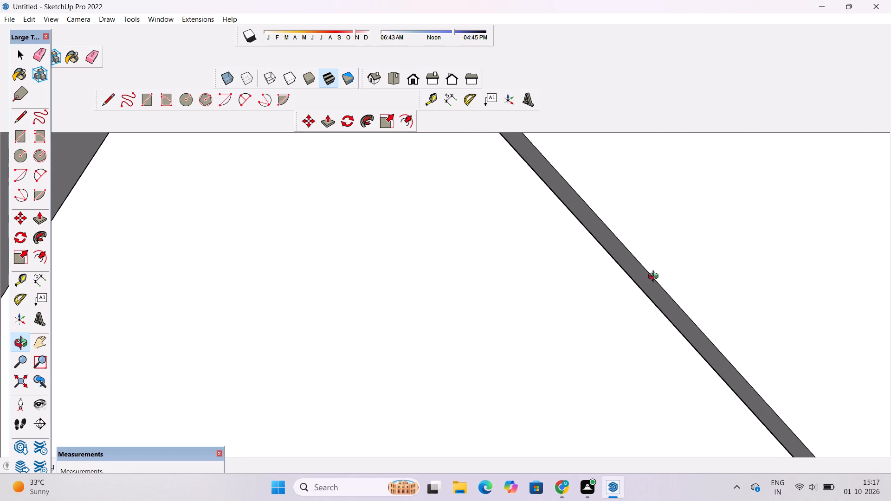
pyautogui.scroll(16, 655, 277)
pyautogui.moveTo(661, 288); pyautogui.dragTo(659, 294)
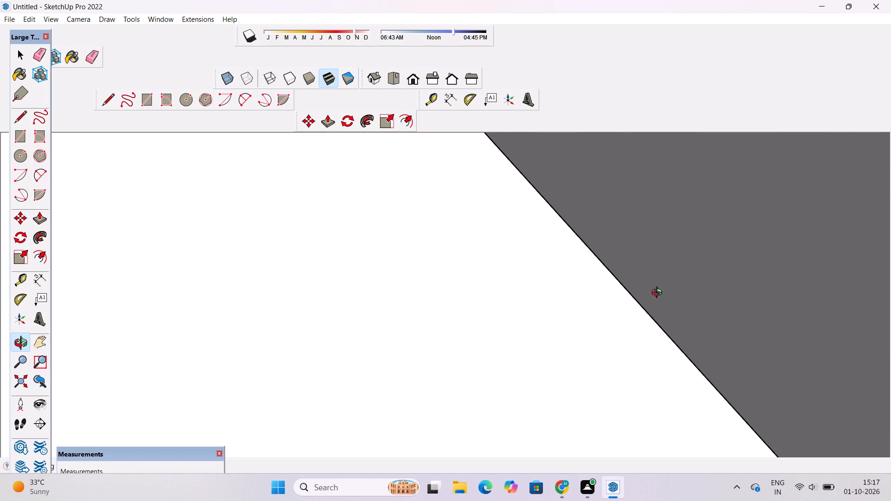
pyautogui.moveTo(659, 294); pyautogui.dragTo(658, 296)
pyautogui.moveTo(655, 290); pyautogui.dragTo(647, 301)
pyautogui.scroll(-15, 704, 247)
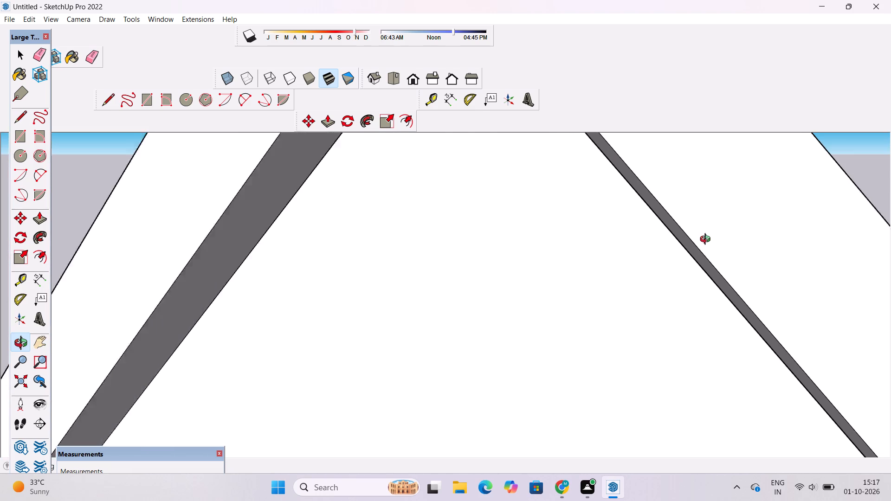
pyautogui.scroll(-20, 707, 240)
pyautogui.moveTo(697, 290); pyautogui.dragTo(615, 223)
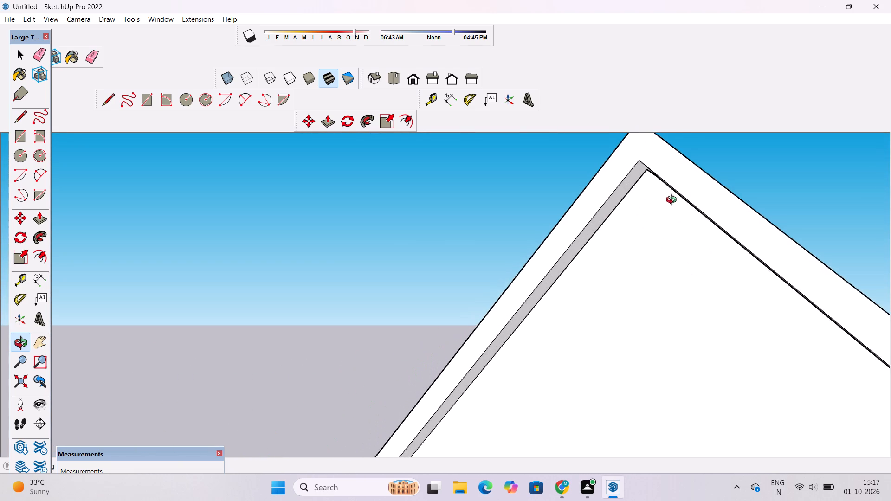
pyautogui.scroll(-2, 682, 200)
pyautogui.keyDown('shift'); pyautogui.moveTo(667, 227); pyautogui.dragTo(557, 253); pyautogui.keyUp('shift')
pyautogui.scroll(-6, 556, 253)
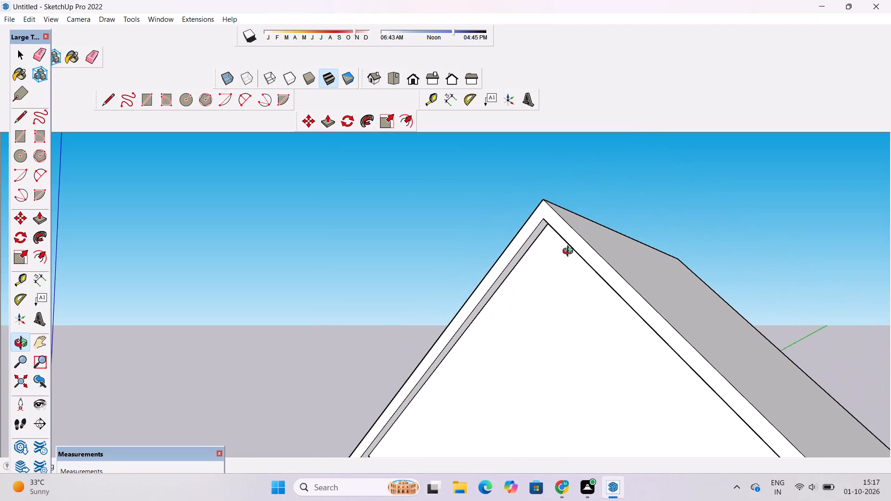
pyautogui.moveTo(418, 288); pyautogui.dragTo(801, 271)
pyautogui.scroll(-5, 755, 268)
pyautogui.moveTo(429, 323); pyautogui.dragTo(674, 324)
pyautogui.scroll(6, 520, 320)
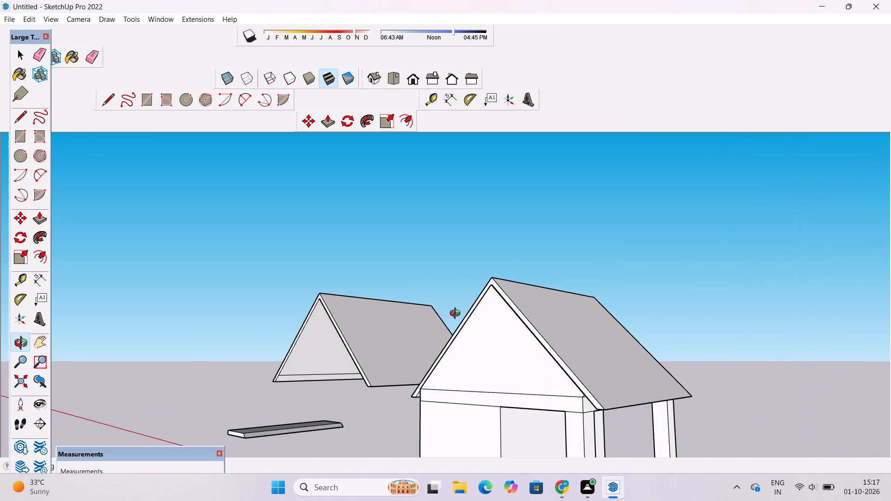
pyautogui.scroll(4, 457, 315)
pyautogui.moveTo(463, 319); pyautogui.dragTo(521, 320)
pyautogui.scroll(15, 627, 276)
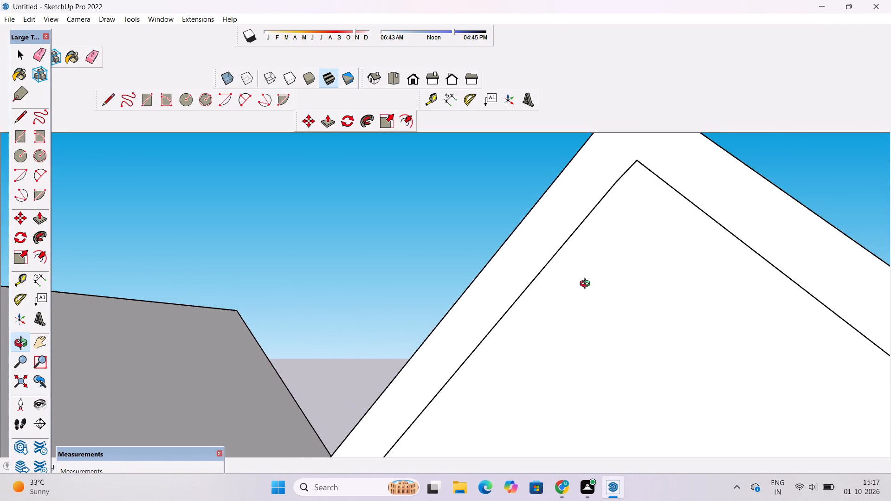
pyautogui.scroll(6, 587, 285)
pyautogui.moveTo(583, 276); pyautogui.dragTo(357, 342)
pyautogui.scroll(-3, 354, 334)
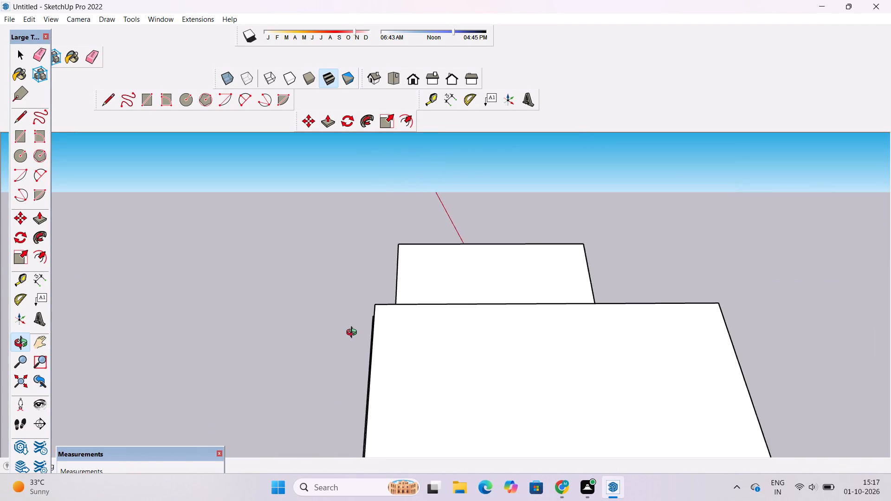
pyautogui.scroll(-2, 354, 334)
pyautogui.scroll(1, 354, 333)
pyautogui.moveTo(355, 340); pyautogui.dragTo(371, 339)
pyautogui.keyDown('shift'); pyautogui.moveTo(400, 355); pyautogui.dragTo(433, 358); pyautogui.keyUp('shift')
pyautogui.moveTo(457, 368); pyautogui.dragTo(500, 371)
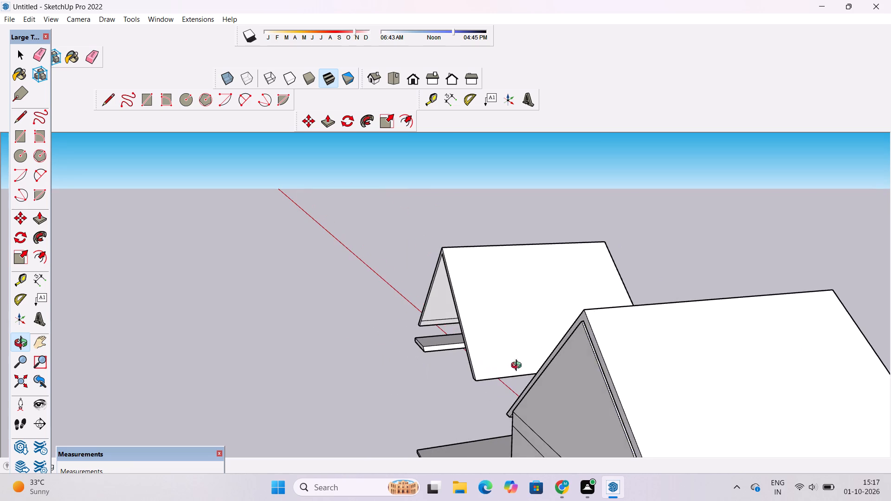
pyautogui.keyDown('shift'); pyautogui.moveTo(600, 337); pyautogui.dragTo(534, 312); pyautogui.keyUp('shift')
pyautogui.keyDown('shift'); pyautogui.scroll(9, 536, 301); pyautogui.keyUp('shift')
pyautogui.keyDown('shift'); pyautogui.moveTo(513, 309); pyautogui.dragTo(485, 308); pyautogui.keyUp('shift')
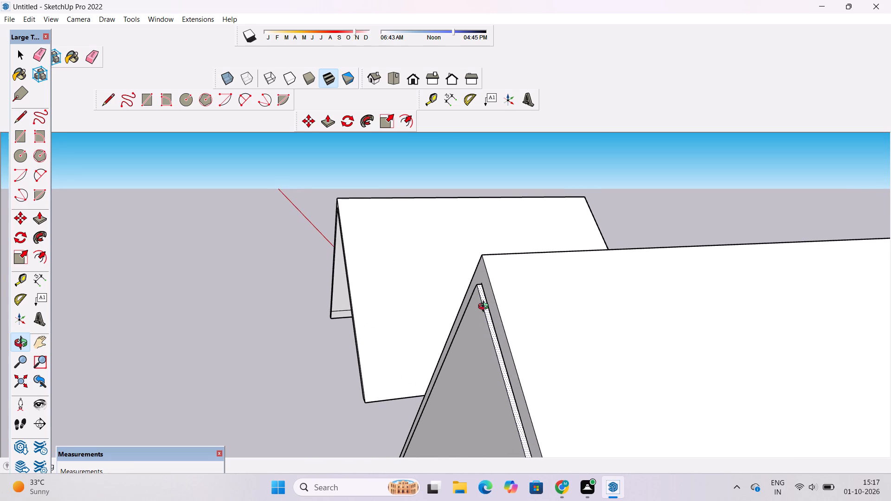
# Explode the roof group on the house and deselect its geometry.
pyautogui.press('p')
pyautogui.press('space')
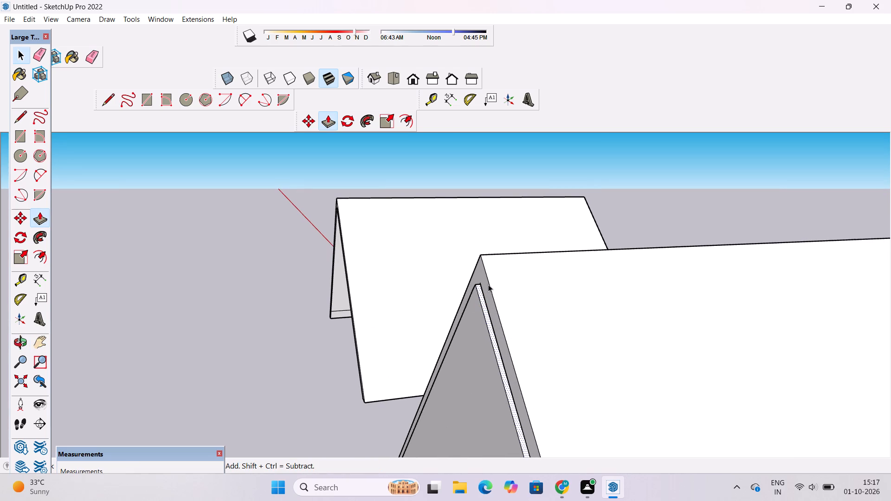
pyautogui.click(480, 276)
pyautogui.rightClick(508, 279)
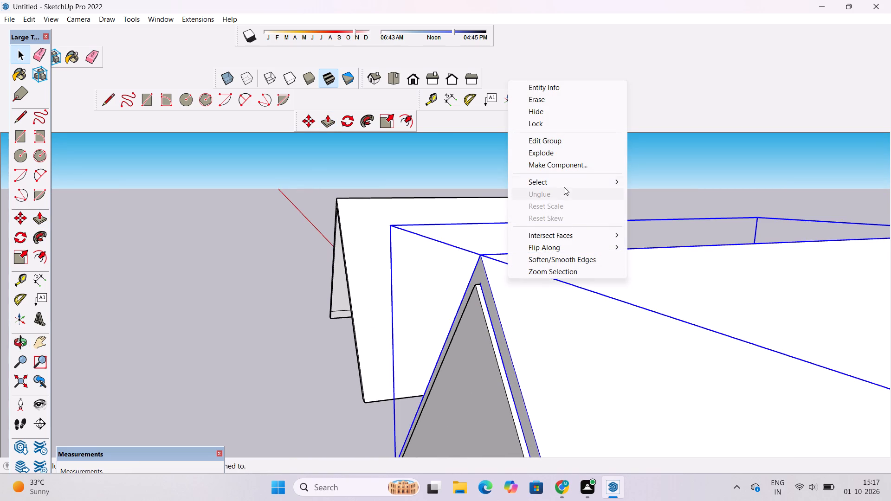
pyautogui.click(550, 153)
pyautogui.scroll(-4, 550, 190)
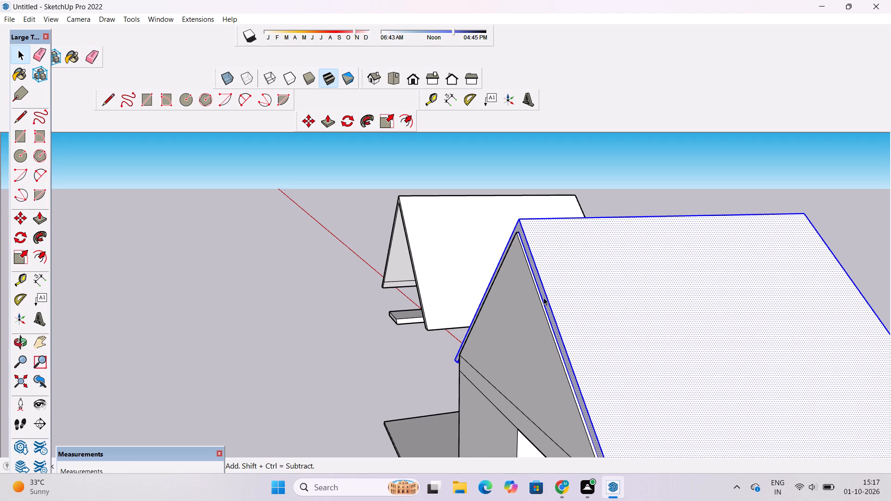
pyautogui.click(347, 296)
# Push/Pull the roof's front end face outward about 8 3/16" to deepen the overhang beyond the gable wall.
pyautogui.scroll(4, 584, 265)
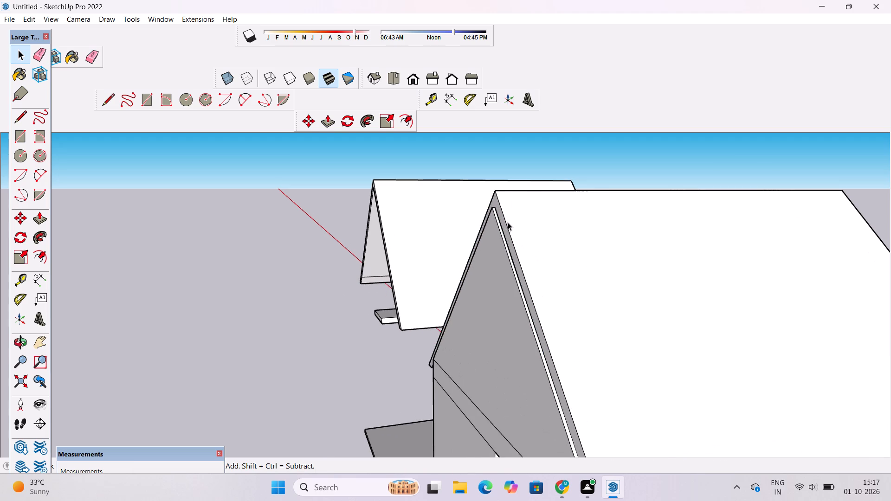
pyautogui.click(497, 210)
pyautogui.scroll(-3, 497, 210)
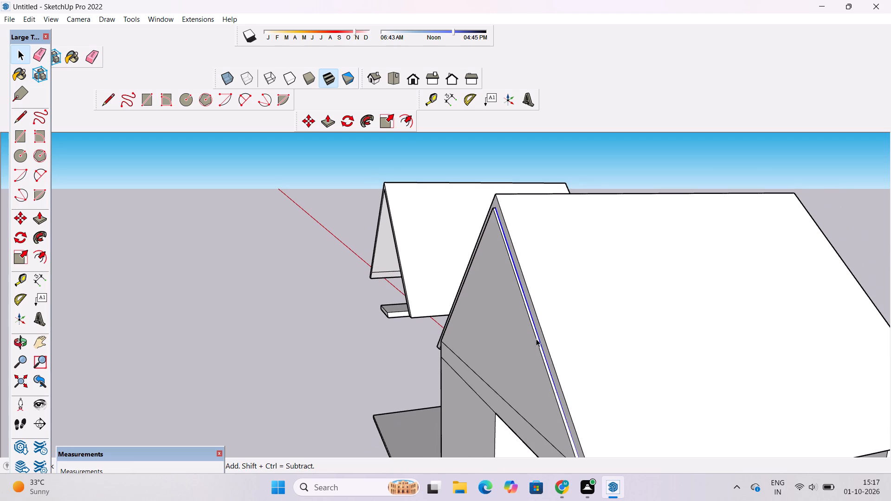
pyautogui.click(599, 140)
pyautogui.scroll(10, 526, 321)
pyautogui.click(531, 248)
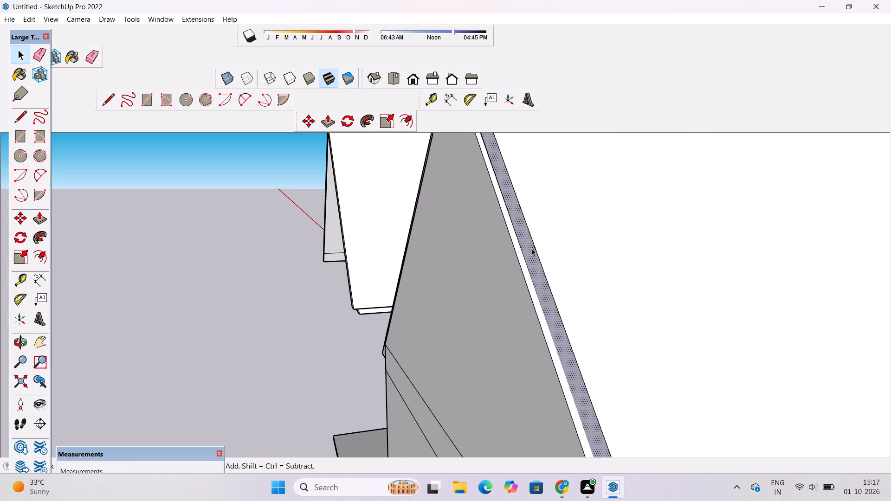
pyautogui.scroll(-6, 497, 263)
pyautogui.press('p')
pyautogui.click(523, 283)
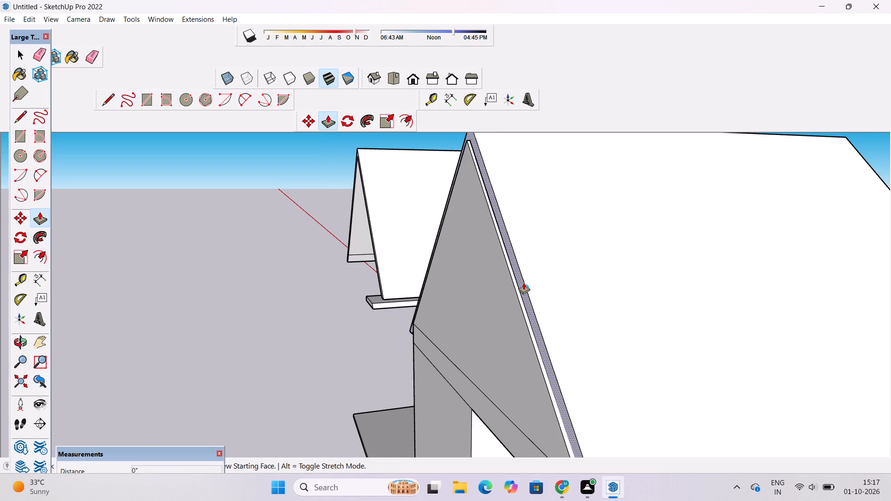
pyautogui.scroll(-4, 518, 284)
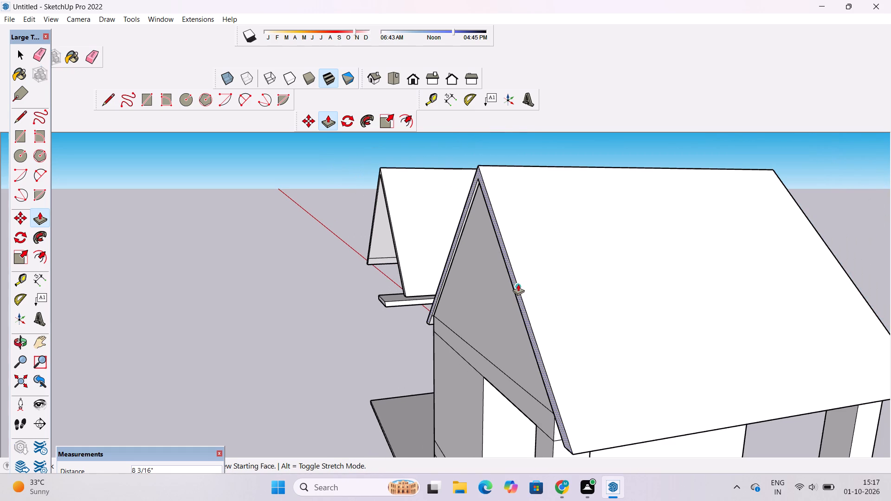
pyautogui.click(518, 284)
# Examine the extended roof overhang from the side, at the eaves and from the front of the gable.
pyautogui.press('o')
pyautogui.scroll(-6, 486, 295)
pyautogui.moveTo(872, 256); pyautogui.dragTo(660, 255)
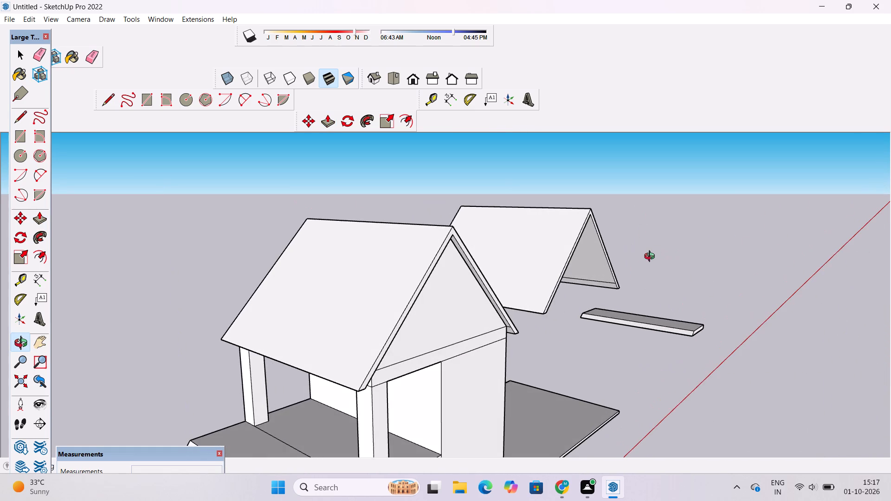
pyautogui.scroll(5, 501, 320)
pyautogui.scroll(-5, 477, 308)
pyautogui.keyDown('shift'); pyautogui.moveTo(478, 311); pyautogui.dragTo(539, 325); pyautogui.keyUp('shift')
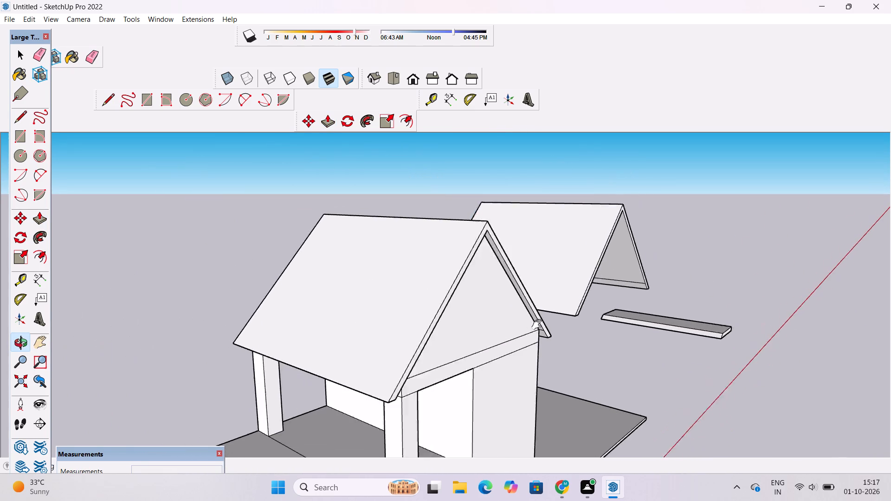
pyautogui.keyDown('shift'); pyautogui.moveTo(539, 325); pyautogui.dragTo(551, 331); pyautogui.keyUp('shift')
pyautogui.scroll(3, 550, 329)
pyautogui.moveTo(559, 329); pyautogui.dragTo(413, 310)
pyautogui.keyDown('shift'); pyautogui.moveTo(374, 301); pyautogui.dragTo(438, 334); pyautogui.keyUp('shift')
pyautogui.moveTo(439, 331); pyautogui.dragTo(398, 279)
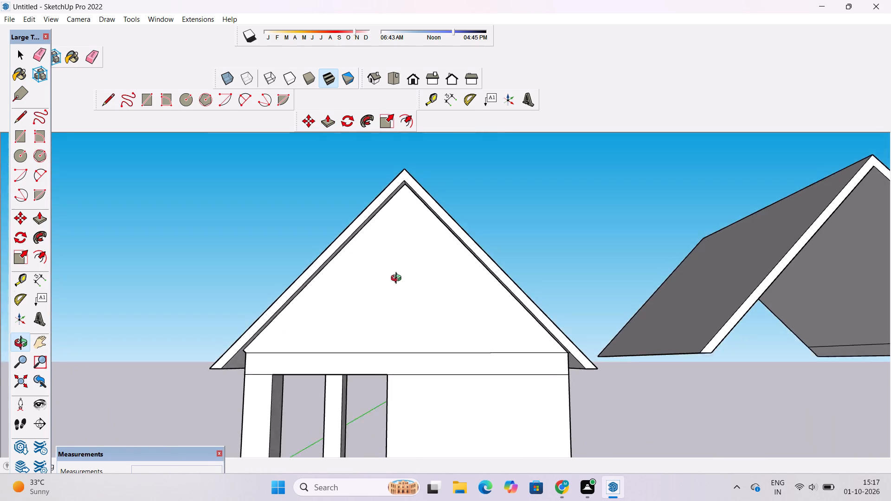
# Examine the extended roof on the house from the gable front, the porch side and farther back.
pyautogui.moveTo(398, 279); pyautogui.dragTo(373, 276)
pyautogui.scroll(2, 270, 303)
pyautogui.scroll(-4, 304, 294)
pyautogui.moveTo(269, 319); pyautogui.dragTo(362, 315)
pyautogui.scroll(-4, 362, 313)
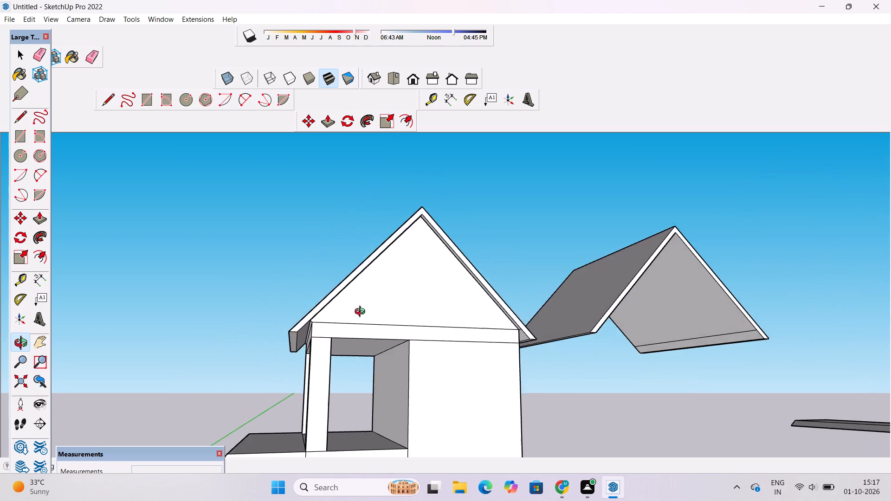
pyautogui.moveTo(362, 313); pyautogui.dragTo(388, 350)
pyautogui.scroll(-6, 388, 350)
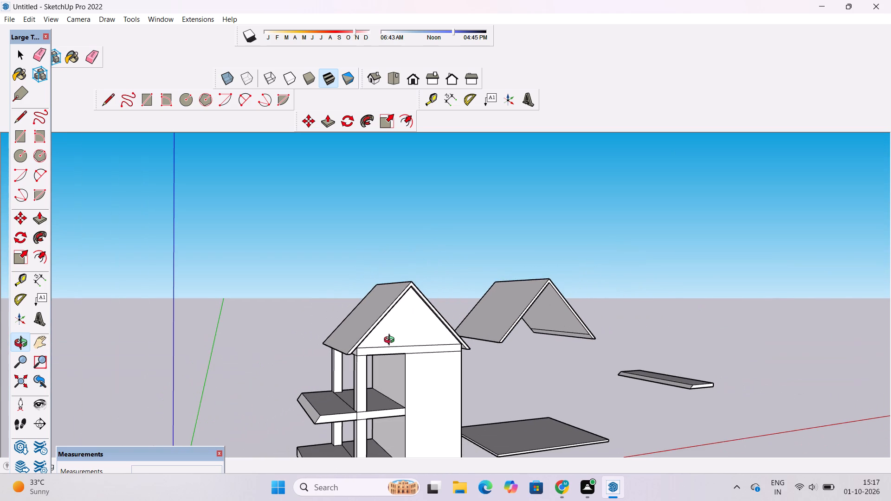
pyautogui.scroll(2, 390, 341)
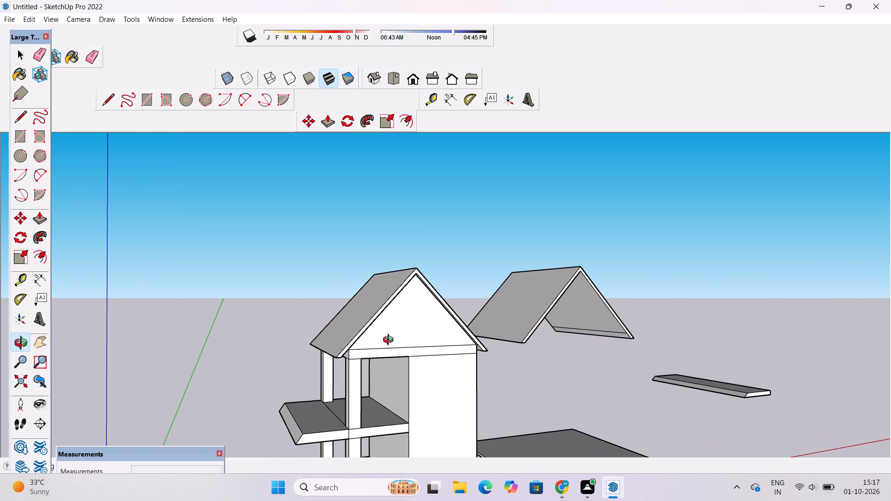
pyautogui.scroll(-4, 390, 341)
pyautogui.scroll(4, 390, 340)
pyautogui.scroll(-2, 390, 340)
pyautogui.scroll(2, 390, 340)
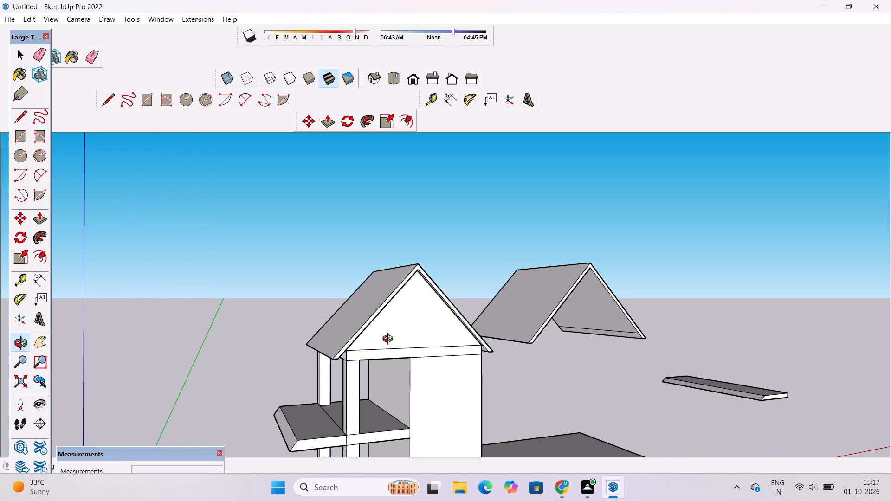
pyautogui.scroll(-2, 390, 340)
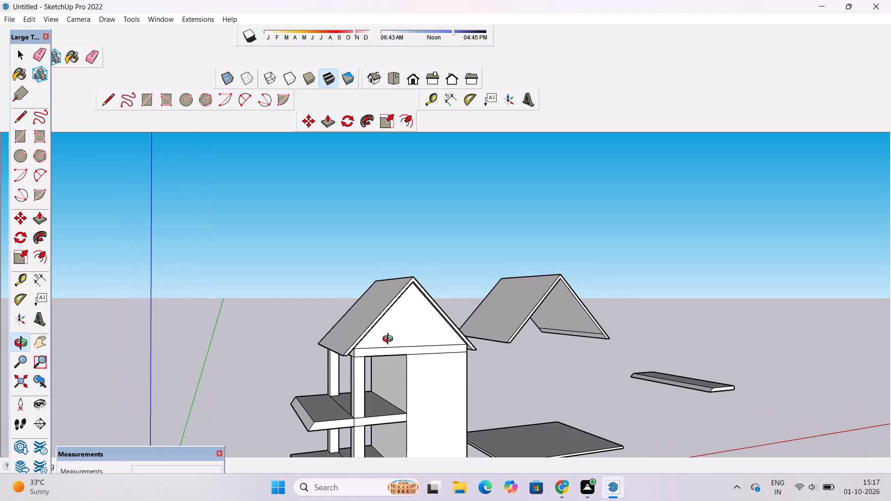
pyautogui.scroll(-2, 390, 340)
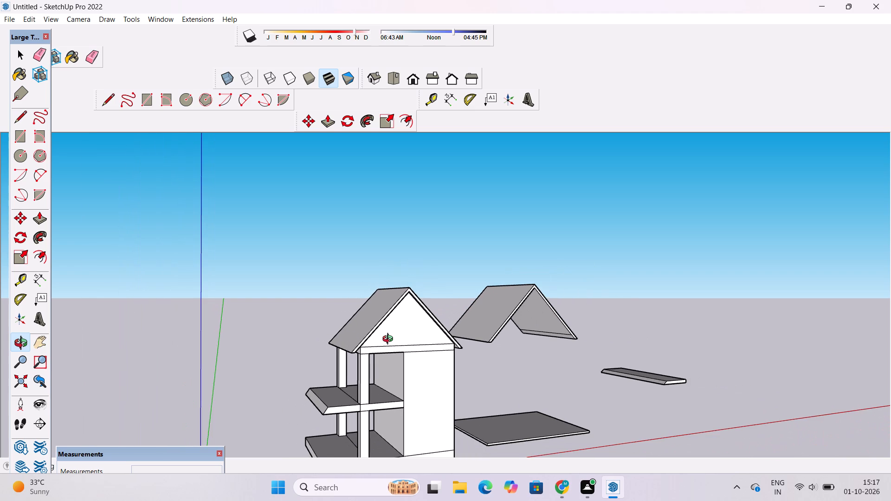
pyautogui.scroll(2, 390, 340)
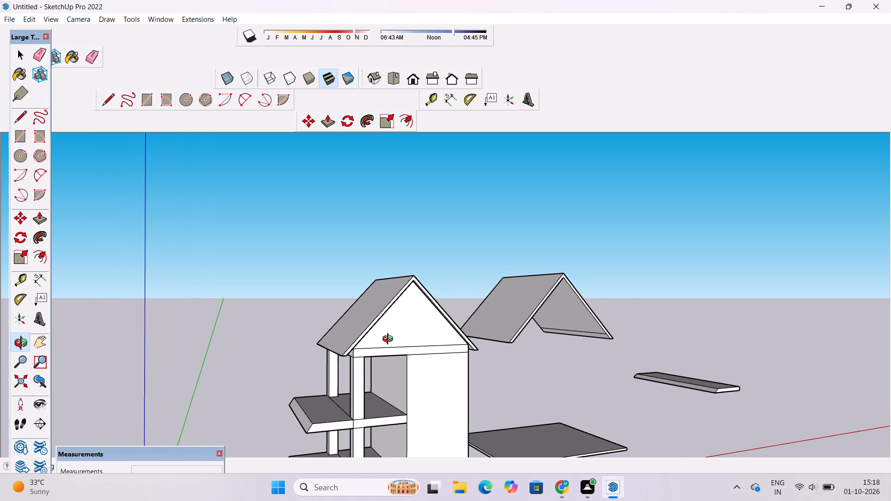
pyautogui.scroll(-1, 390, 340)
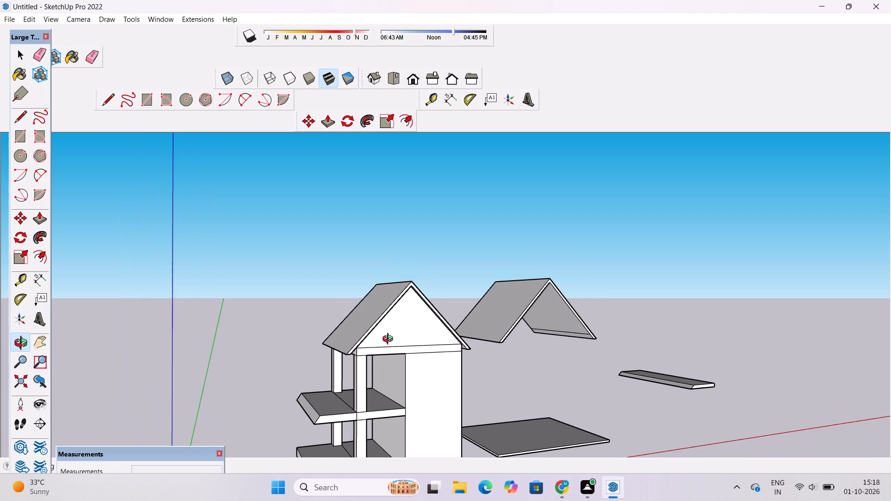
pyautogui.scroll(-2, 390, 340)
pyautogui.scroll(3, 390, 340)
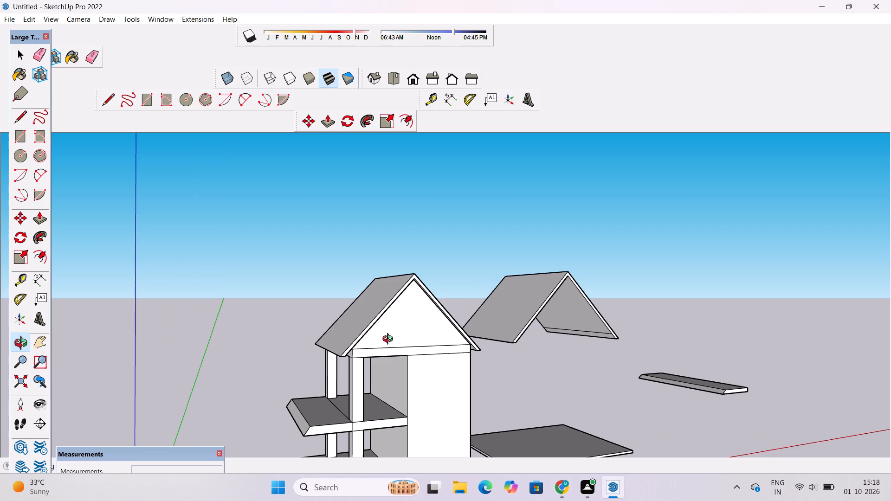
# Examine the porch-side eave corner up close, where the roof overhang meets the gable wall and the beam.
pyautogui.moveTo(439, 343); pyautogui.dragTo(360, 340)
pyautogui.scroll(4, 360, 340)
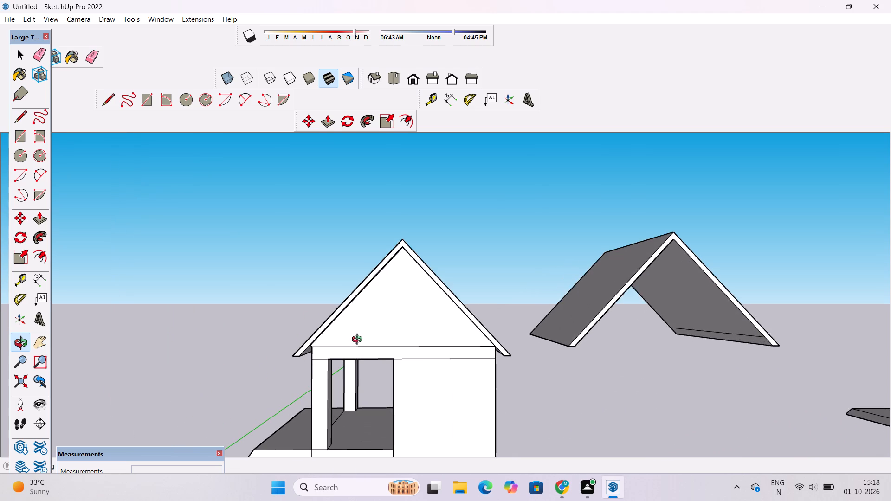
pyautogui.keyDown('shift'); pyautogui.moveTo(350, 350); pyautogui.dragTo(425, 288); pyautogui.keyUp('shift')
pyautogui.moveTo(421, 292); pyautogui.dragTo(444, 298)
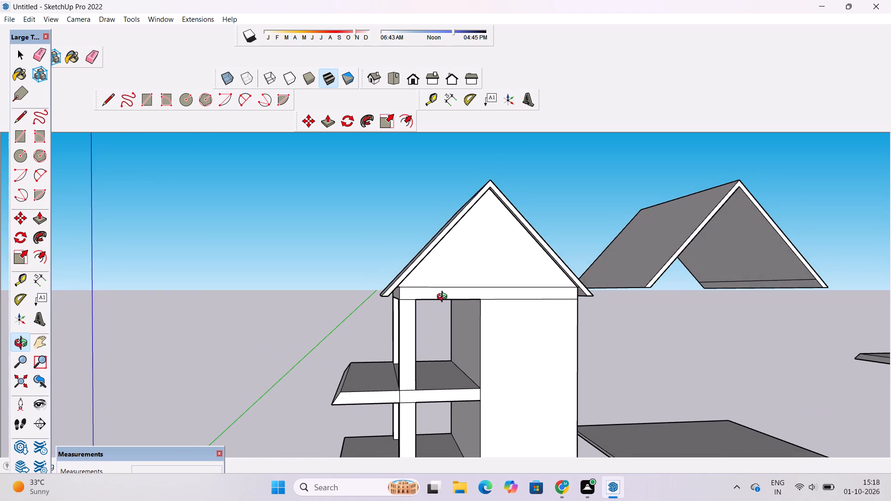
pyautogui.scroll(4, 444, 298)
pyautogui.scroll(-5, 444, 298)
pyautogui.keyDown('shift'); pyautogui.moveTo(444, 308); pyautogui.dragTo(533, 333); pyautogui.keyUp('shift')
pyautogui.scroll(5, 521, 329)
pyautogui.moveTo(541, 328); pyautogui.dragTo(511, 319)
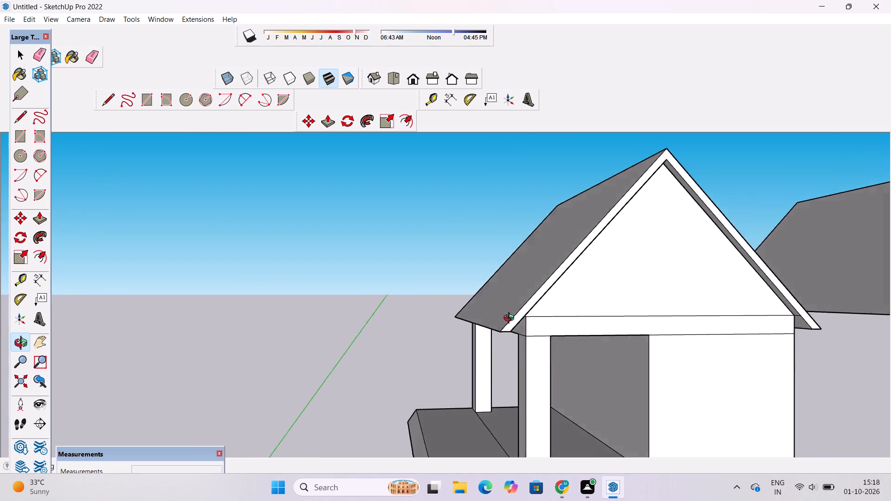
pyautogui.moveTo(511, 319); pyautogui.dragTo(484, 314)
pyautogui.scroll(20, 465, 303)
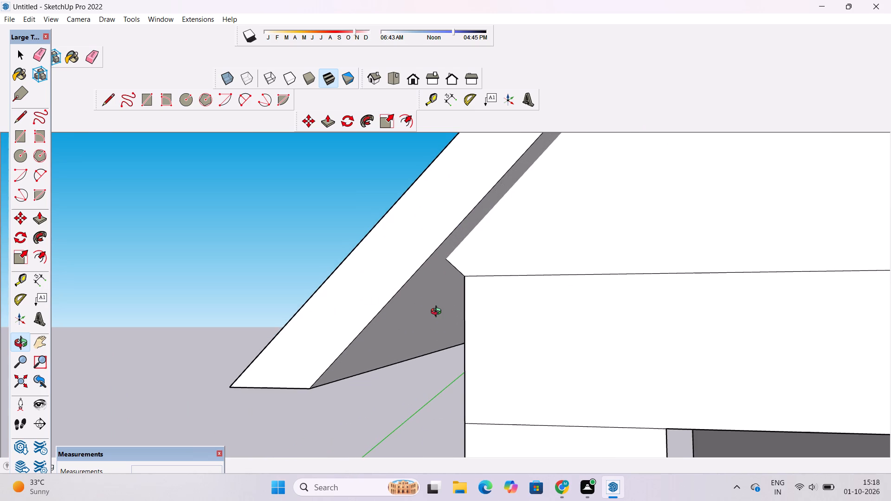
pyautogui.moveTo(438, 313); pyautogui.dragTo(351, 322)
pyautogui.scroll(-4, 350, 323)
pyautogui.moveTo(350, 323); pyautogui.dragTo(387, 328)
pyautogui.keyDown('shift'); pyautogui.scroll(-4, 394, 327); pyautogui.keyUp('shift')
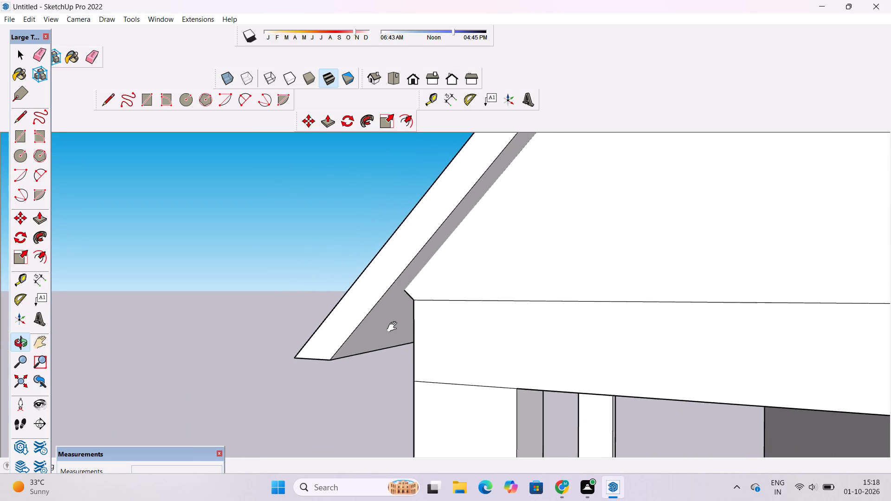
pyautogui.keyDown('shift'); pyautogui.moveTo(434, 304); pyautogui.dragTo(325, 324); pyautogui.keyUp('shift')
pyautogui.keyDown('shift'); pyautogui.scroll(-10, 324, 326); pyautogui.keyUp('shift')
pyautogui.keyDown('shift'); pyautogui.moveTo(346, 310); pyautogui.dragTo(334, 328); pyautogui.keyUp('shift')
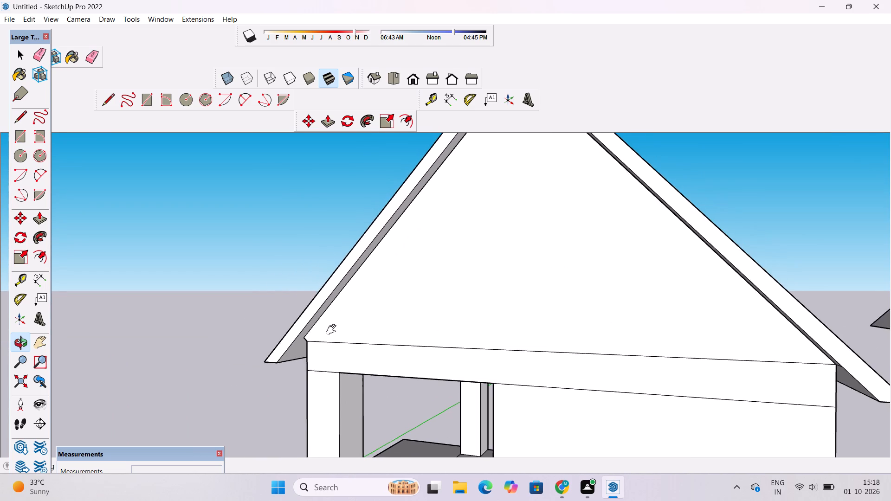
# Examine the gable front and both overhang slopes from the porch side, near and farther back.
pyautogui.scroll(1, 332, 335)
pyautogui.scroll(-6, 336, 332)
pyautogui.moveTo(409, 351); pyautogui.dragTo(526, 311)
pyautogui.scroll(-2, 526, 309)
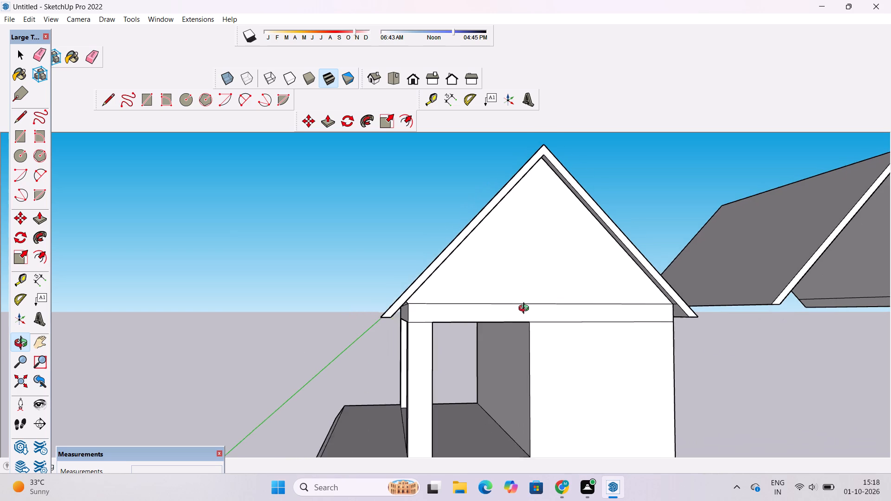
pyautogui.scroll(-2, 526, 309)
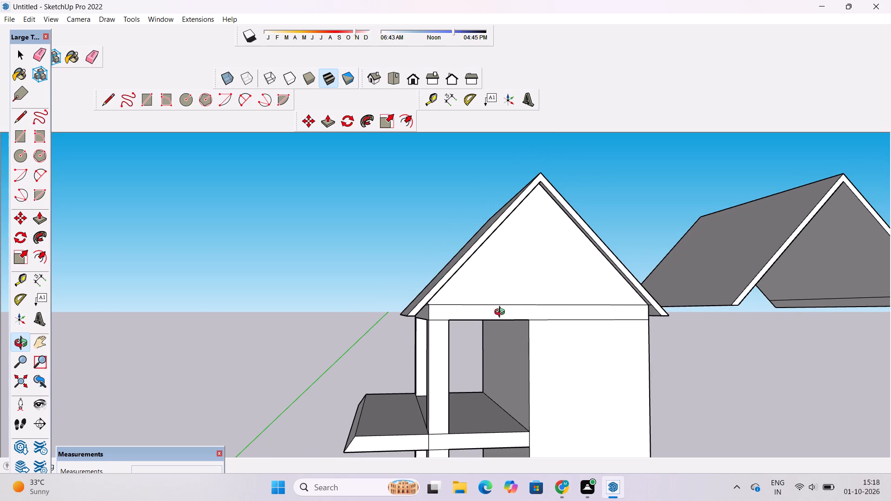
pyautogui.scroll(3, 497, 328)
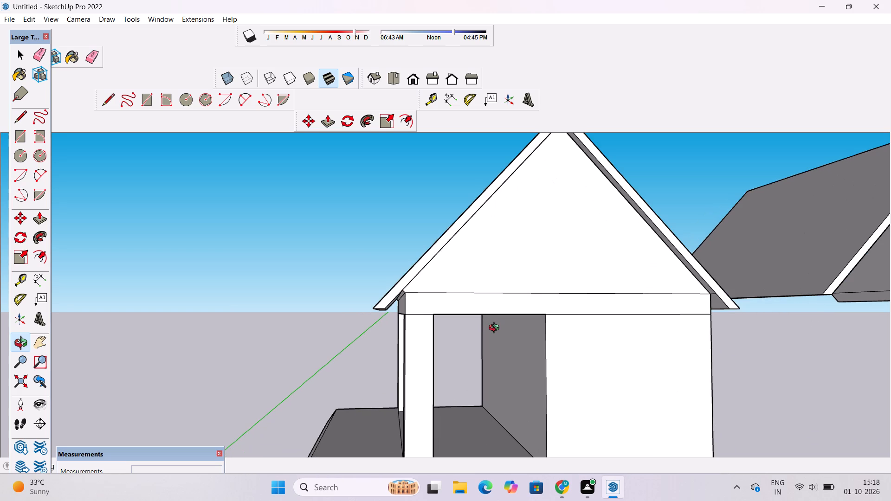
pyautogui.moveTo(491, 328); pyautogui.dragTo(523, 331)
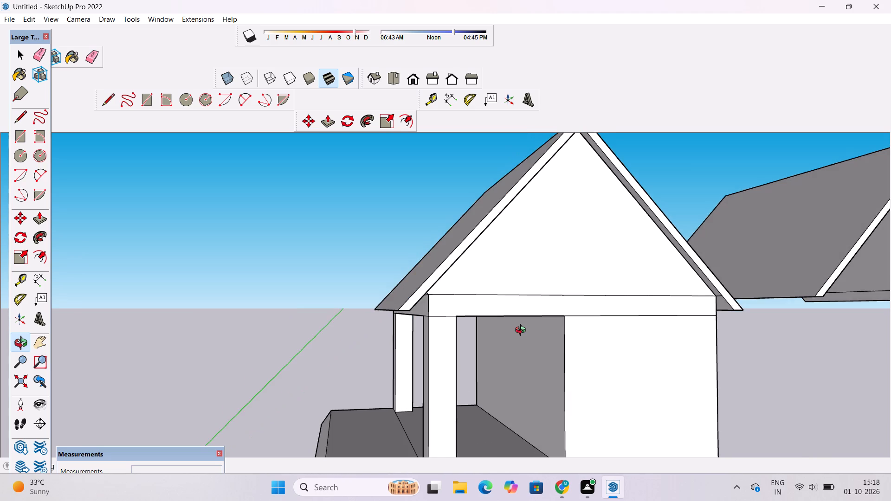
pyautogui.scroll(-3, 528, 332)
pyautogui.moveTo(539, 331); pyautogui.dragTo(521, 344)
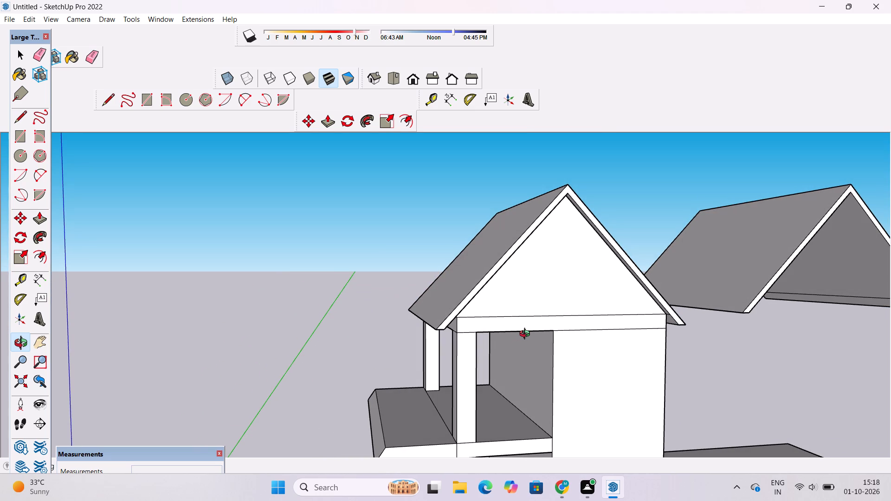
pyautogui.scroll(-2, 532, 345)
pyautogui.keyDown('shift'); pyautogui.moveTo(532, 348); pyautogui.dragTo(554, 366); pyautogui.keyUp('shift')
pyautogui.scroll(2, 552, 368)
pyautogui.keyDown('shift'); pyautogui.moveTo(554, 366); pyautogui.dragTo(529, 379); pyautogui.keyUp('shift')
pyautogui.scroll(3, 523, 382)
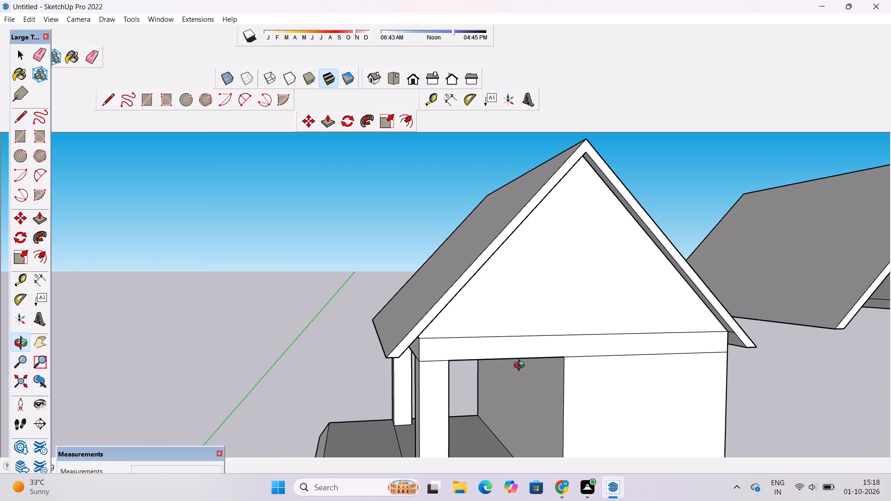
pyautogui.scroll(-3, 514, 344)
pyautogui.keyDown('shift'); pyautogui.moveTo(514, 340); pyautogui.dragTo(515, 346); pyautogui.keyUp('shift')
pyautogui.scroll(2, 515, 346)
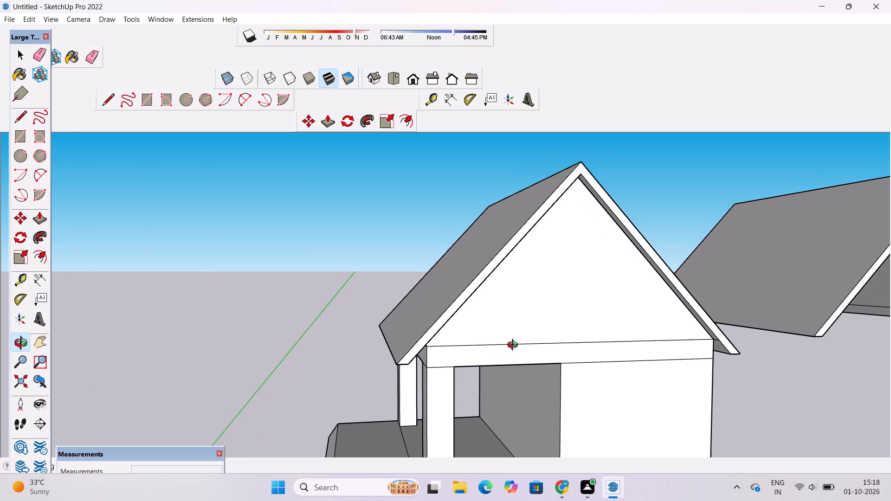
pyautogui.click(515, 346)
pyautogui.scroll(3, 515, 348)
pyautogui.moveTo(498, 354); pyautogui.dragTo(552, 355)
pyautogui.scroll(-4, 559, 353)
# Erase the short edge crossing the roof overhang's underside at the gable wall's top corner, on the side opposite the porch.
pyautogui.moveTo(544, 362); pyautogui.dragTo(702, 364)
pyautogui.scroll(3, 702, 338)
pyautogui.keyDown('shift'); pyautogui.moveTo(692, 339); pyautogui.dragTo(687, 384); pyautogui.keyUp('shift')
pyautogui.scroll(4, 656, 379)
pyautogui.keyDown('shift'); pyautogui.moveTo(600, 416); pyautogui.dragTo(610, 340); pyautogui.keyUp('shift')
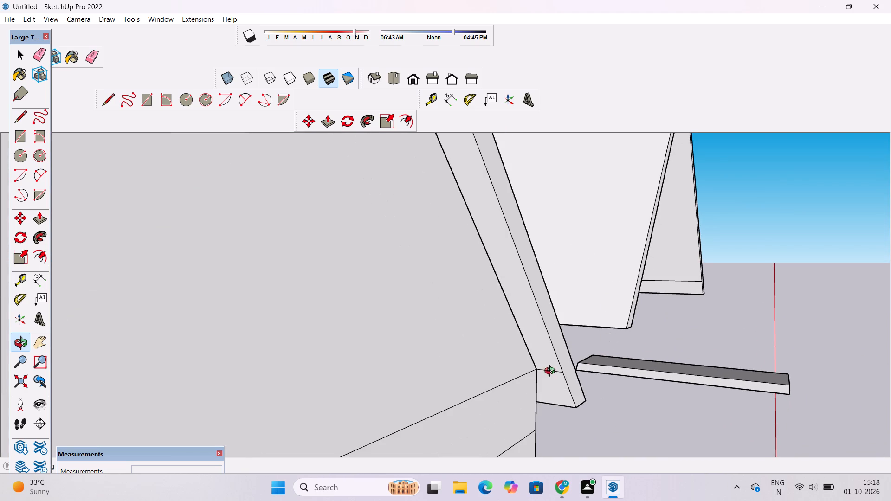
pyautogui.keyDown('shift'); pyautogui.moveTo(551, 373); pyautogui.dragTo(556, 353); pyautogui.keyUp('shift')
pyautogui.press('e')
pyautogui.scroll(4, 556, 353)
pyautogui.click(560, 340)
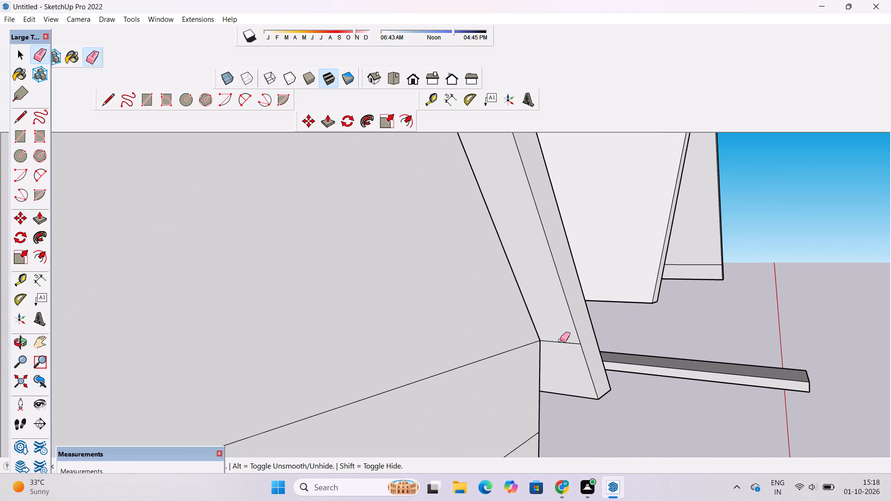
# Examine the porch-side eave corner from above and below for the joint between the roof underside and gable wall.
pyautogui.press('o')
pyautogui.scroll(-6, 561, 343)
pyautogui.moveTo(765, 312); pyautogui.dragTo(551, 367)
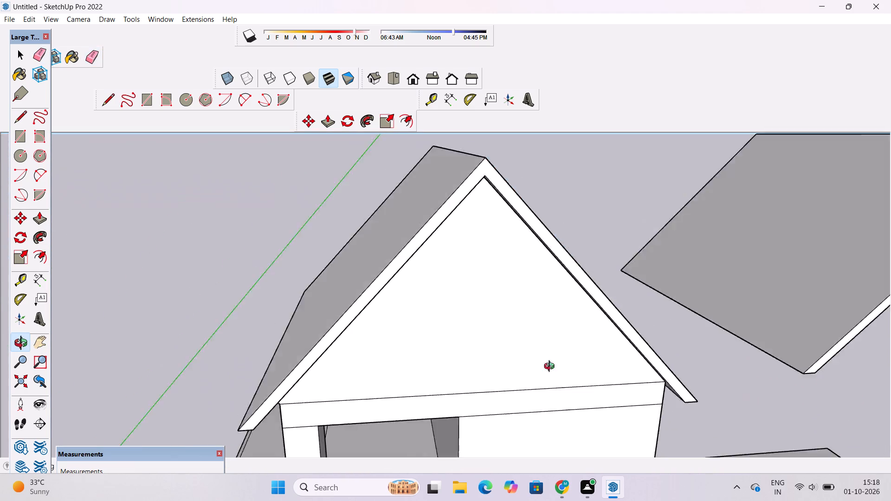
pyautogui.moveTo(551, 367); pyautogui.dragTo(376, 375)
pyautogui.scroll(2, 294, 336)
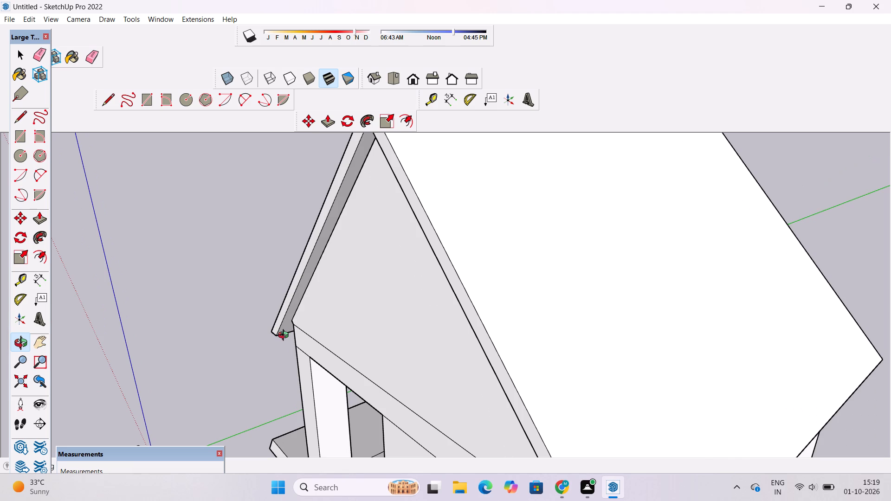
pyautogui.keyDown('shift'); pyautogui.moveTo(285, 336); pyautogui.dragTo(303, 346); pyautogui.keyUp('shift')
pyautogui.scroll(4, 303, 347)
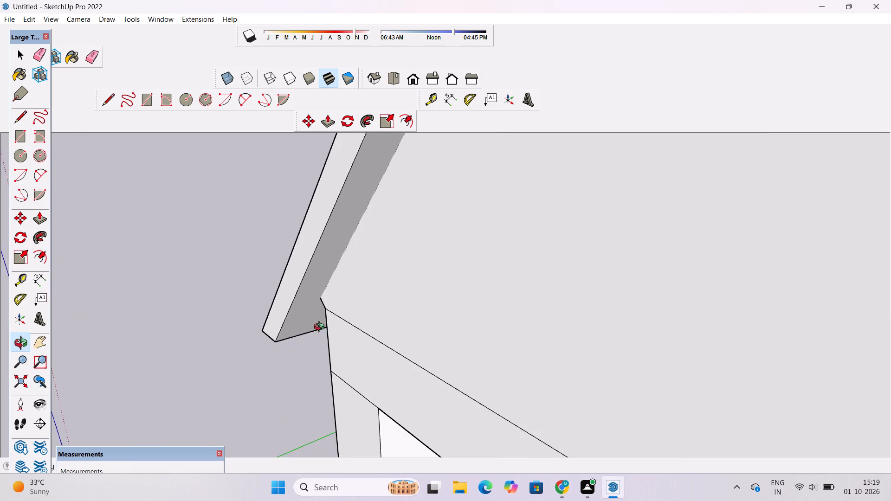
pyautogui.keyDown('shift'); pyautogui.moveTo(323, 326); pyautogui.dragTo(330, 354); pyautogui.keyUp('shift')
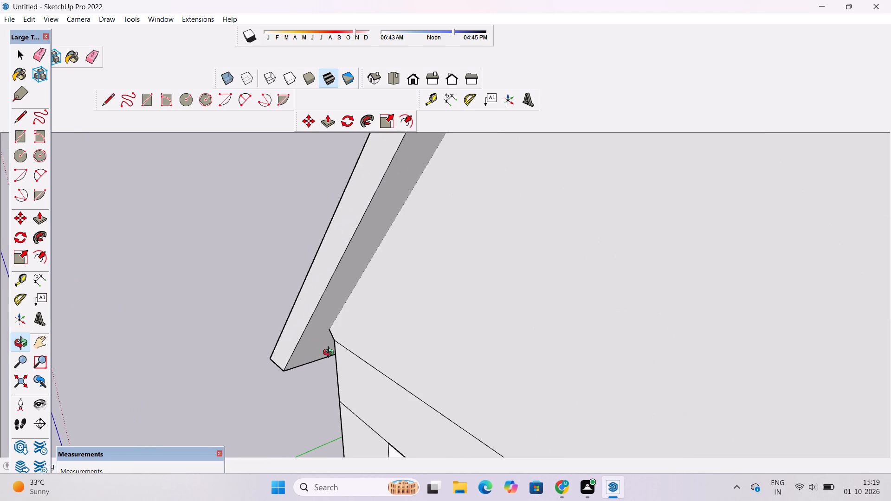
pyautogui.press('o')
pyautogui.scroll(-4, 330, 353)
pyautogui.moveTo(274, 365); pyautogui.dragTo(462, 251)
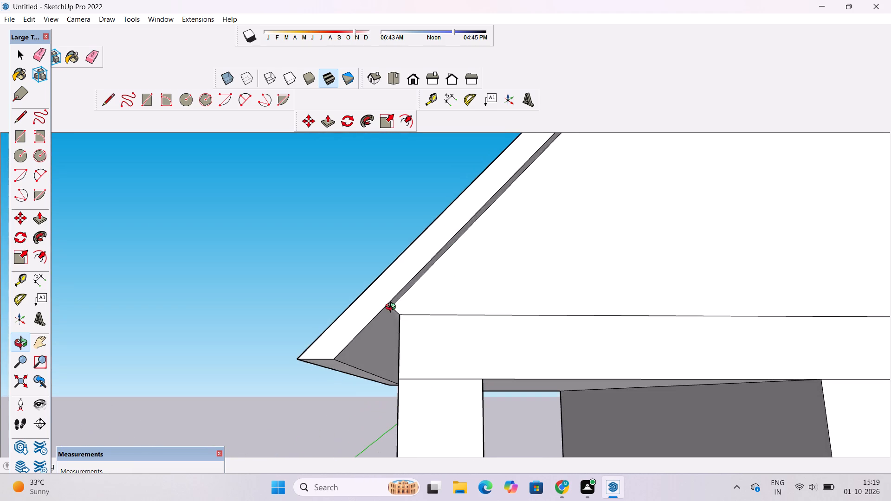
pyautogui.scroll(1, 393, 308)
pyautogui.keyDown('shift'); pyautogui.moveTo(528, 315); pyautogui.dragTo(406, 315); pyautogui.keyUp('shift')
pyautogui.moveTo(390, 372); pyautogui.dragTo(390, 324)
pyautogui.scroll(-5, 390, 323)
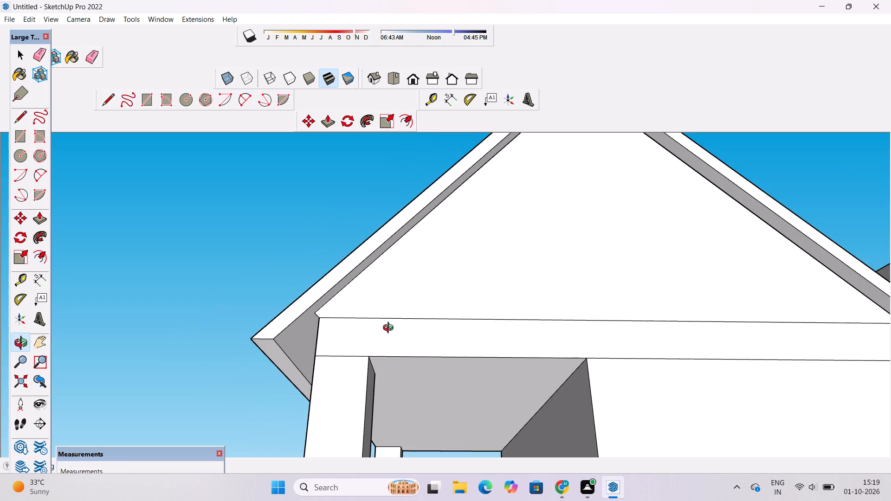
# Examine the gable wall's lower corner above the porch beam and its fit against the roof overhang.
pyautogui.moveTo(394, 345); pyautogui.dragTo(402, 360)
pyautogui.keyDown('shift'); pyautogui.moveTo(402, 362); pyautogui.dragTo(394, 346); pyautogui.keyUp('shift')
pyautogui.moveTo(332, 343); pyautogui.dragTo(414, 396)
pyautogui.scroll(1, 348, 360)
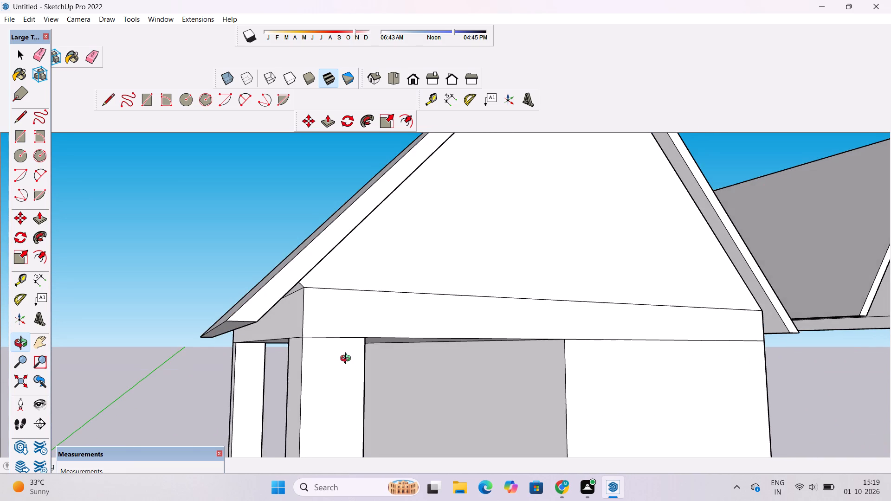
pyautogui.scroll(3, 343, 355)
pyautogui.moveTo(341, 336); pyautogui.dragTo(338, 352)
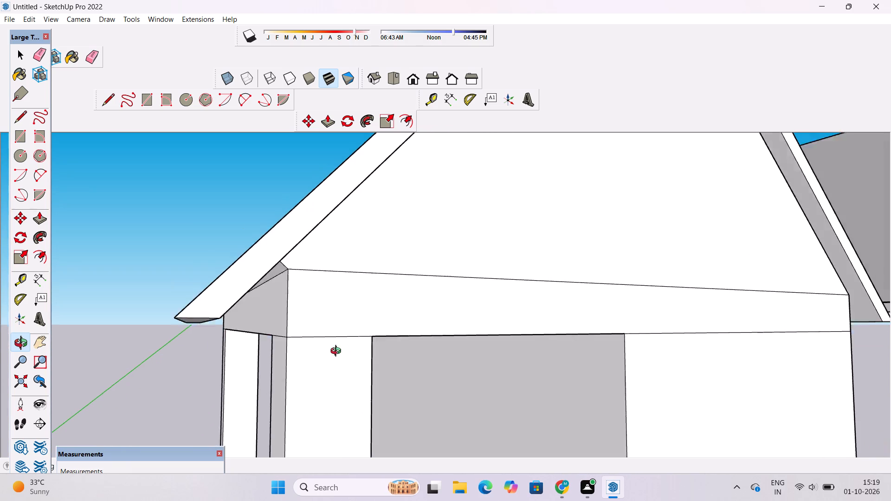
pyautogui.moveTo(338, 352); pyautogui.dragTo(335, 367)
pyautogui.scroll(-6, 334, 367)
pyautogui.keyDown('shift'); pyautogui.moveTo(368, 341); pyautogui.dragTo(354, 347); pyautogui.keyUp('shift')
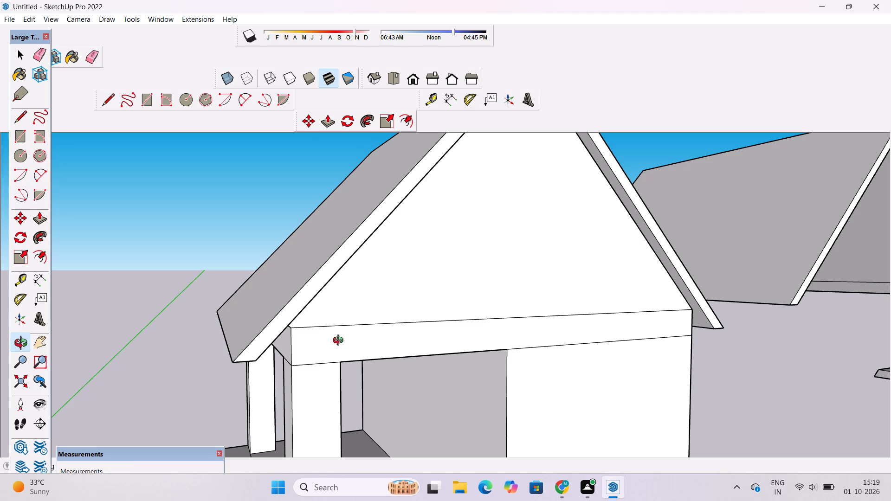
pyautogui.keyDown('shift'); pyautogui.moveTo(393, 333); pyautogui.dragTo(349, 350); pyautogui.keyUp('shift')
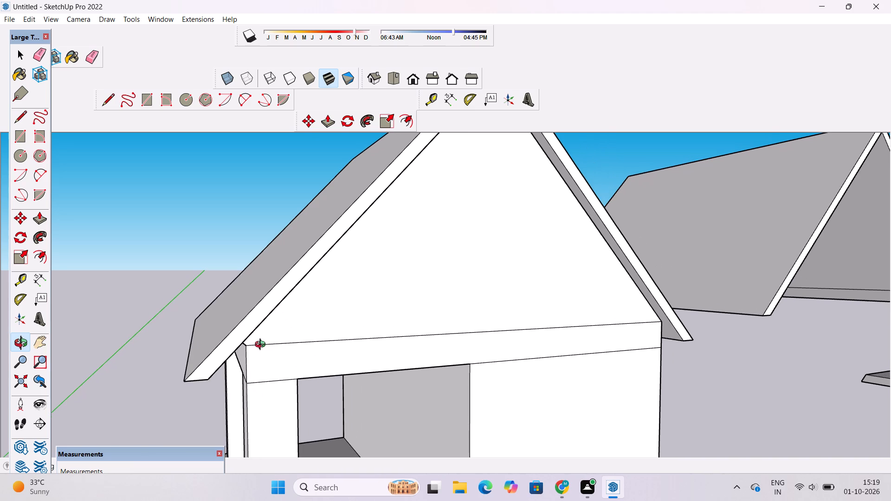
pyautogui.scroll(-3, 266, 338)
pyautogui.scroll(4, 273, 360)
pyautogui.keyDown('shift'); pyautogui.moveTo(286, 354); pyautogui.dragTo(250, 362); pyautogui.keyUp('shift')
pyautogui.scroll(3, 250, 362)
pyautogui.moveTo(297, 354); pyautogui.dragTo(216, 321)
pyautogui.scroll(5, 197, 330)
pyautogui.moveTo(172, 338); pyautogui.dragTo(226, 315)
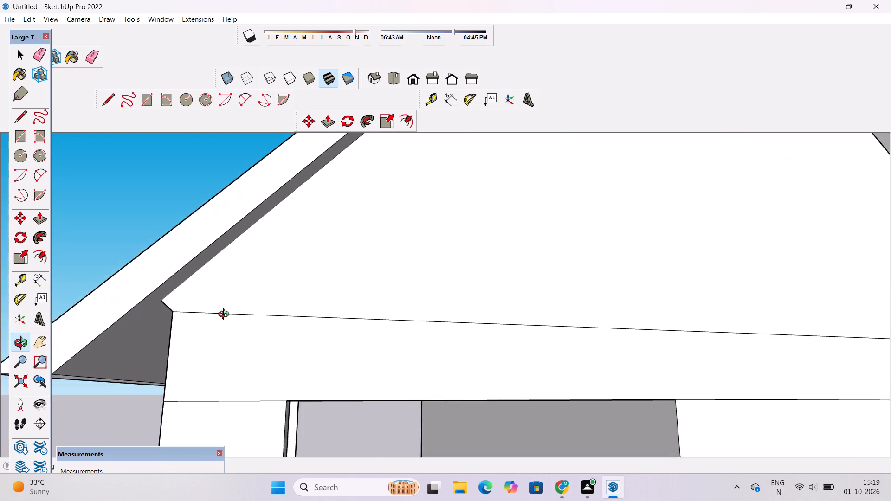
# Examine the gable front and the open floors below it, from close to the eaves out to the whole house.
pyautogui.moveTo(226, 315); pyautogui.dragTo(343, 266)
pyautogui.scroll(-11, 343, 266)
pyautogui.moveTo(357, 274); pyautogui.dragTo(376, 327)
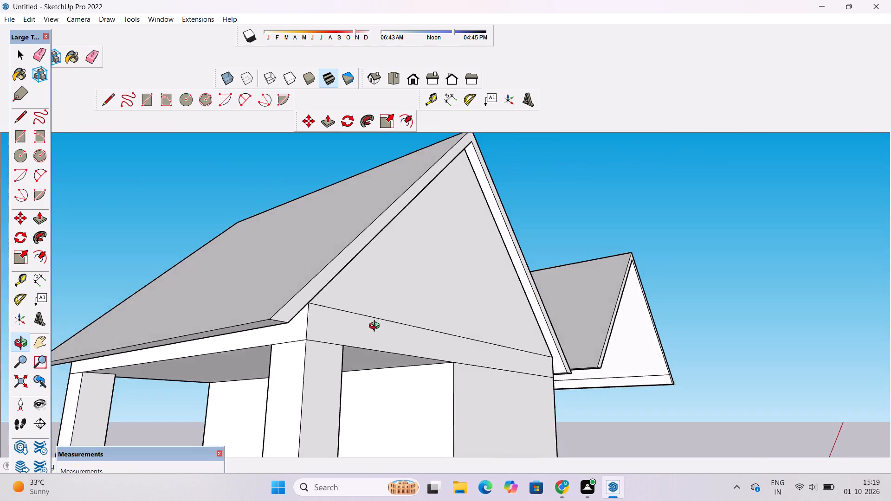
pyautogui.moveTo(376, 327); pyautogui.dragTo(377, 329)
pyautogui.moveTo(466, 309); pyautogui.dragTo(385, 341)
pyautogui.scroll(-5, 345, 354)
pyautogui.moveTo(369, 354); pyautogui.dragTo(361, 360)
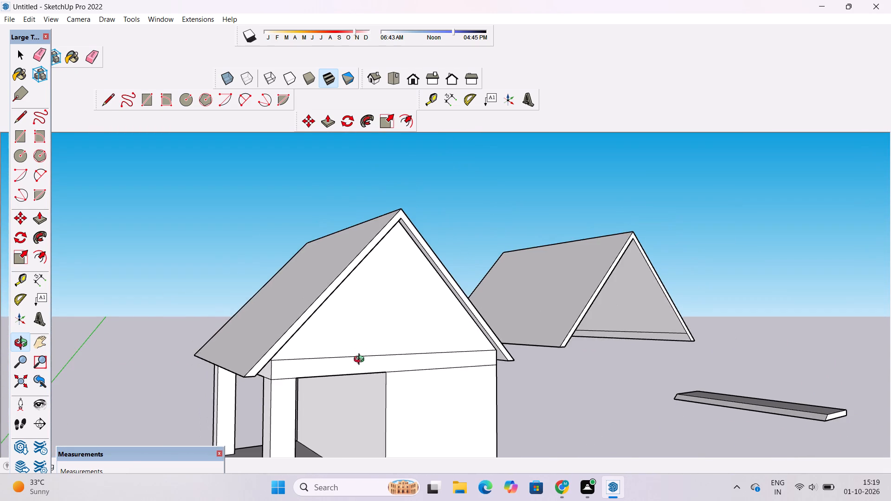
pyautogui.moveTo(361, 360); pyautogui.dragTo(359, 362)
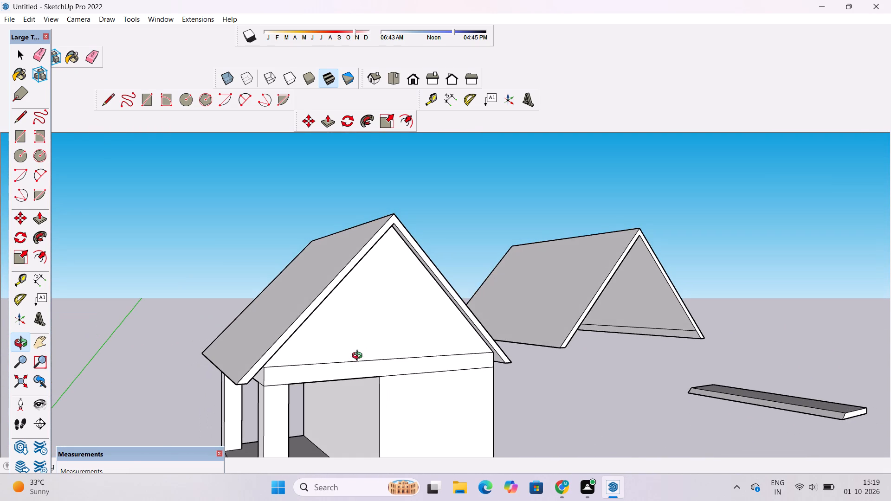
pyautogui.scroll(-4, 366, 350)
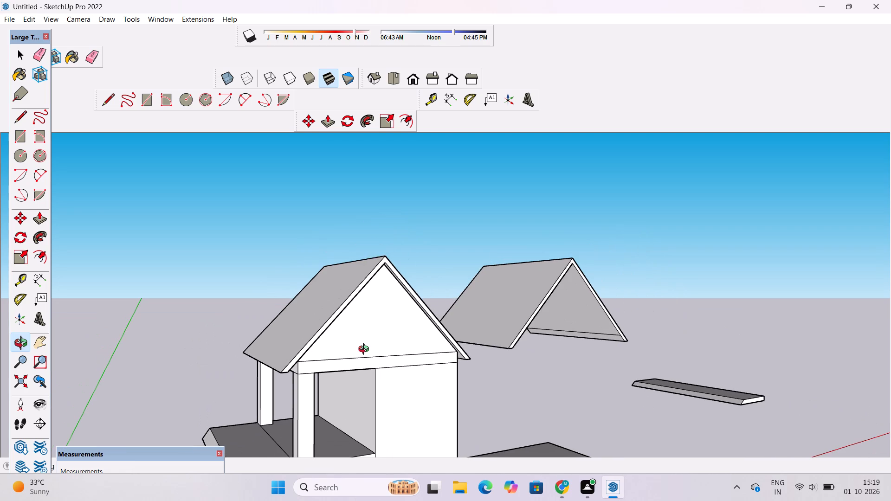
pyautogui.keyDown('shift'); pyautogui.moveTo(380, 353); pyautogui.dragTo(395, 321); pyautogui.keyUp('shift')
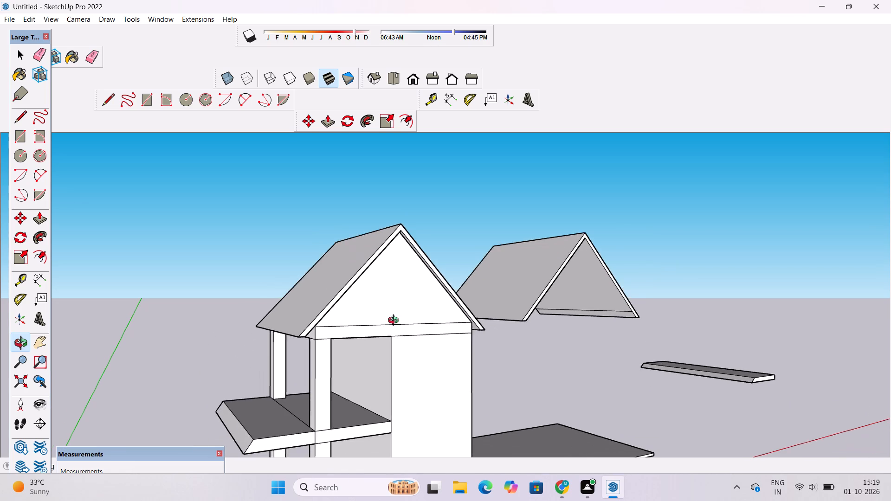
pyautogui.moveTo(395, 321); pyautogui.dragTo(372, 367)
pyautogui.moveTo(372, 398); pyautogui.dragTo(398, 341)
pyautogui.moveTo(390, 397); pyautogui.dragTo(419, 362)
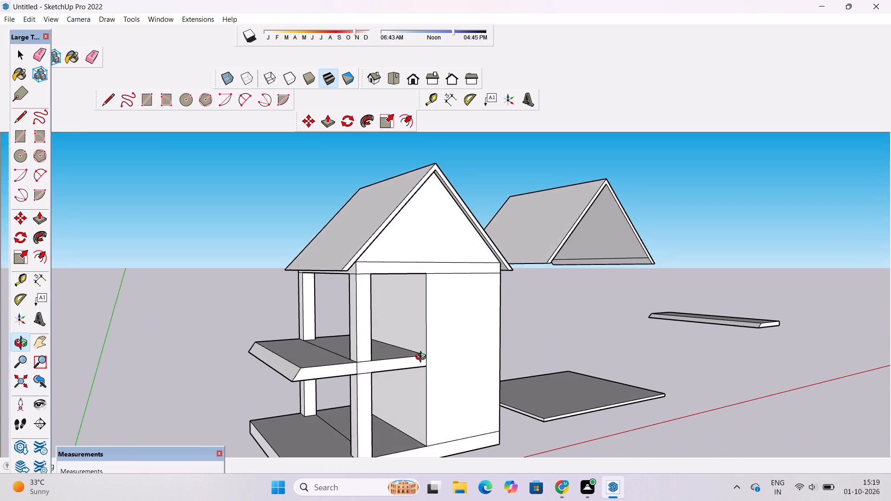
pyautogui.scroll(2, 423, 358)
pyautogui.moveTo(481, 344); pyautogui.dragTo(436, 357)
pyautogui.keyDown('shift'); pyautogui.moveTo(419, 372); pyautogui.dragTo(426, 368); pyautogui.keyUp('shift')
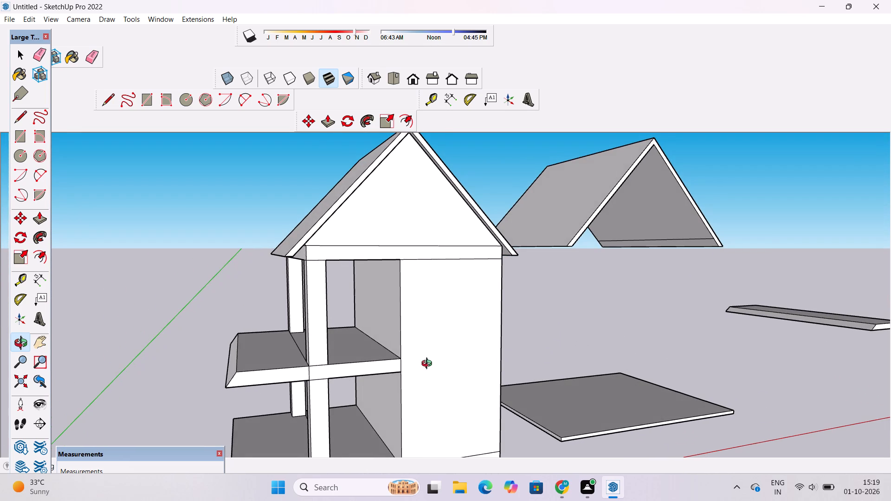
pyautogui.keyDown('shift'); pyautogui.moveTo(385, 384); pyautogui.dragTo(489, 391); pyautogui.keyUp('shift')
pyautogui.keyDown('shift'); pyautogui.moveTo(514, 381); pyautogui.dragTo(384, 389); pyautogui.keyUp('shift')
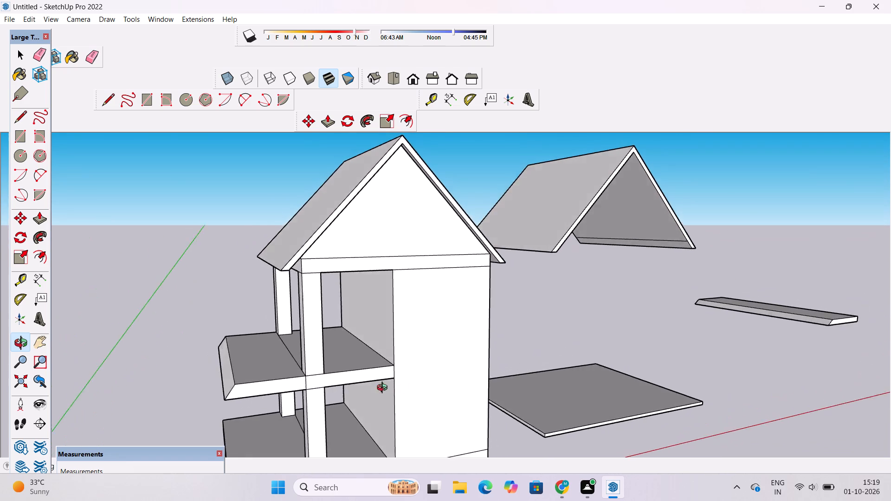
pyautogui.keyDown('shift'); pyautogui.moveTo(384, 389); pyautogui.dragTo(384, 389); pyautogui.keyUp('shift')
# Draw two 25' lines across the gable-end wall, extending the upper floor slab's bottom and top edges to the wall's far corner.
pyautogui.press('l')
pyautogui.scroll(4, 427, 366)
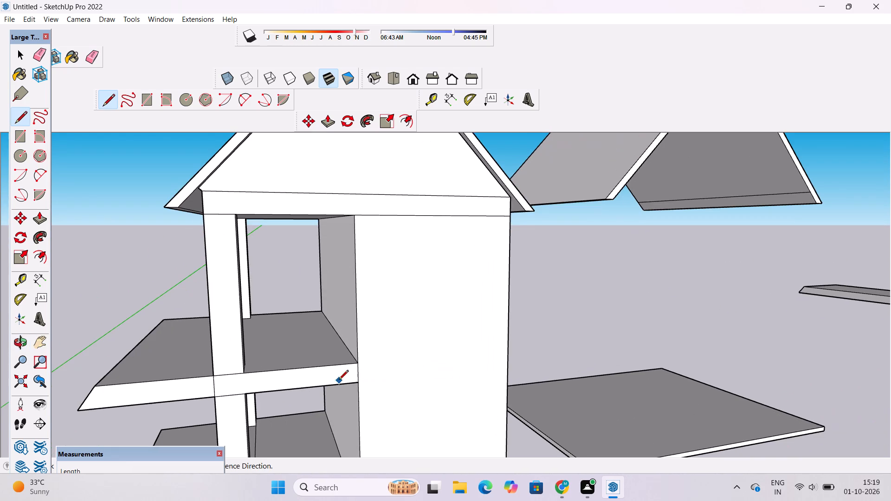
pyautogui.click(357, 385)
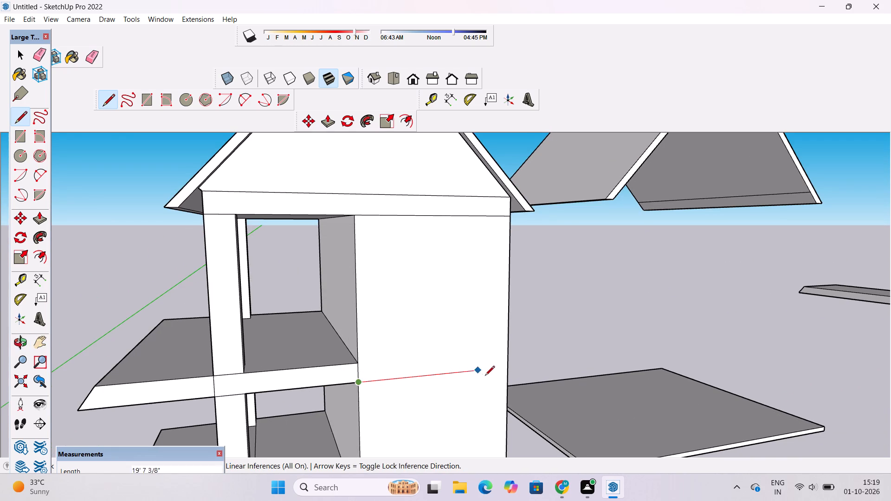
pyautogui.click(507, 368)
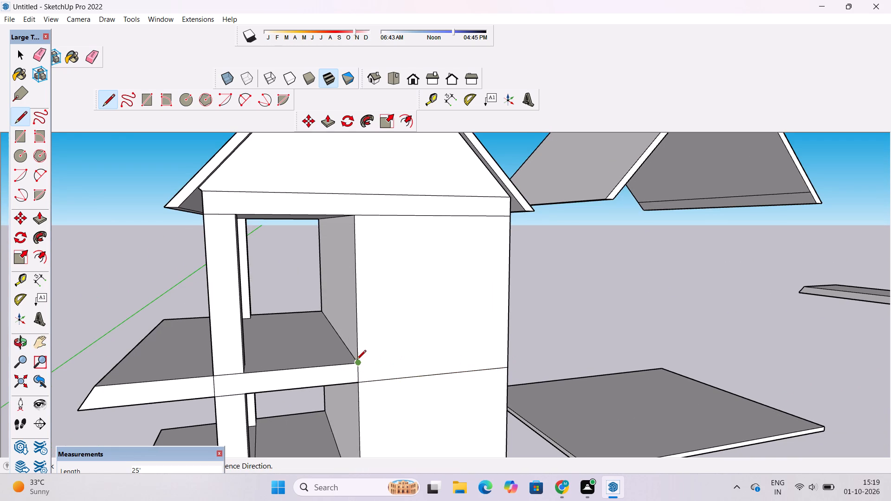
pyautogui.click(356, 362)
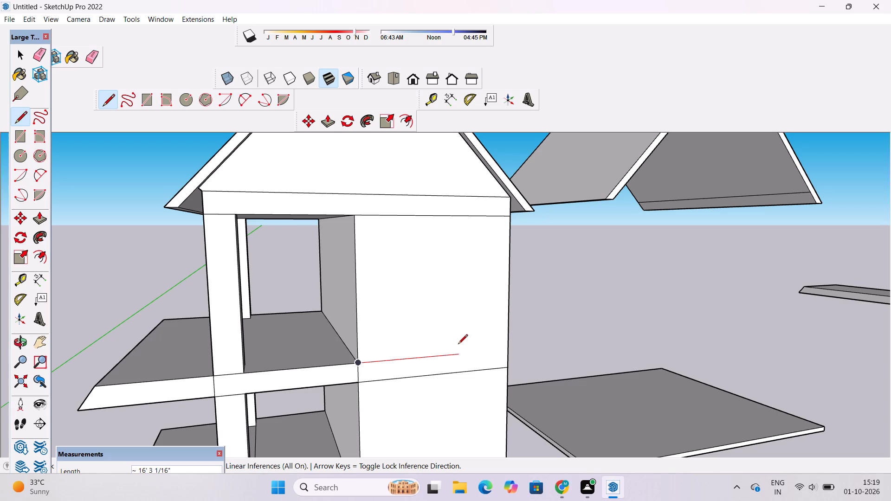
pyautogui.scroll(1, 458, 345)
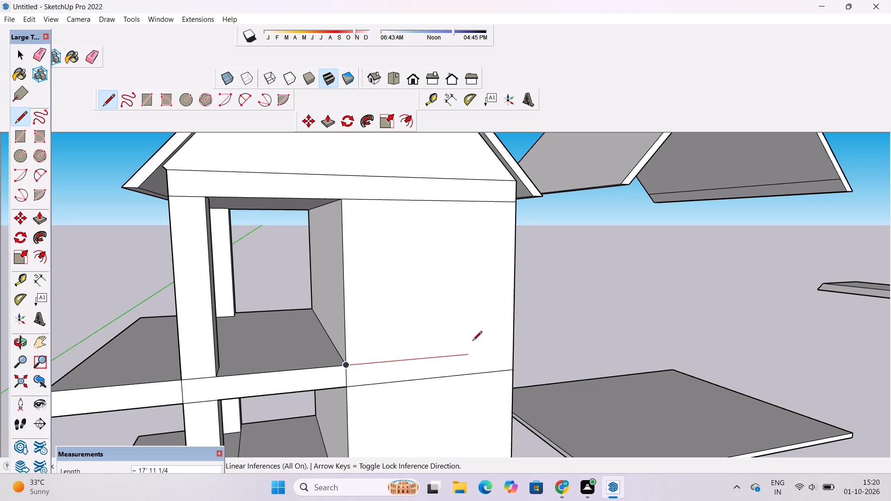
pyautogui.click(514, 351)
pyautogui.press('space')
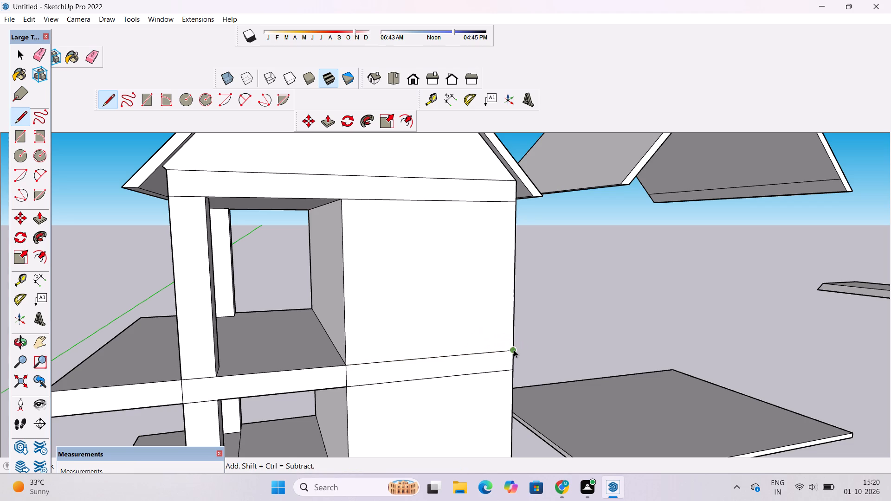
# Examine the slab band across the gable-end wall and its alignment with the upper floor slab.
pyautogui.write('o')
pyautogui.scroll(-4, 471, 353)
pyautogui.keyDown('shift'); pyautogui.moveTo(471, 353); pyautogui.dragTo(447, 380); pyautogui.keyUp('shift')
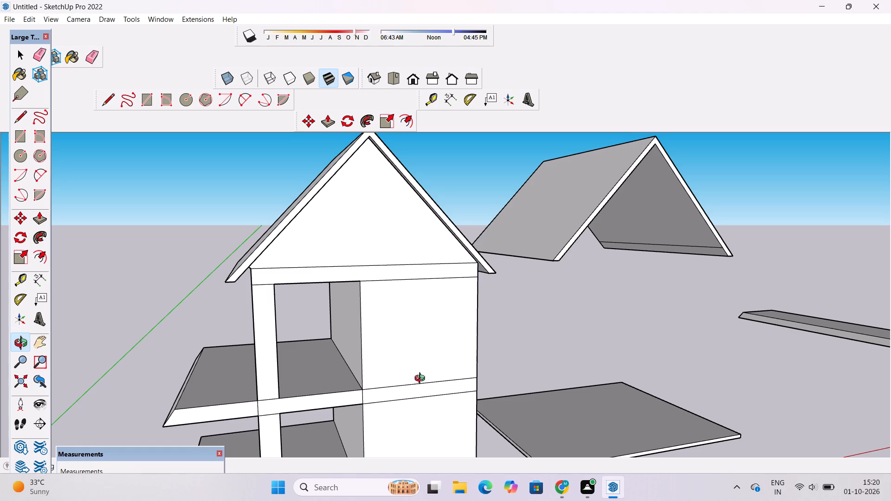
pyautogui.scroll(3, 415, 358)
pyautogui.keyDown('shift'); pyautogui.moveTo(391, 426); pyautogui.dragTo(409, 400); pyautogui.keyUp('shift')
pyautogui.scroll(-4, 422, 387)
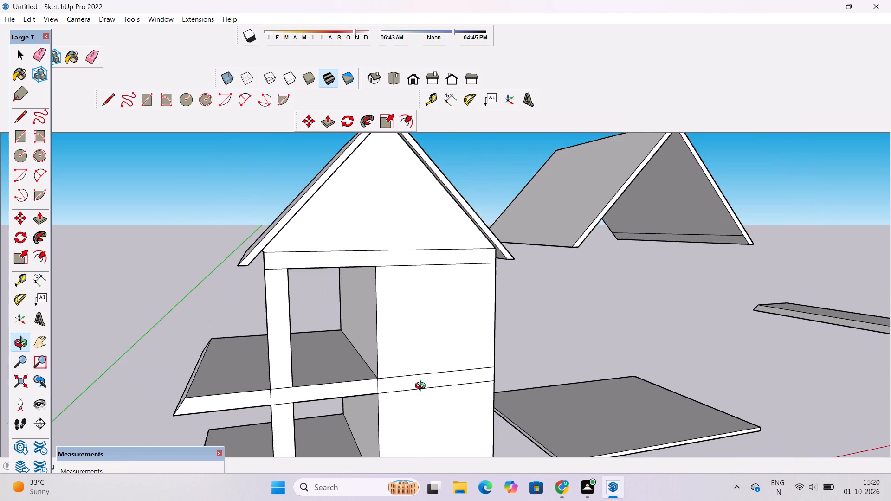
pyautogui.keyDown('shift'); pyautogui.moveTo(426, 384); pyautogui.dragTo(454, 362); pyautogui.keyUp('shift')
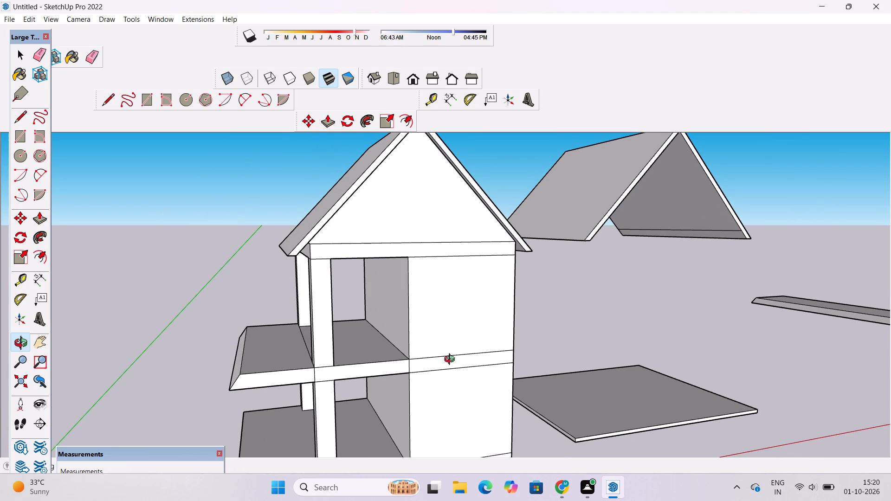
pyautogui.scroll(-1, 452, 360)
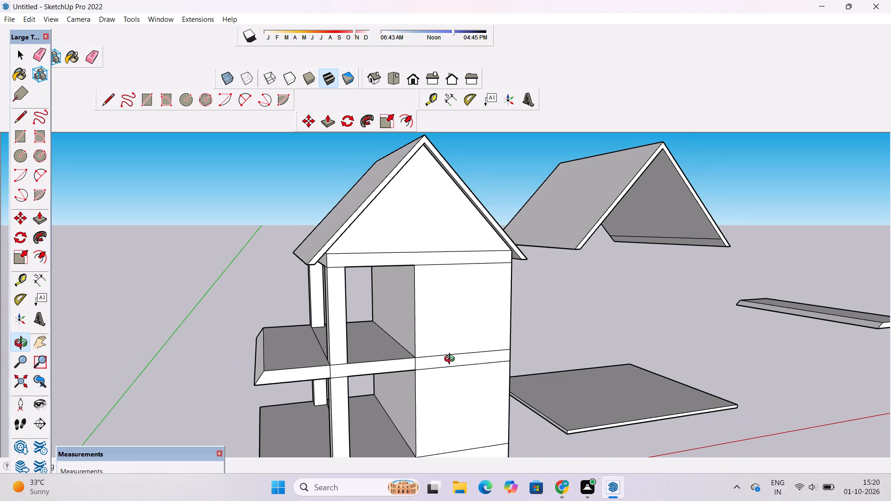
pyautogui.scroll(-4, 452, 360)
pyautogui.keyDown('shift'); pyautogui.moveTo(452, 360); pyautogui.dragTo(456, 375); pyautogui.keyUp('shift')
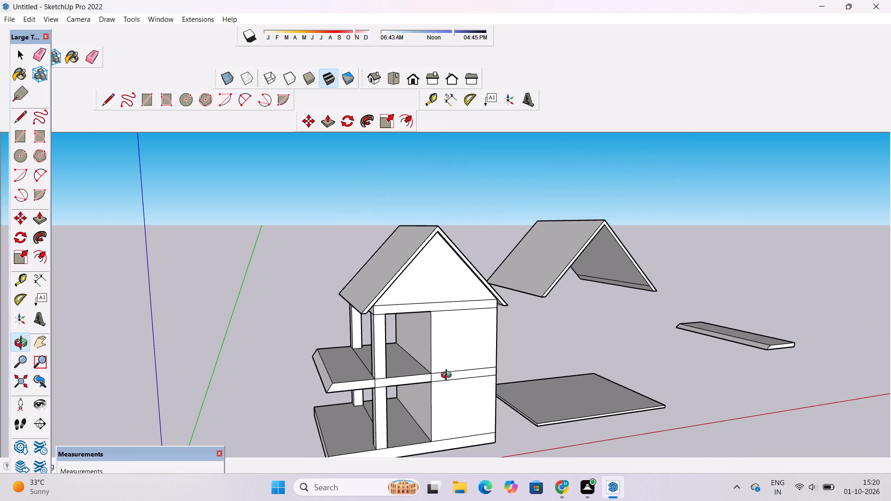
pyautogui.scroll(2, 432, 378)
pyautogui.moveTo(428, 379); pyautogui.dragTo(416, 419)
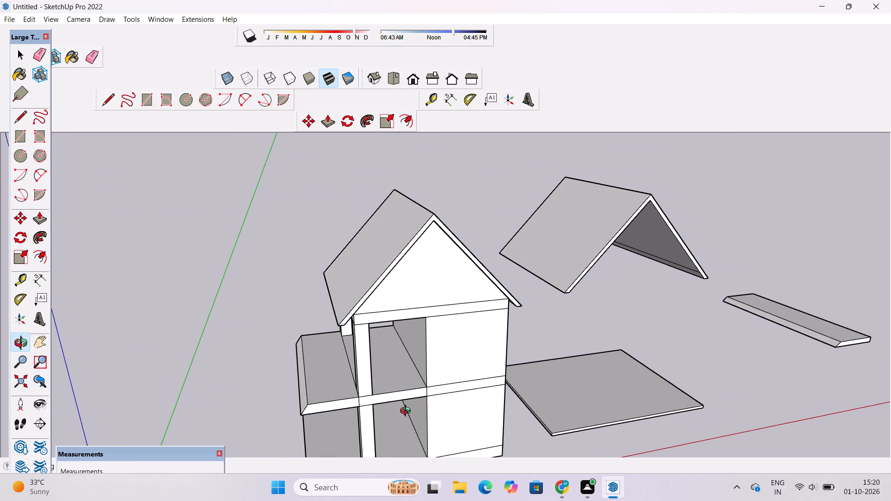
# Examine the upper porch floor and its columns beneath the roof slope.
pyautogui.scroll(4, 397, 408)
pyautogui.moveTo(327, 399); pyautogui.dragTo(415, 395)
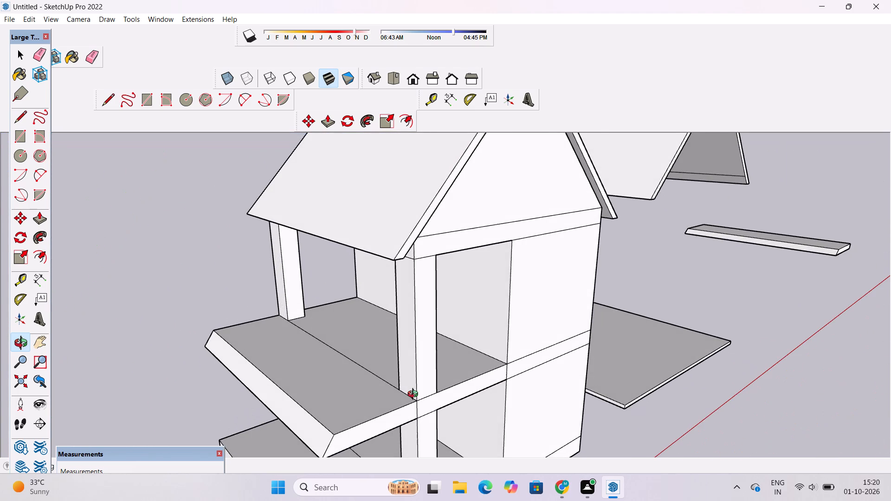
pyautogui.scroll(1, 415, 395)
pyautogui.keyDown('shift'); pyautogui.moveTo(415, 395); pyautogui.dragTo(394, 398); pyautogui.keyUp('shift')
pyautogui.scroll(-1, 394, 398)
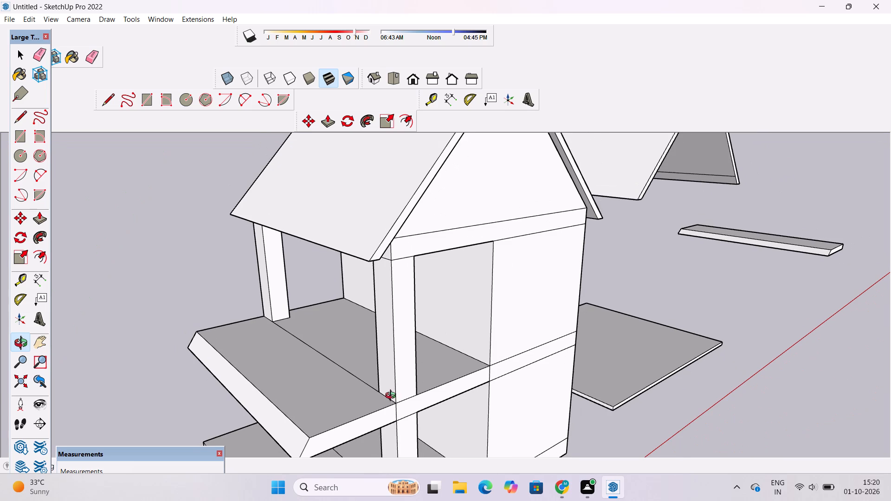
pyautogui.scroll(5, 373, 389)
pyautogui.moveTo(298, 392); pyautogui.dragTo(432, 424)
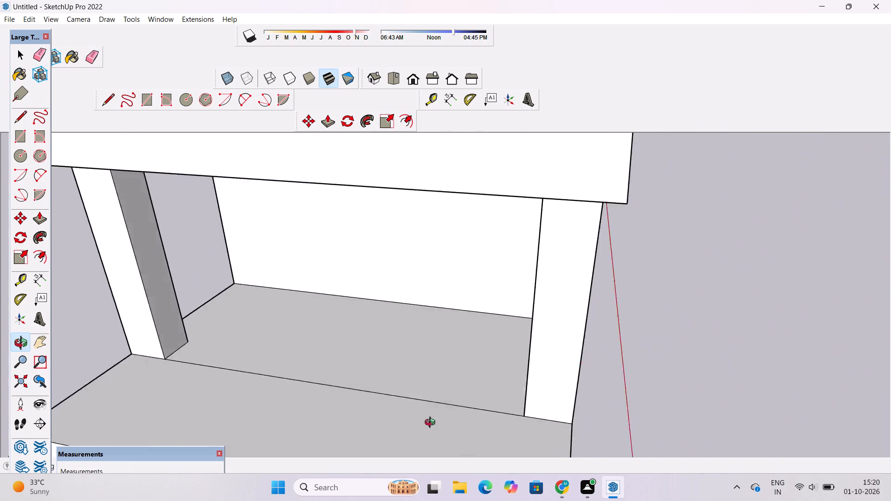
pyautogui.moveTo(432, 424); pyautogui.dragTo(464, 412)
pyautogui.scroll(-7, 504, 388)
# Examine the whole house from the gable end, including the ground-floor slab and the porch columns.
pyautogui.moveTo(746, 331); pyautogui.dragTo(445, 321)
pyautogui.scroll(-7, 417, 321)
pyautogui.moveTo(420, 372); pyautogui.dragTo(435, 326)
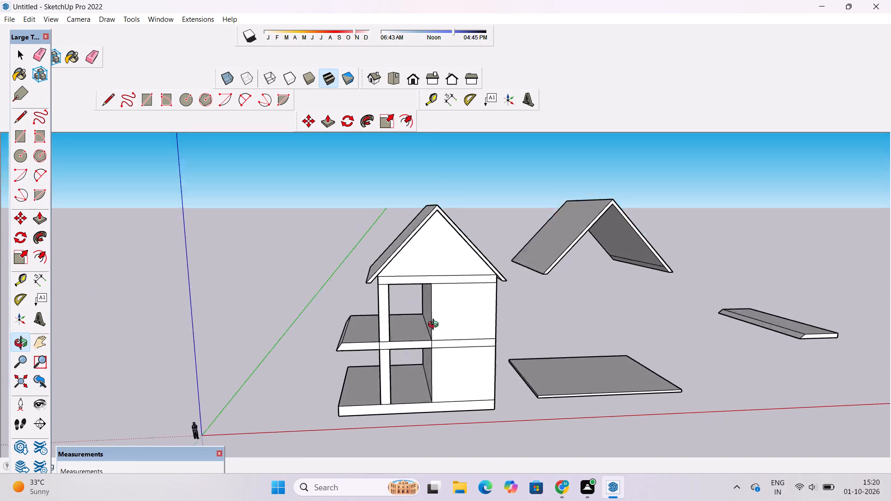
pyautogui.moveTo(435, 326); pyautogui.dragTo(450, 296)
pyautogui.scroll(-3, 463, 315)
pyautogui.keyDown('shift'); pyautogui.moveTo(455, 330); pyautogui.dragTo(507, 337); pyautogui.keyUp('shift')
pyautogui.scroll(-1, 507, 337)
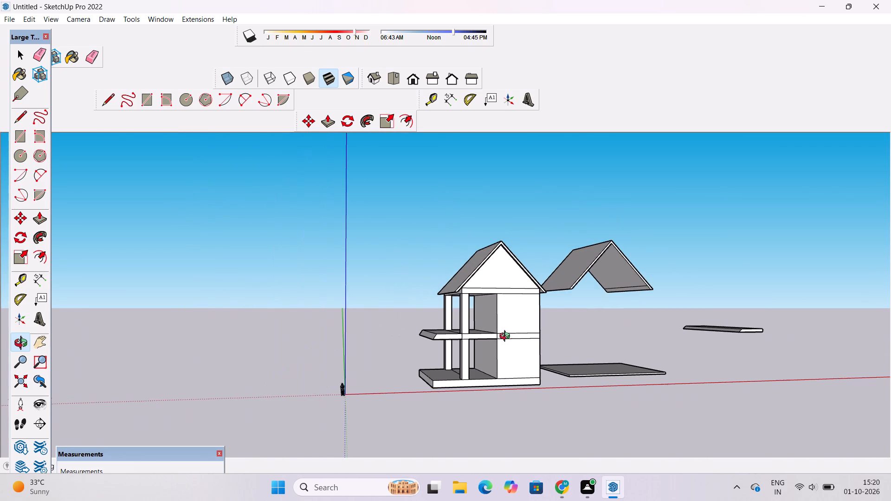
pyautogui.scroll(-1, 507, 337)
pyautogui.scroll(8, 478, 352)
pyautogui.moveTo(440, 349); pyautogui.dragTo(388, 368)
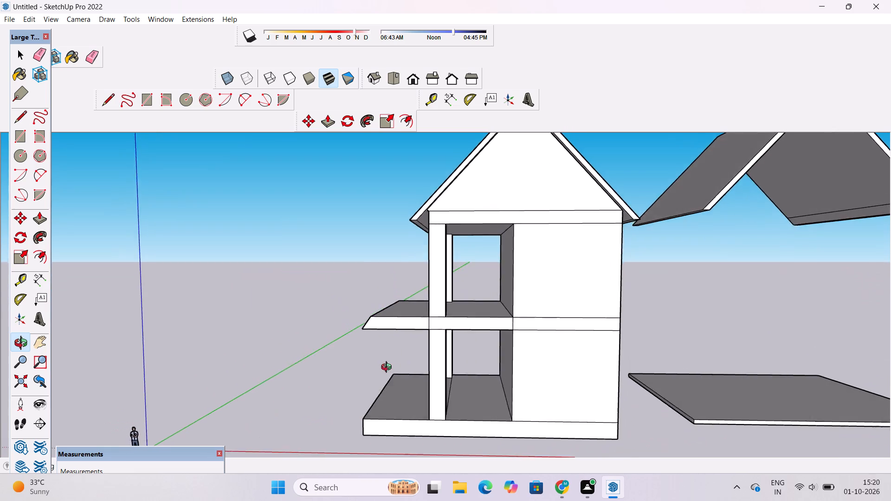
pyautogui.moveTo(388, 368); pyautogui.dragTo(408, 389)
pyautogui.scroll(-2, 409, 385)
pyautogui.moveTo(403, 392); pyautogui.dragTo(439, 389)
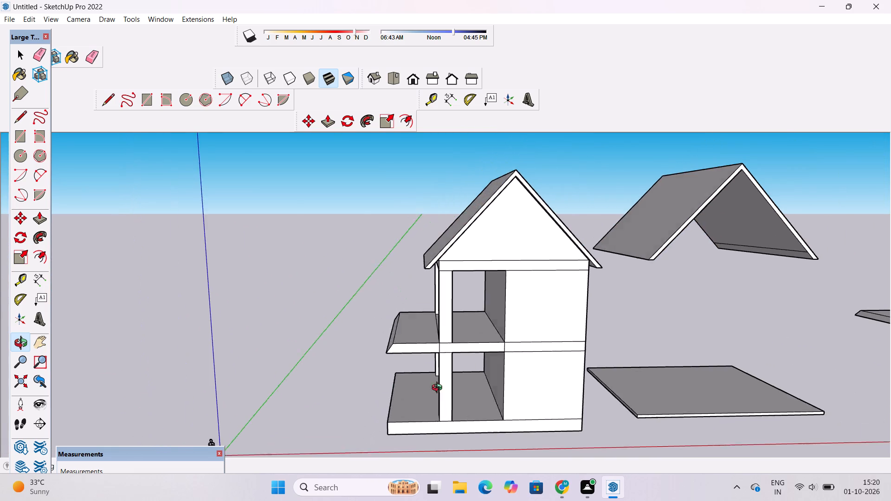
pyautogui.moveTo(439, 389); pyautogui.dragTo(449, 387)
pyautogui.keyDown('shift'); pyautogui.moveTo(449, 387); pyautogui.dragTo(445, 352); pyautogui.keyUp('shift')
pyautogui.keyDown('shift'); pyautogui.scroll(6, 424, 368); pyautogui.keyUp('shift')
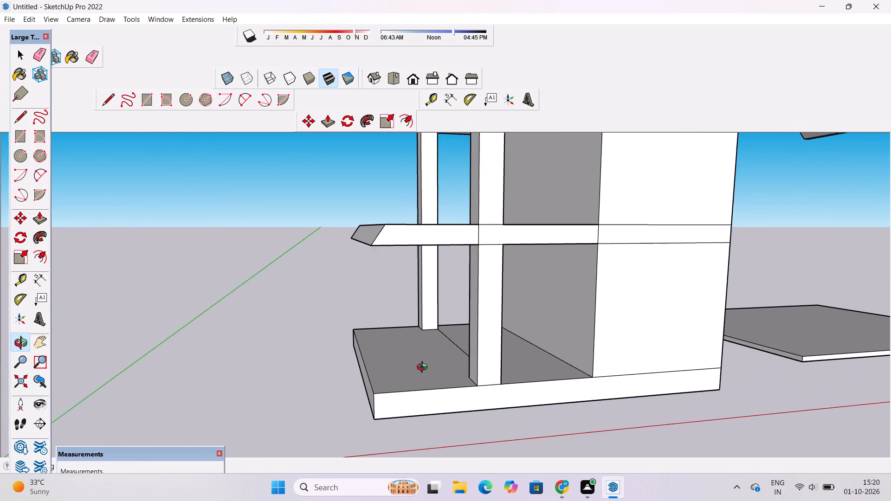
pyautogui.keyDown('shift'); pyautogui.moveTo(504, 340); pyautogui.dragTo(476, 401); pyautogui.keyUp('shift')
pyautogui.scroll(-4, 481, 398)
pyautogui.keyDown('shift'); pyautogui.moveTo(504, 374); pyautogui.dragTo(478, 384); pyautogui.keyUp('shift')
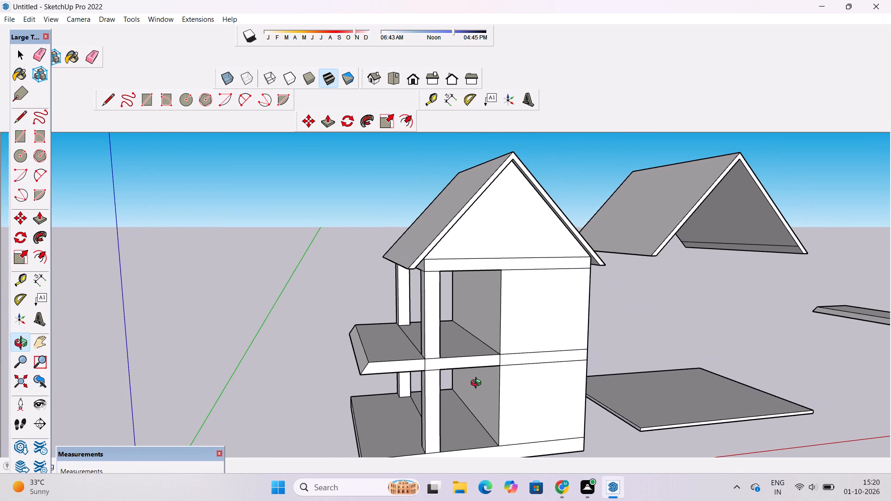
pyautogui.scroll(1, 477, 385)
pyautogui.scroll(-1, 477, 385)
# Examine the porch side obliquely and from above, checking both floor slabs, the columns and the roof eave.
pyautogui.keyDown('shift'); pyautogui.moveTo(473, 402); pyautogui.dragTo(471, 372); pyautogui.keyUp('shift')
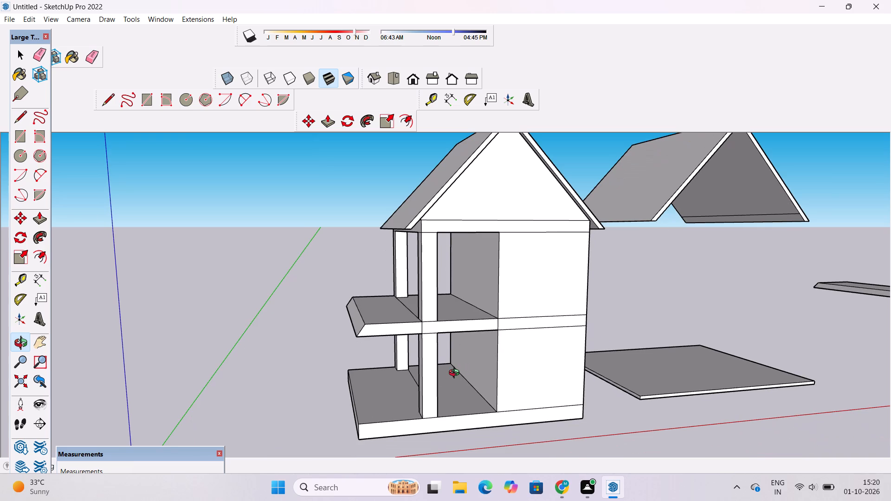
pyautogui.scroll(-2, 456, 374)
pyautogui.moveTo(454, 383); pyautogui.dragTo(528, 365)
pyautogui.scroll(4, 488, 371)
pyautogui.keyDown('shift'); pyautogui.moveTo(488, 368); pyautogui.dragTo(478, 375); pyautogui.keyUp('shift')
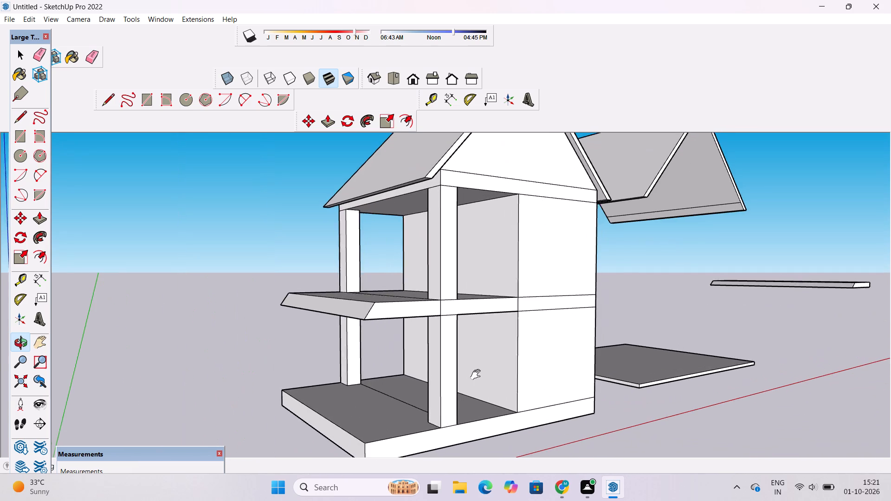
pyautogui.keyDown('shift'); pyautogui.moveTo(478, 375); pyautogui.dragTo(462, 384); pyautogui.keyUp('shift')
pyautogui.keyDown('shift'); pyautogui.moveTo(461, 384); pyautogui.dragTo(463, 393); pyautogui.keyUp('shift')
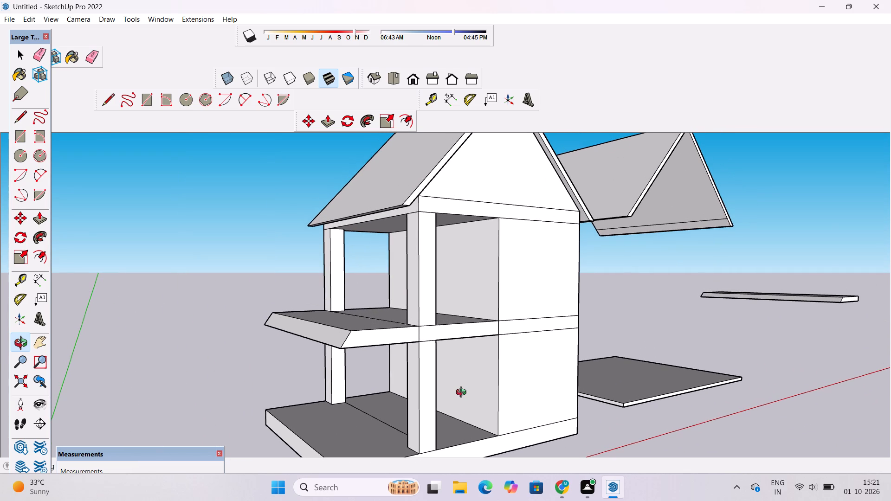
pyautogui.keyDown('shift'); pyautogui.moveTo(463, 392); pyautogui.dragTo(440, 430); pyautogui.keyUp('shift')
pyautogui.scroll(3, 420, 394)
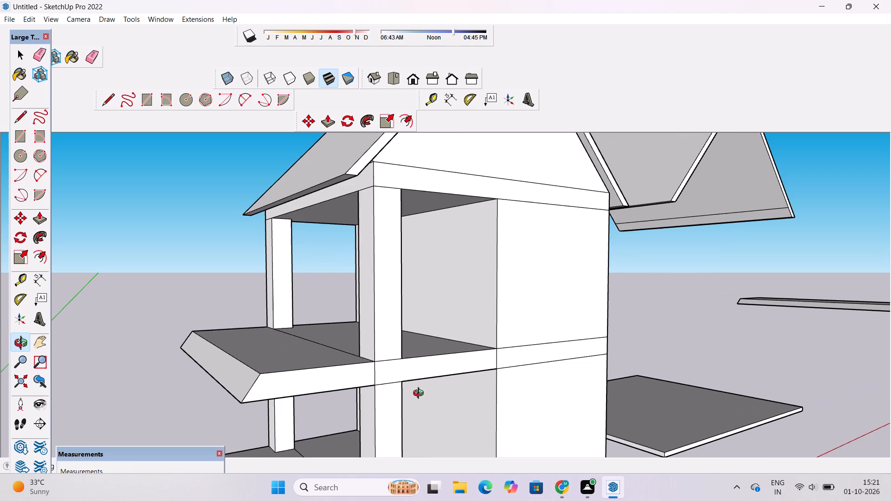
pyautogui.scroll(-3, 426, 373)
pyautogui.moveTo(452, 363); pyautogui.dragTo(487, 437)
pyautogui.scroll(4, 320, 378)
pyautogui.moveTo(323, 378); pyautogui.dragTo(393, 385)
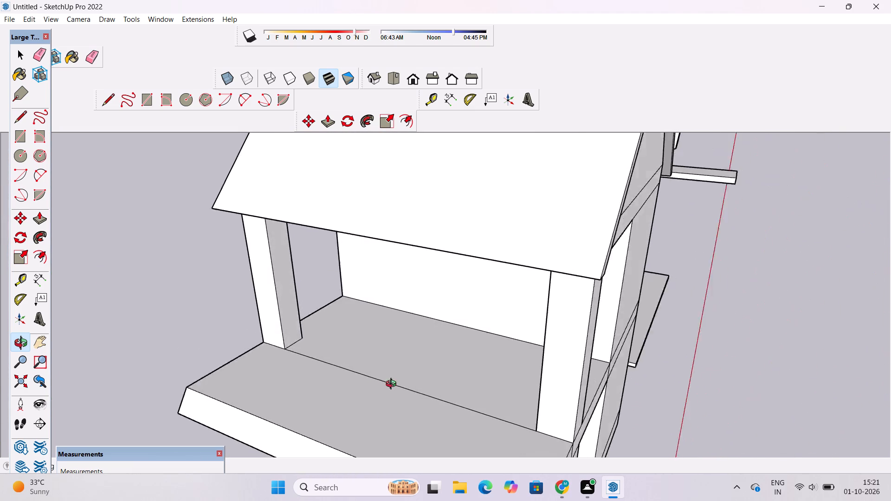
pyautogui.moveTo(393, 385); pyautogui.dragTo(402, 381)
pyautogui.moveTo(407, 379); pyautogui.dragTo(333, 377)
pyautogui.moveTo(327, 379); pyautogui.dragTo(394, 336)
pyautogui.keyDown('shift'); pyautogui.moveTo(394, 336); pyautogui.dragTo(457, 373); pyautogui.keyUp('shift')
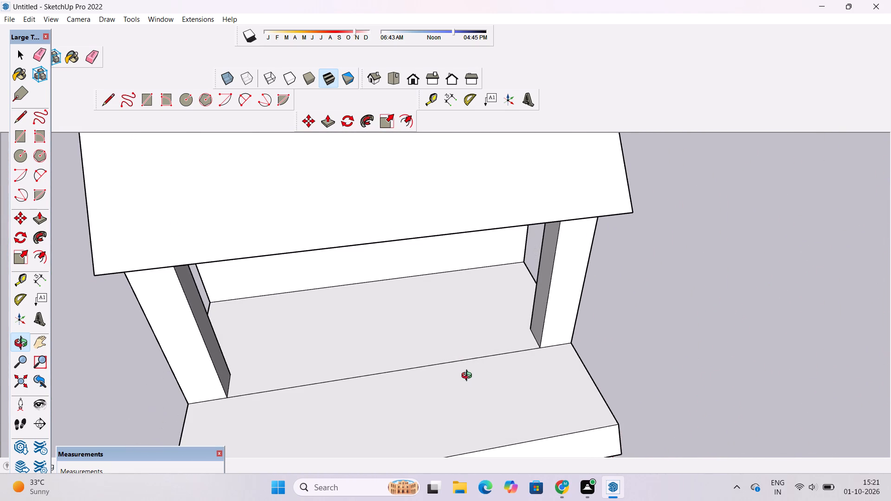
# Draw a line about 40' 11" long across the upper porch floor, joining the base-edge midpoints of the two columns' inner faces.
pyautogui.press('l')
pyautogui.scroll(4, 508, 347)
pyautogui.scroll(3, 543, 328)
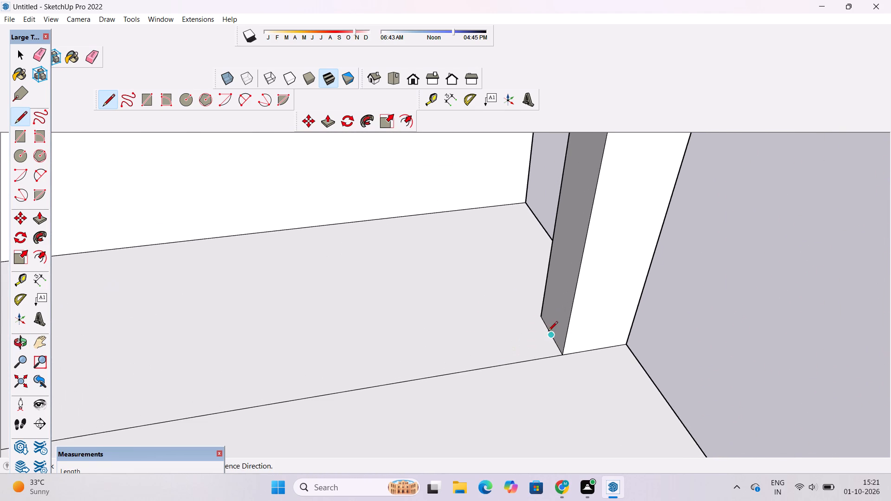
pyautogui.click(549, 337)
pyautogui.scroll(-7, 549, 337)
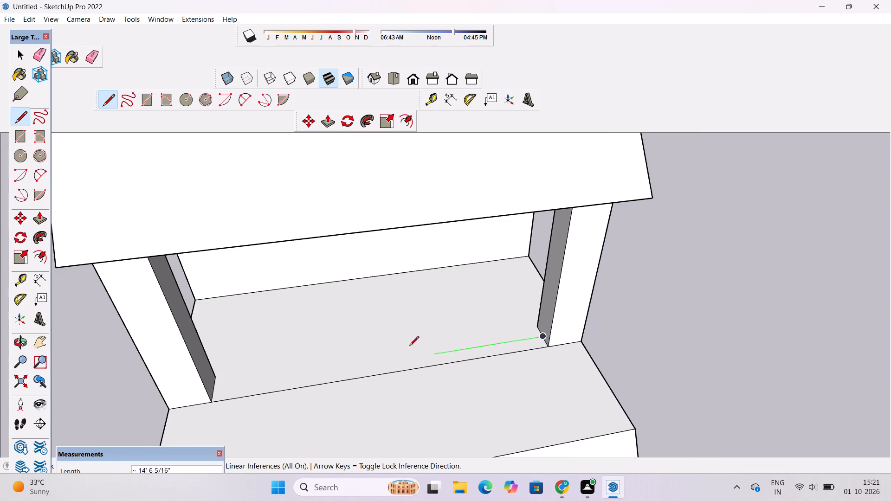
pyautogui.click(215, 390)
pyautogui.press('space')
# Push/Pull the narrow floor strip between the two upper porch columns up by 1'.
pyautogui.click(334, 375)
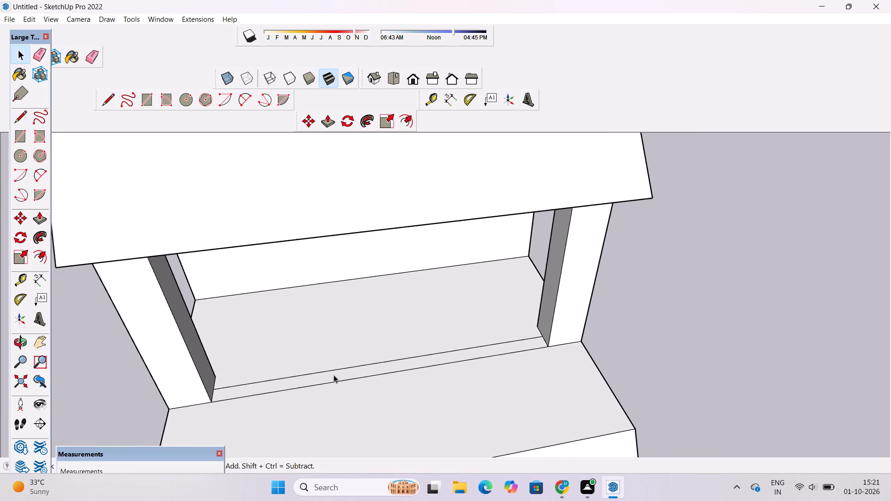
pyautogui.press('p')
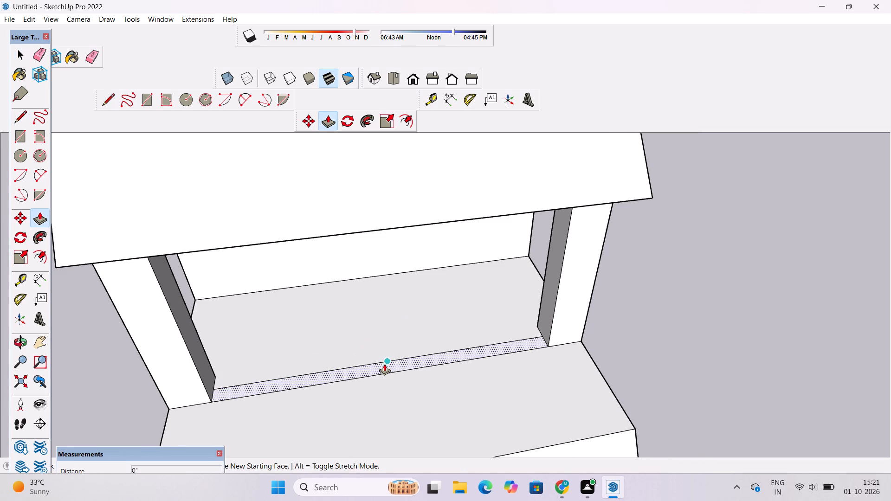
pyautogui.click(384, 364)
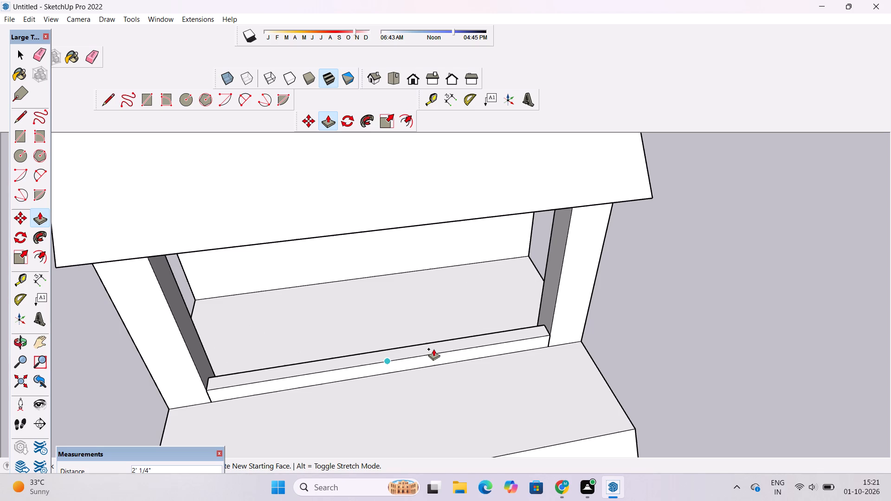
pyautogui.write("1'")
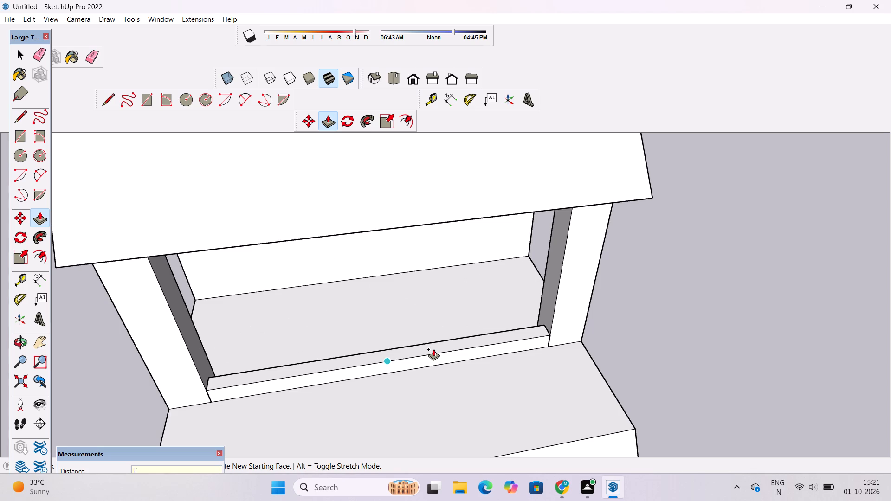
pyautogui.press('Return')
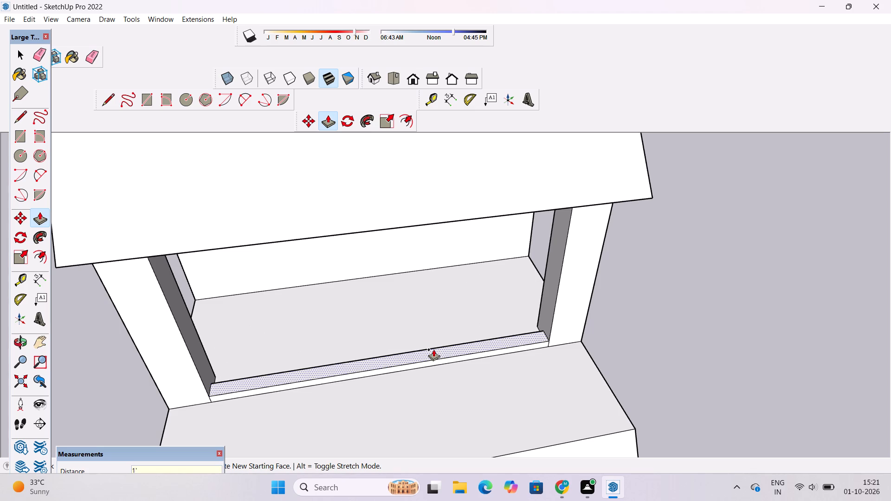
# Examine the raised strip's end at the gable-end column and the slab band, and start the Tape Measure there.
pyautogui.press('o')
pyautogui.scroll(-4, 419, 367)
pyautogui.moveTo(453, 439); pyautogui.dragTo(379, 387)
pyautogui.scroll(4, 465, 339)
pyautogui.moveTo(644, 369); pyautogui.dragTo(554, 373)
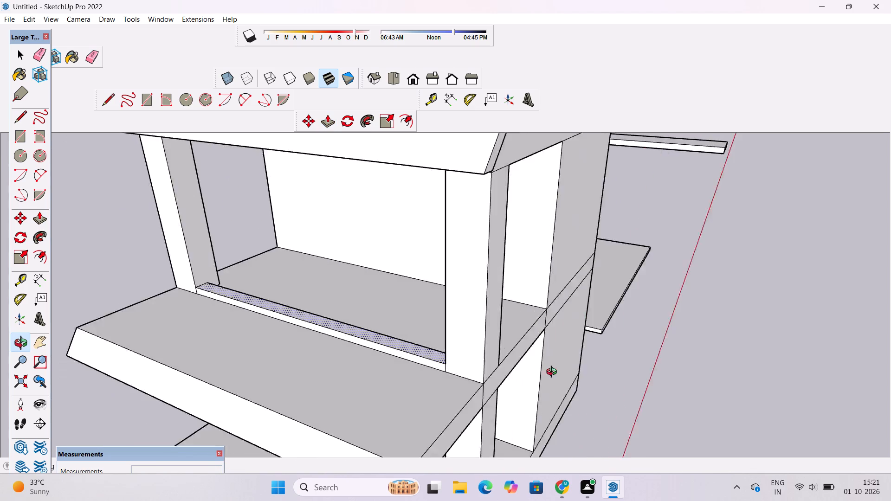
pyautogui.moveTo(554, 373); pyautogui.dragTo(469, 362)
pyautogui.keyDown('shift'); pyautogui.moveTo(394, 375); pyautogui.dragTo(405, 377); pyautogui.keyUp('shift')
pyautogui.scroll(1, 407, 375)
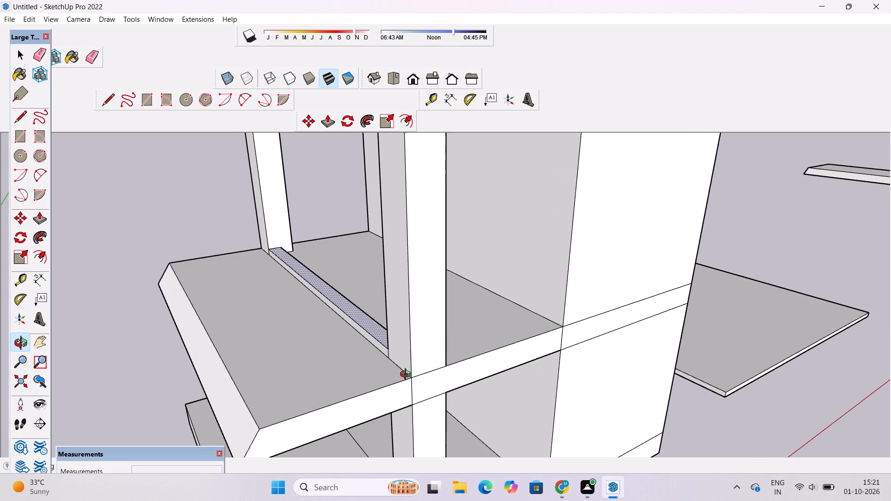
pyautogui.moveTo(443, 359); pyautogui.dragTo(397, 361)
pyautogui.keyDown('shift'); pyautogui.moveTo(353, 374); pyautogui.dragTo(405, 360); pyautogui.keyUp('shift')
pyautogui.scroll(3, 409, 359)
pyautogui.moveTo(463, 347); pyautogui.dragTo(425, 363)
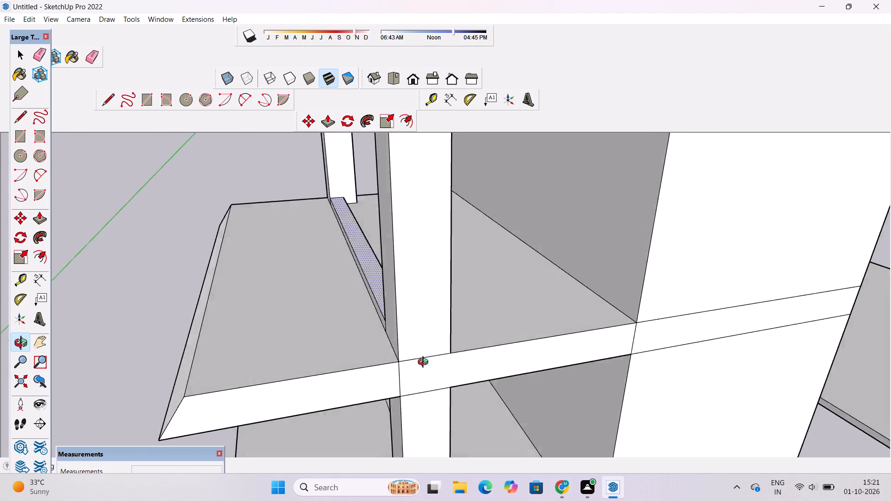
pyautogui.moveTo(425, 363); pyautogui.dragTo(439, 358)
pyautogui.keyDown('shift'); pyautogui.moveTo(430, 363); pyautogui.dragTo(453, 362); pyautogui.keyUp('shift')
pyautogui.press('l')
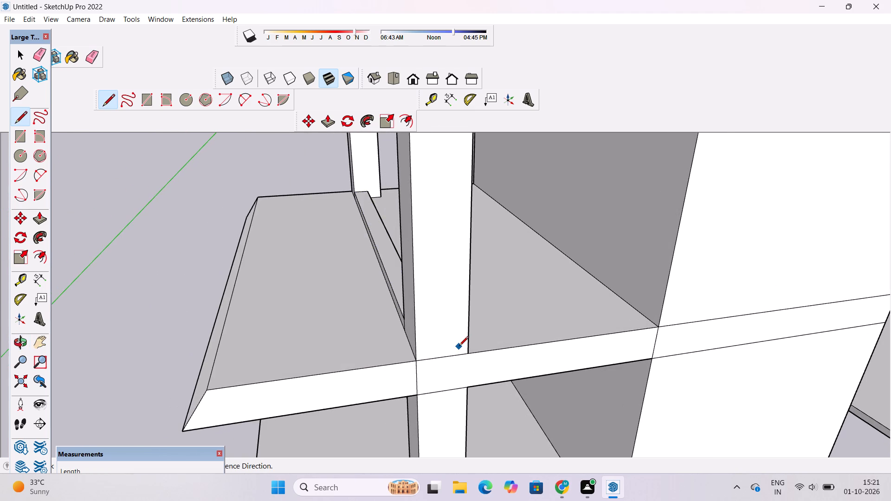
pyautogui.press('space')
pyautogui.write('t')
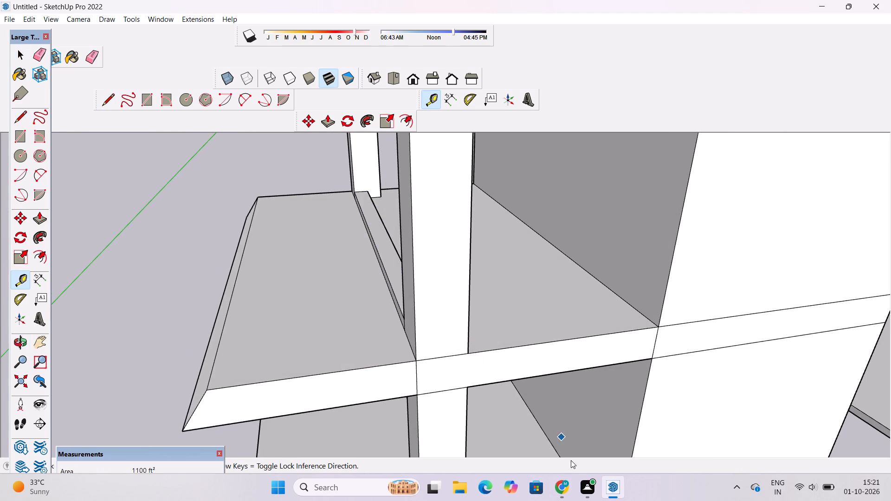
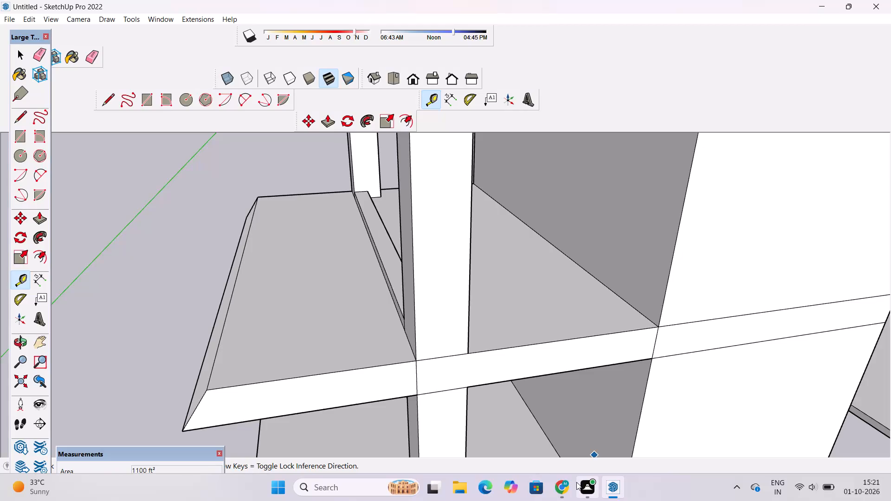
# Place a guide 8" above the slab band's top edge, across the gable-end face of the upper porch column.
pyautogui.scroll(-5, 461, 344)
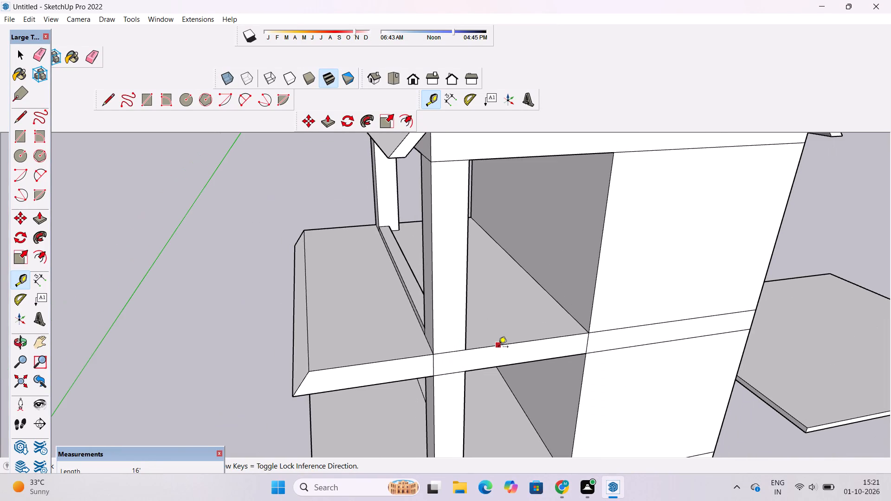
pyautogui.press('o')
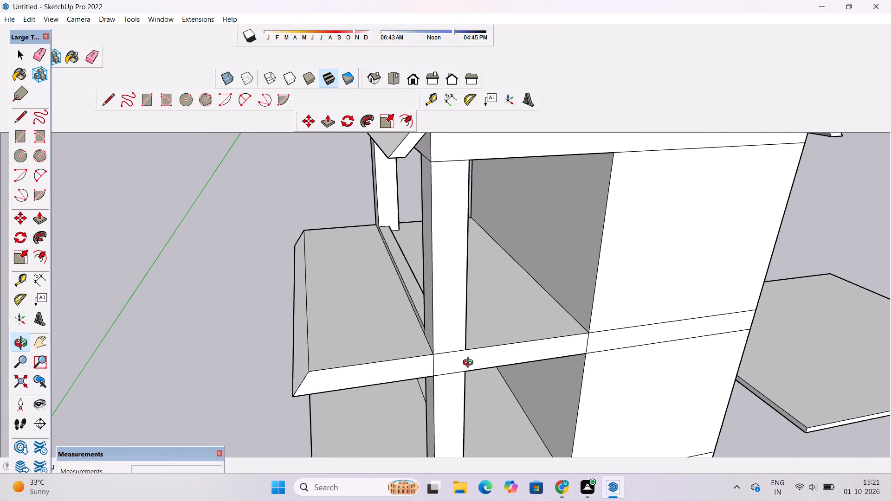
pyautogui.keyDown('shift'); pyautogui.moveTo(470, 364); pyautogui.dragTo(428, 396); pyautogui.keyUp('shift')
pyautogui.scroll(-2, 427, 395)
pyautogui.keyDown('shift'); pyautogui.moveTo(423, 403); pyautogui.dragTo(431, 374); pyautogui.keyUp('shift')
pyautogui.scroll(3, 424, 360)
pyautogui.moveTo(414, 379); pyautogui.dragTo(447, 383)
pyautogui.scroll(2, 452, 381)
pyautogui.keyDown('shift'); pyautogui.moveTo(457, 375); pyautogui.dragTo(432, 381); pyautogui.keyUp('shift')
pyautogui.moveTo(427, 385); pyautogui.dragTo(412, 379)
pyautogui.scroll(4, 407, 374)
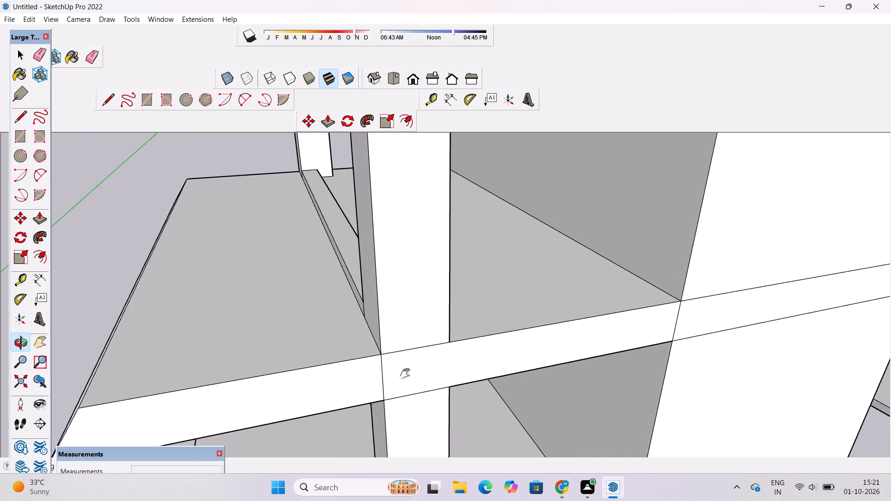
pyautogui.keyDown('shift'); pyautogui.moveTo(404, 373); pyautogui.dragTo(376, 395); pyautogui.keyUp('shift')
pyautogui.scroll(2, 374, 398)
pyautogui.keyDown('shift'); pyautogui.moveTo(381, 392); pyautogui.dragTo(339, 427); pyautogui.keyUp('shift')
pyautogui.moveTo(339, 427); pyautogui.dragTo(354, 418)
pyautogui.scroll(-3, 364, 410)
pyautogui.keyDown('shift'); pyautogui.moveTo(364, 415); pyautogui.dragTo(367, 408); pyautogui.keyUp('shift')
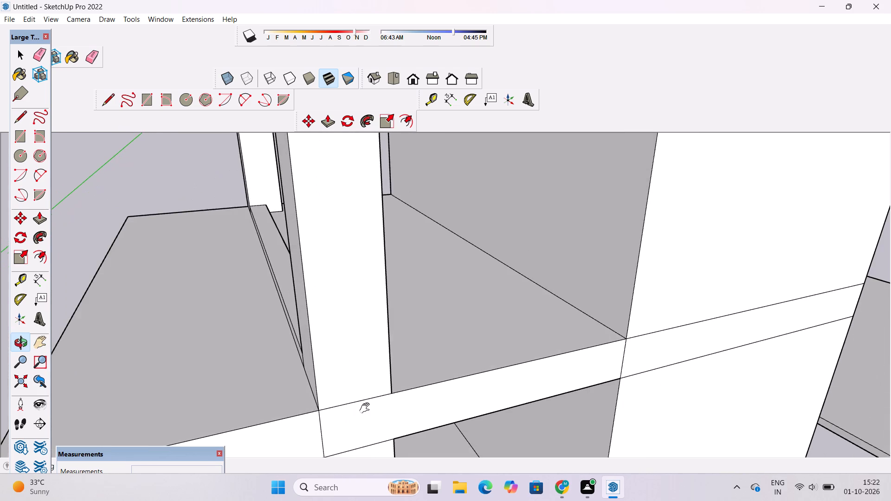
pyautogui.keyDown('shift'); pyautogui.moveTo(367, 408); pyautogui.dragTo(371, 399); pyautogui.keyUp('shift')
pyautogui.press('t')
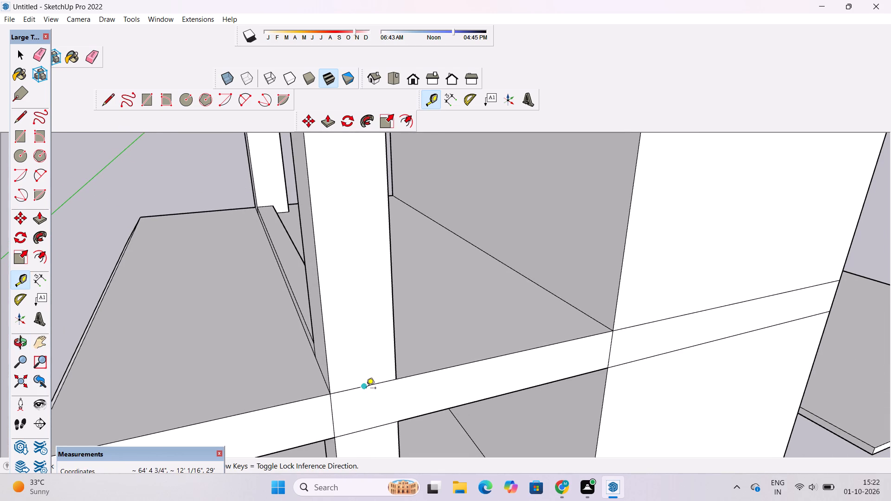
pyautogui.click(363, 389)
pyautogui.scroll(-3, 363, 389)
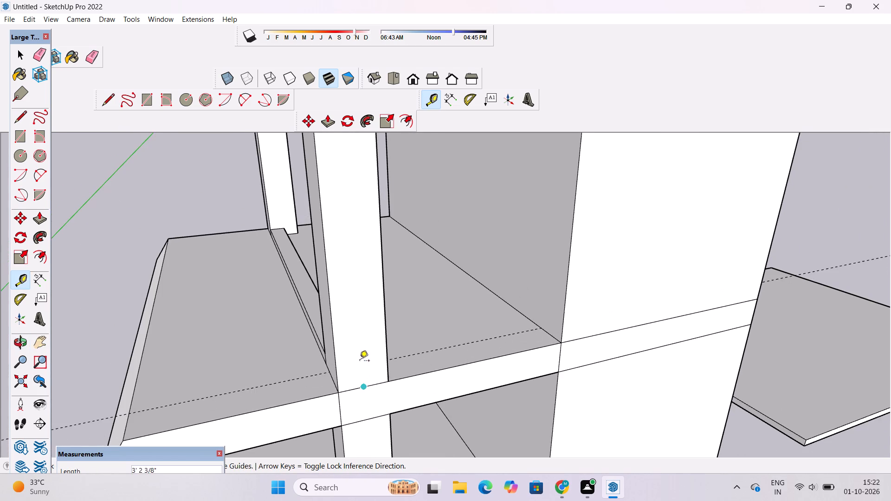
pyautogui.scroll(2, 365, 346)
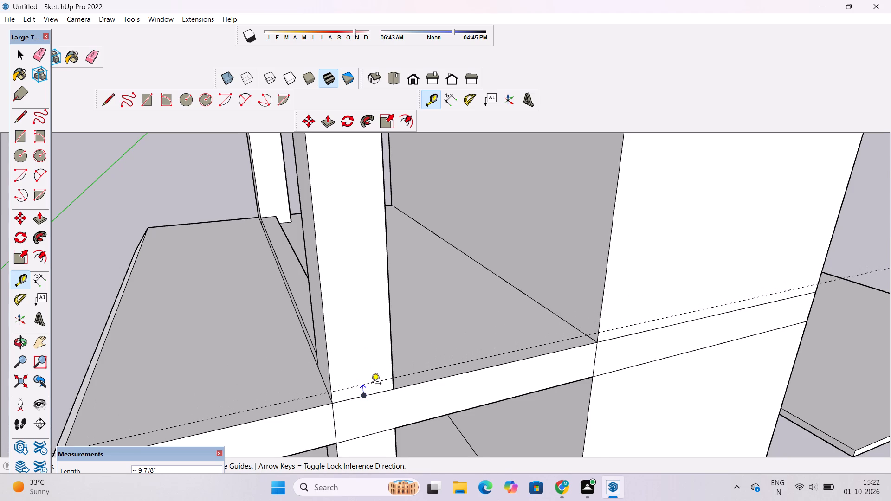
pyautogui.scroll(3, 371, 384)
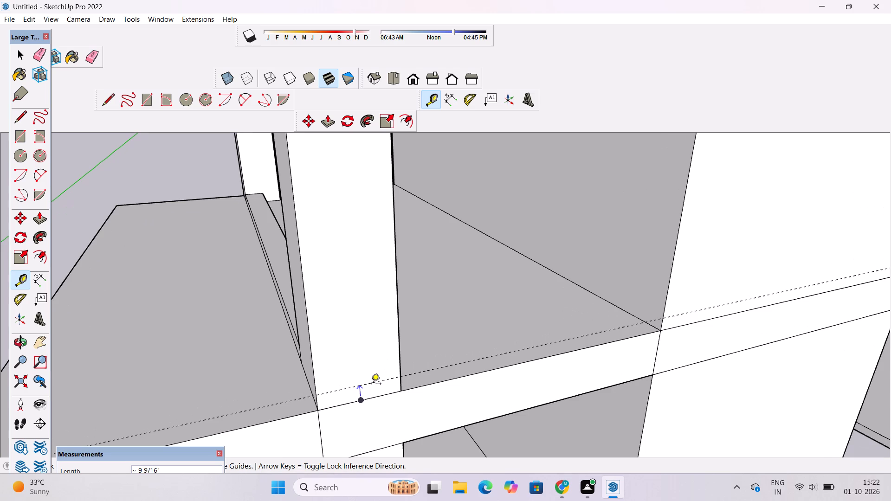
pyautogui.press('8')
pyautogui.hotkey('shift', '"')
pyautogui.press('Return')
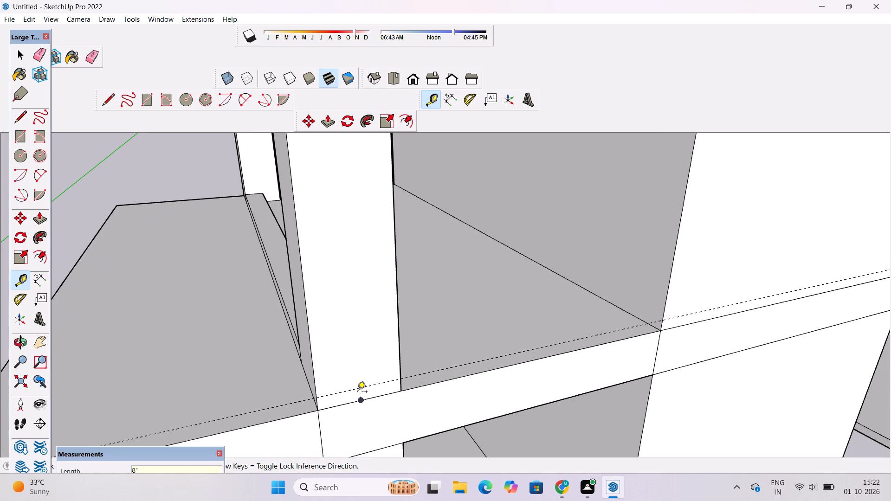
# Draw a line about 4' 7 1/2" long along the guide, from the column's house-side edge to just past its outer edge.
pyautogui.press('l')
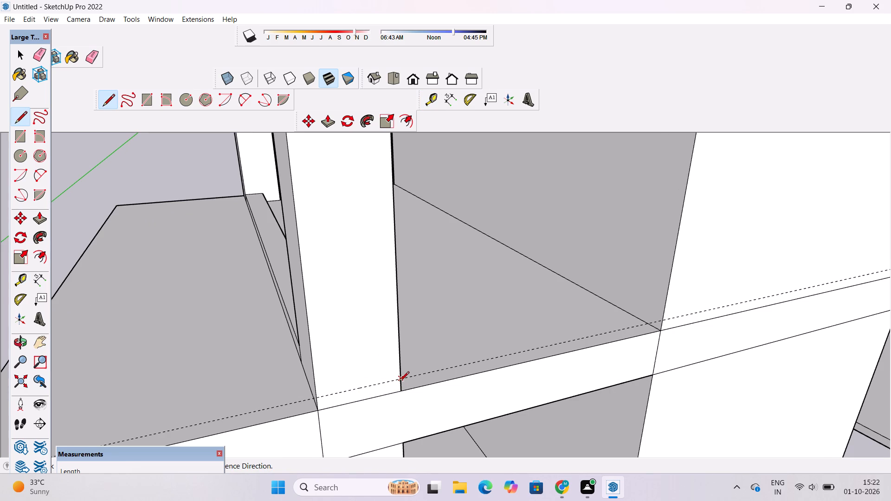
pyautogui.click(400, 382)
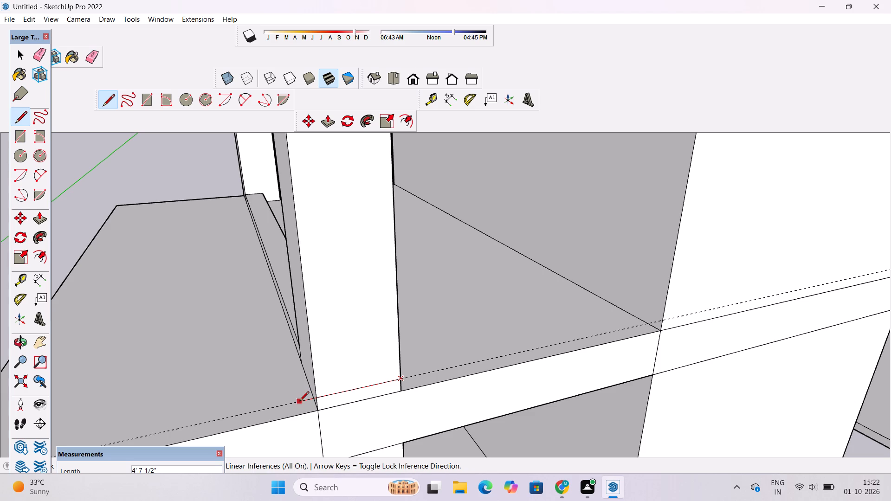
pyautogui.click(297, 402)
pyautogui.scroll(-3, 295, 408)
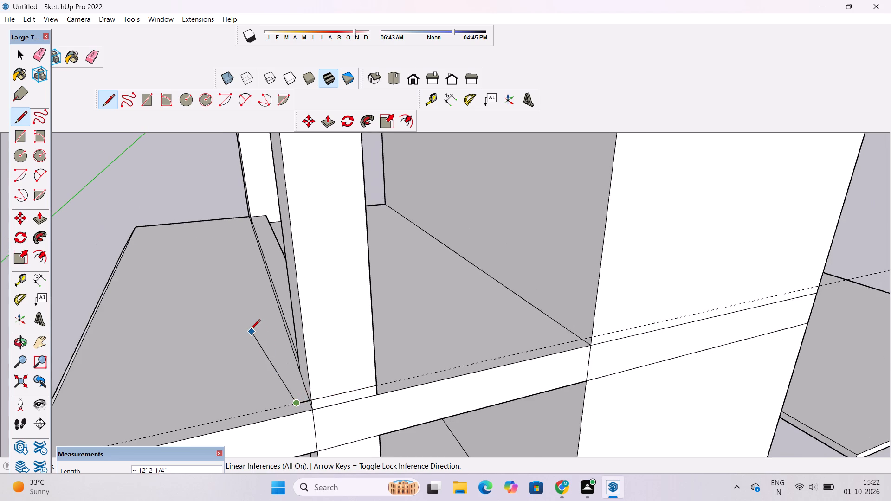
pyautogui.scroll(3, 251, 330)
pyautogui.scroll(2, 230, 253)
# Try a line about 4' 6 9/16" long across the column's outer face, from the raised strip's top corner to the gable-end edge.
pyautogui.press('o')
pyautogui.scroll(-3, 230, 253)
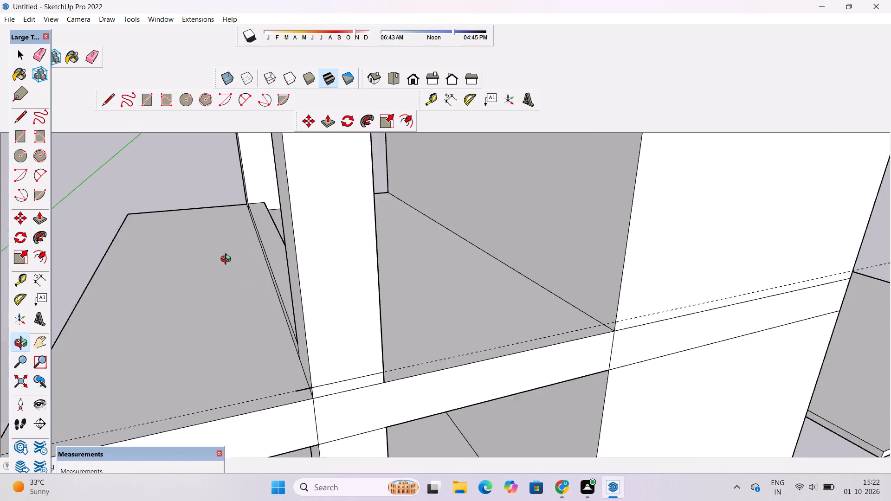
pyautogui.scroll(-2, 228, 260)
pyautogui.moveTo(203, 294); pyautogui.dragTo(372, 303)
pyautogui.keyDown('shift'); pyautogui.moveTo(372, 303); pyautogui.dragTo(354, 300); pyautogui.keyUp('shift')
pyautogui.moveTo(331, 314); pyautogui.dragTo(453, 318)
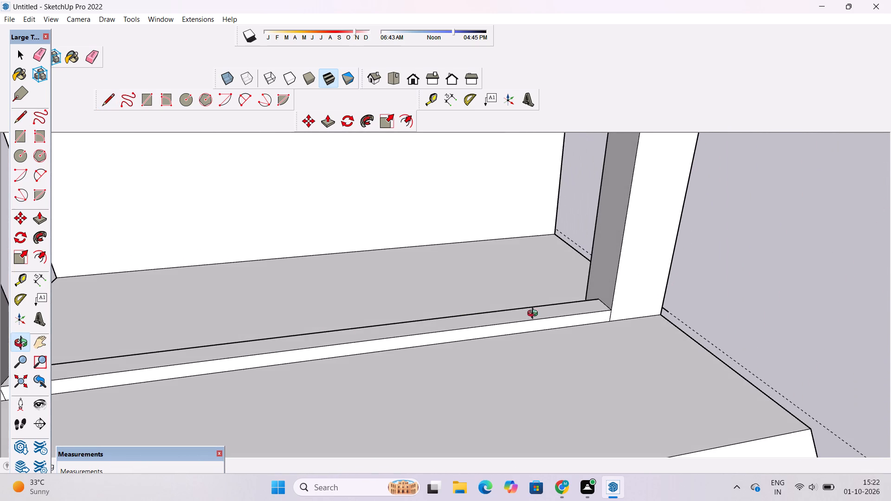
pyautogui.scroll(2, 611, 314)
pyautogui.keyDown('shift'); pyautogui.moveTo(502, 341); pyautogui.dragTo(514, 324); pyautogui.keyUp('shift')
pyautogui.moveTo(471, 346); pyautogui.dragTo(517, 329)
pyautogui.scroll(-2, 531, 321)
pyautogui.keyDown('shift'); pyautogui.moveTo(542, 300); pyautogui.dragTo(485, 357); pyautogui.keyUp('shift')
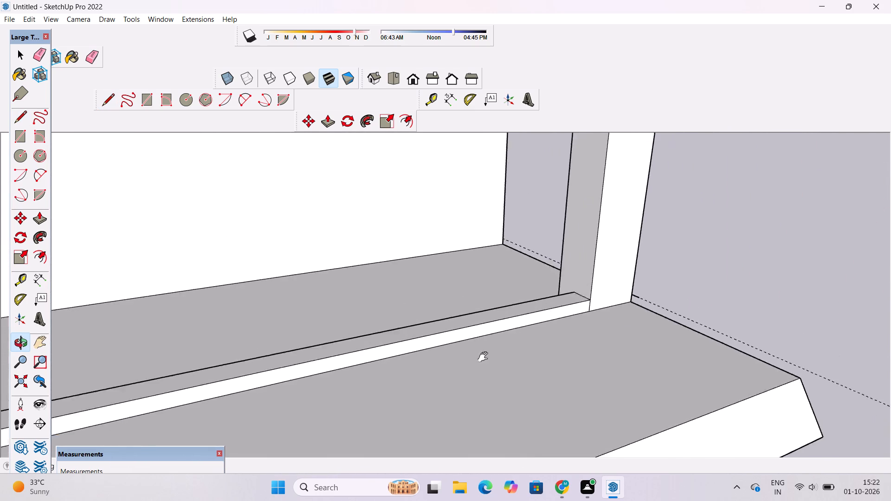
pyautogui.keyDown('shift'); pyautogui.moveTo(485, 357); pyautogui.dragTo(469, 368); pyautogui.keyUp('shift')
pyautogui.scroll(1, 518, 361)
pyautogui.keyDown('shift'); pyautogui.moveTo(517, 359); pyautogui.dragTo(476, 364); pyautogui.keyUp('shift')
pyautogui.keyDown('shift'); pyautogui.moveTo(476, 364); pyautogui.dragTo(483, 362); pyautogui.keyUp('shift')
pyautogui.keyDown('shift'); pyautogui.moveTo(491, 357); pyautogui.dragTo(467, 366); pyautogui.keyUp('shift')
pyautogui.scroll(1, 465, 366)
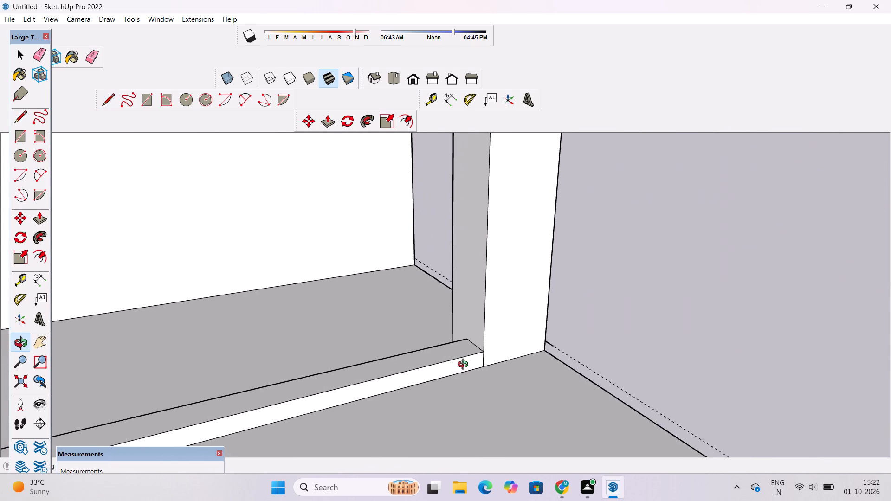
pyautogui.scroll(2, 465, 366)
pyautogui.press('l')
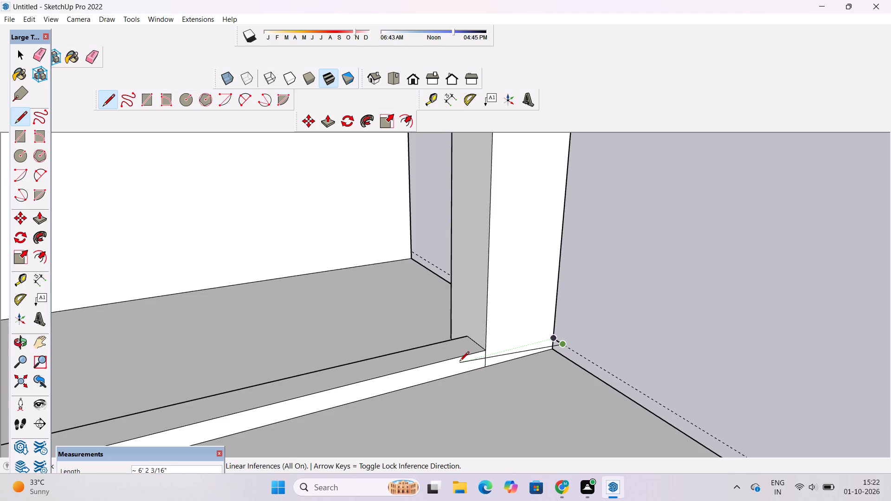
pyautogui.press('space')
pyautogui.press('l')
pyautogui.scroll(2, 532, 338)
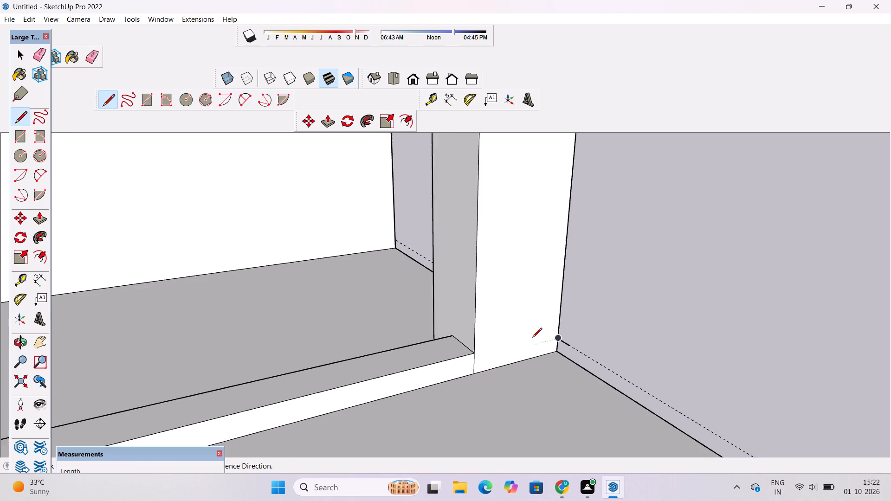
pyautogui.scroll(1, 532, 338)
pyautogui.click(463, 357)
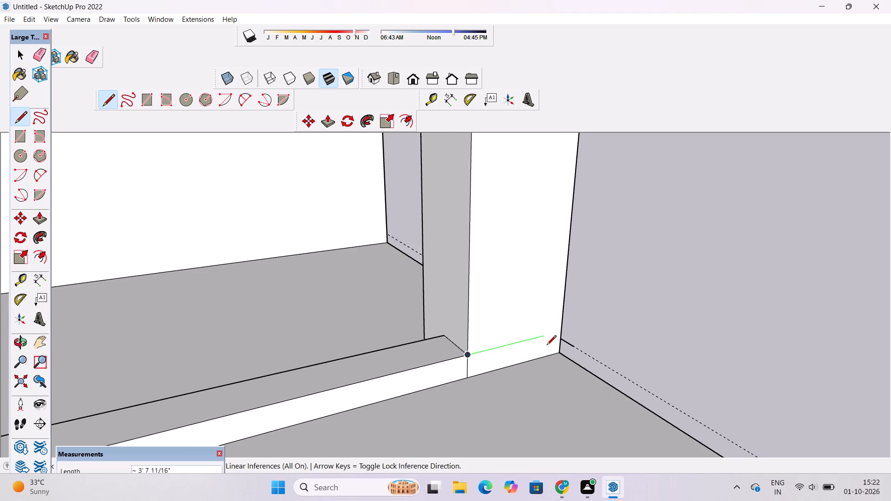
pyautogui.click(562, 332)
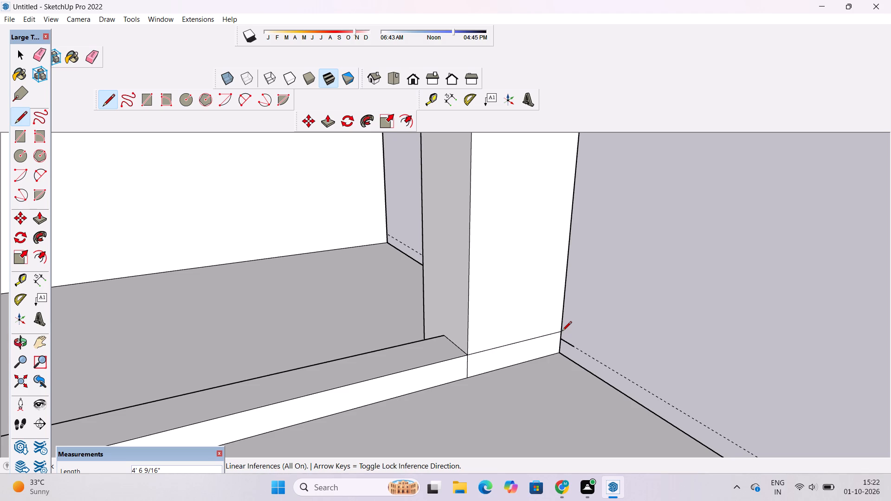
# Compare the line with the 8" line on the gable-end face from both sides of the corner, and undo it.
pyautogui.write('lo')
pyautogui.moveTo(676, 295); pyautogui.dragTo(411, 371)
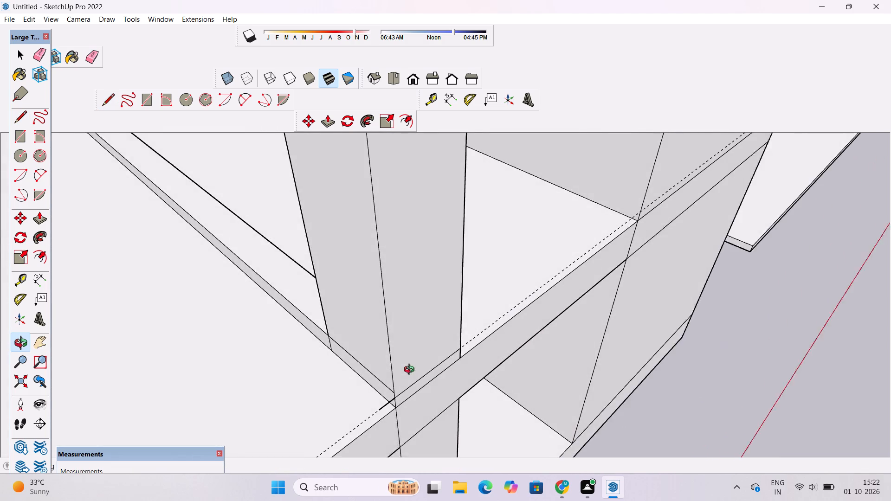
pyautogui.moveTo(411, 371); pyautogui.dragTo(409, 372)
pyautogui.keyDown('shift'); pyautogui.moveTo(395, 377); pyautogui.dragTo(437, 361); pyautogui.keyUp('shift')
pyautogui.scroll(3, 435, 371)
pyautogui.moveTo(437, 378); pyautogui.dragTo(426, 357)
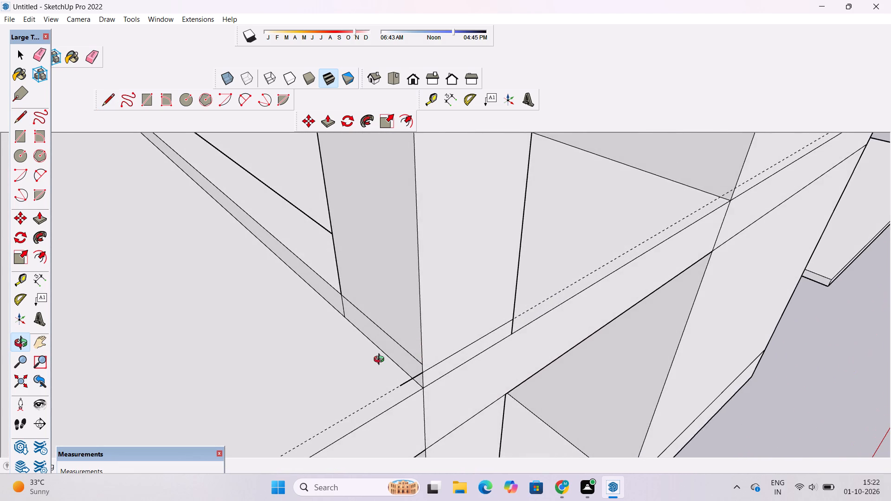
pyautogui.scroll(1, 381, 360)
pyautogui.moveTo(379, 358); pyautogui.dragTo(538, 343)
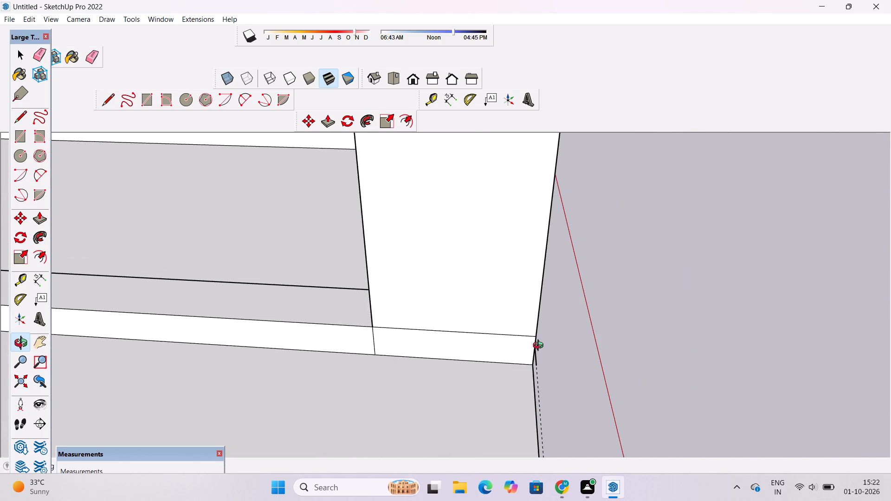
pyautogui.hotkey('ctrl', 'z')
# Draw a line about 4' 6 9/16" long across the column's outer face, from the 8" line's height to the raised strip's end.
pyautogui.moveTo(425, 366); pyautogui.dragTo(477, 369)
pyautogui.keyDown('shift'); pyautogui.moveTo(477, 369); pyautogui.dragTo(485, 363); pyautogui.keyUp('shift')
pyautogui.press('l')
pyautogui.click(557, 325)
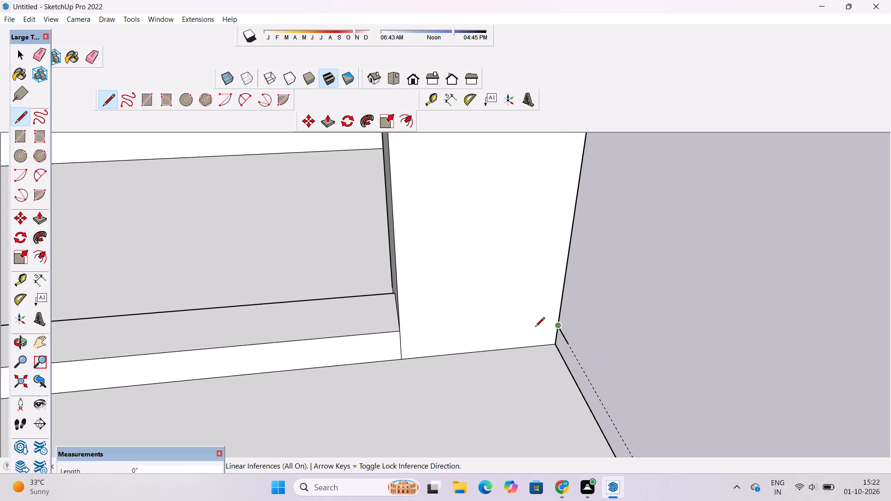
pyautogui.click(398, 340)
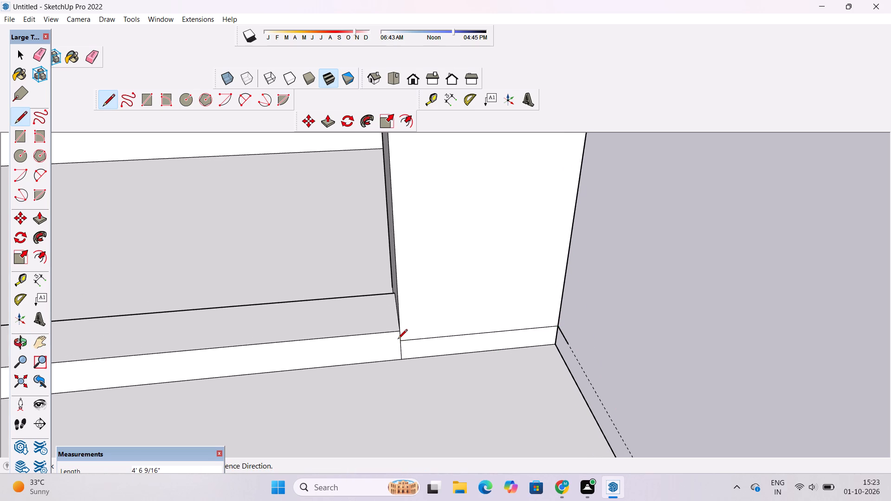
# Push/Pull the raised strip's top face down to the level of the line on the column's outer face.
pyautogui.press('space')
pyautogui.click(360, 324)
pyautogui.press('p')
pyautogui.click(360, 324)
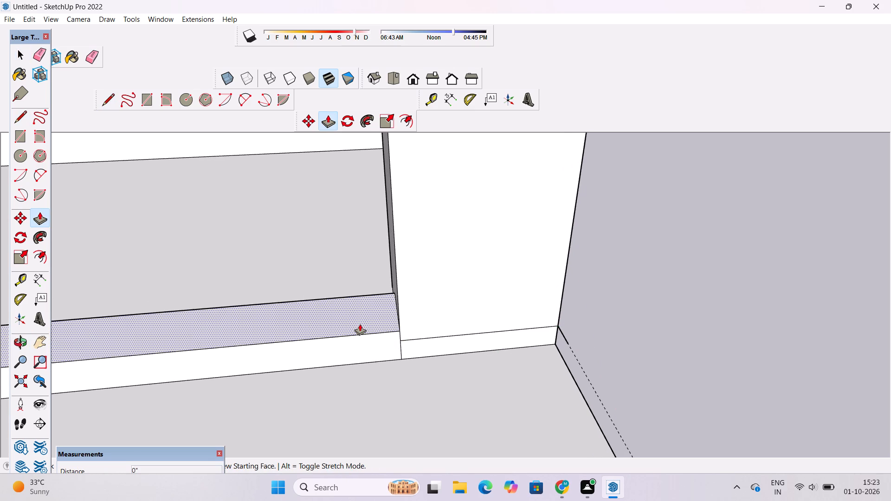
pyautogui.click(400, 339)
# Erase the dashed guide and the line stub that overshoots the gable-end column's corner.
pyautogui.press('o')
pyautogui.scroll(-7, 435, 358)
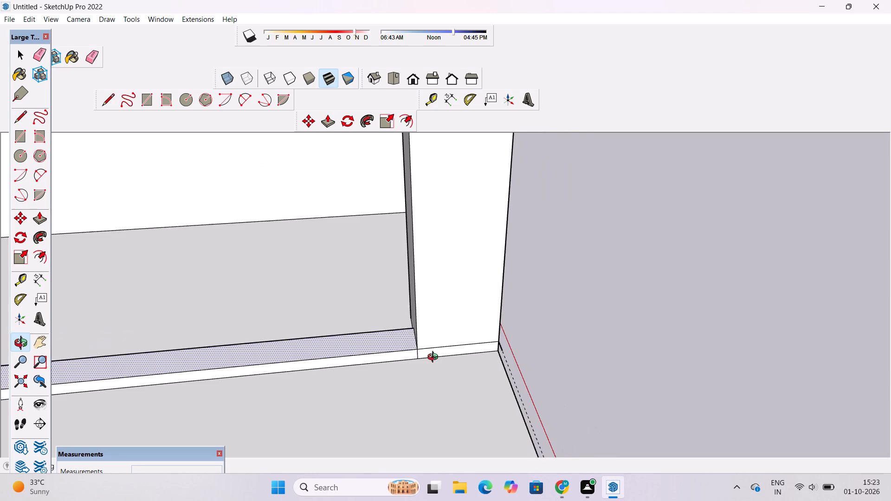
pyautogui.scroll(-1, 435, 358)
pyautogui.scroll(3, 421, 360)
pyautogui.scroll(-4, 421, 360)
pyautogui.moveTo(506, 339); pyautogui.dragTo(442, 352)
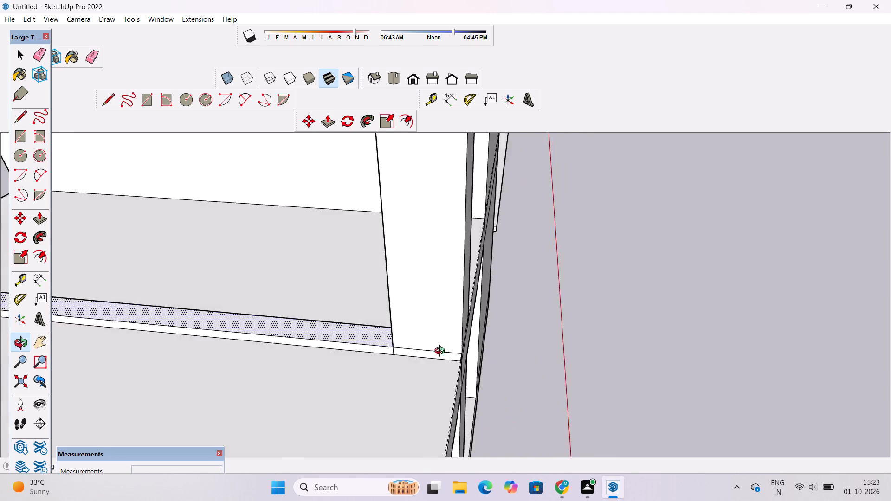
pyautogui.moveTo(442, 352); pyautogui.dragTo(376, 350)
pyautogui.scroll(4, 407, 353)
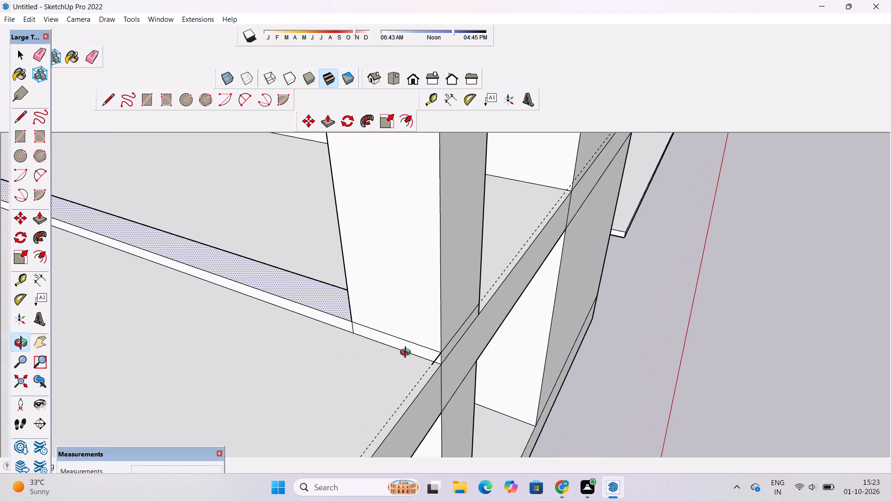
pyautogui.scroll(-3, 409, 350)
pyautogui.moveTo(445, 361); pyautogui.dragTo(320, 352)
pyautogui.scroll(2, 346, 340)
pyautogui.moveTo(403, 340); pyautogui.dragTo(391, 339)
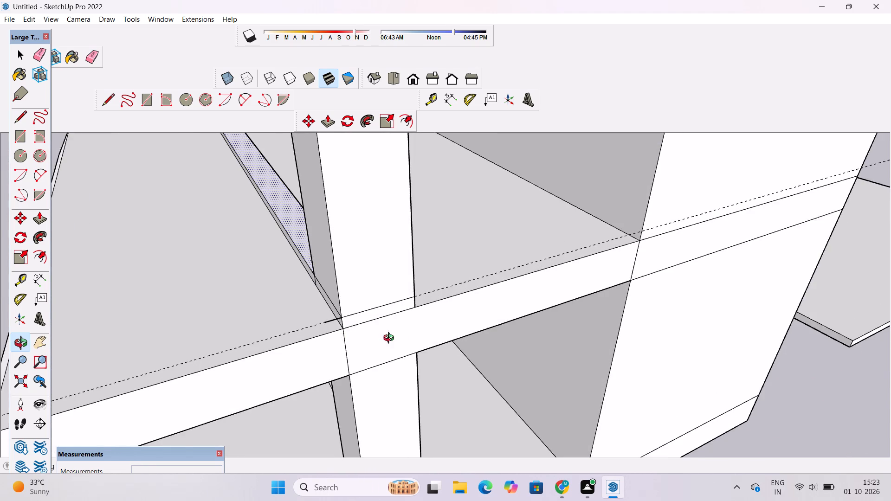
pyautogui.moveTo(391, 339); pyautogui.dragTo(342, 339)
pyautogui.keyDown('shift'); pyautogui.moveTo(339, 335); pyautogui.dragTo(428, 358); pyautogui.keyUp('shift')
pyautogui.scroll(5, 354, 291)
pyautogui.press('e')
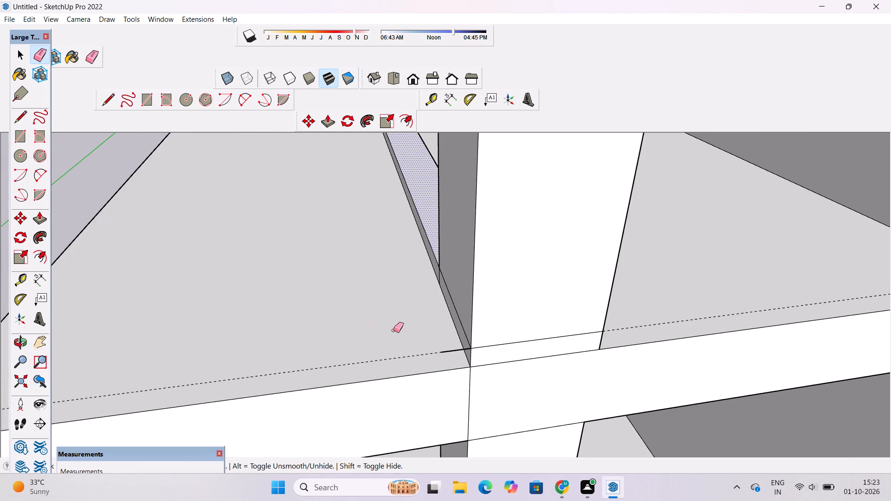
pyautogui.moveTo(442, 347); pyautogui.dragTo(445, 353)
pyautogui.scroll(-4, 434, 353)
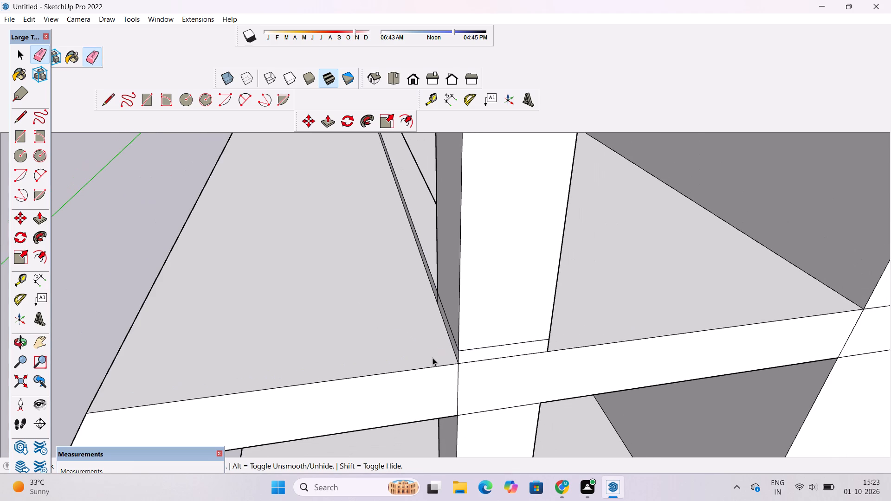
pyautogui.press('space')
# Erase the short vertical edge between the raised strip's outer face and the band at the gable-end column's base.
pyautogui.write('o')
pyautogui.keyDown('shift'); pyautogui.moveTo(378, 336); pyautogui.dragTo(382, 371); pyautogui.keyUp('shift')
pyautogui.scroll(4, 375, 327)
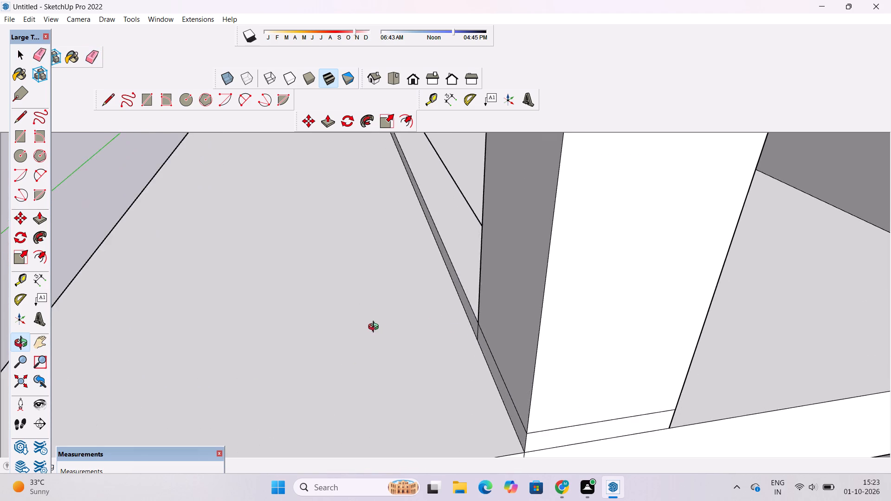
pyautogui.moveTo(382, 330); pyautogui.dragTo(442, 296)
pyautogui.keyDown('shift'); pyautogui.moveTo(458, 334); pyautogui.dragTo(458, 379); pyautogui.keyUp('shift')
pyautogui.keyDown('shift'); pyautogui.scroll(4, 467, 384); pyautogui.keyUp('shift')
pyautogui.keyDown('shift'); pyautogui.moveTo(494, 381); pyautogui.dragTo(444, 349); pyautogui.keyUp('shift')
pyautogui.moveTo(453, 346); pyautogui.dragTo(462, 341)
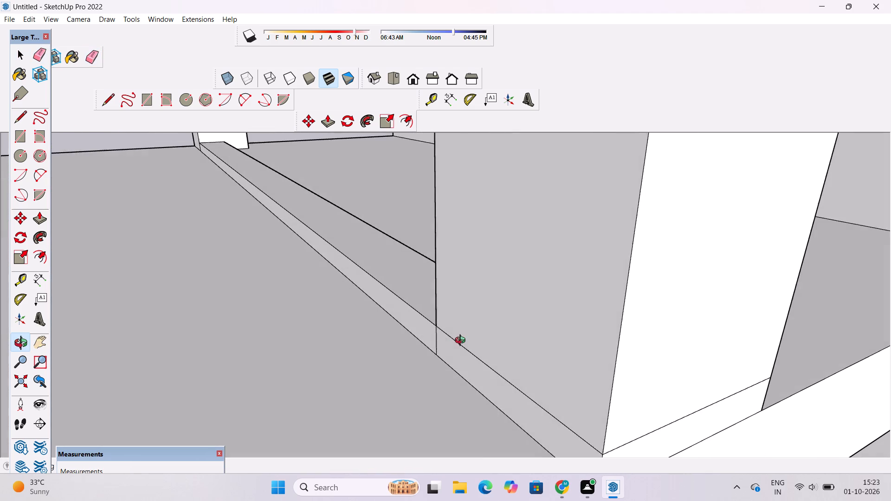
pyautogui.moveTo(462, 341); pyautogui.dragTo(464, 338)
pyautogui.scroll(4, 471, 320)
pyautogui.press('e')
pyautogui.moveTo(432, 359); pyautogui.dragTo(417, 347)
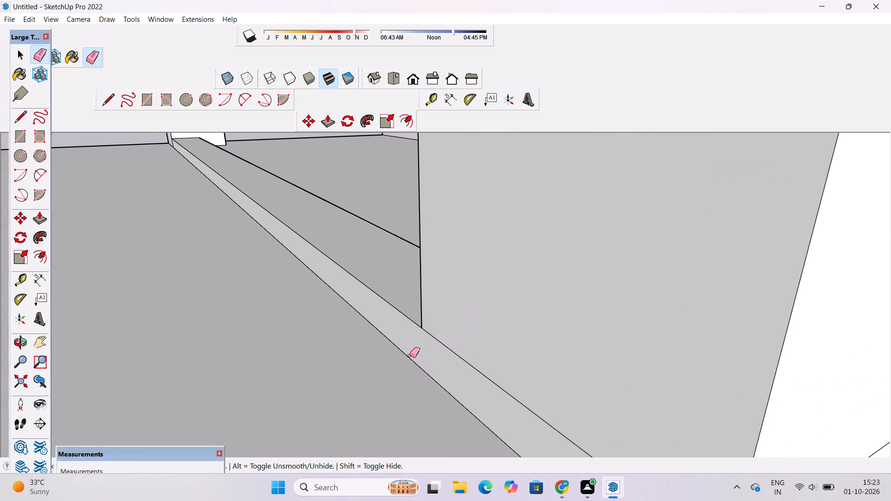
# Erase the short vertical edge between the raised strip's outer face and the far column's outer face.
pyautogui.press('o')
pyautogui.scroll(-6, 410, 355)
pyautogui.scroll(2, 189, 159)
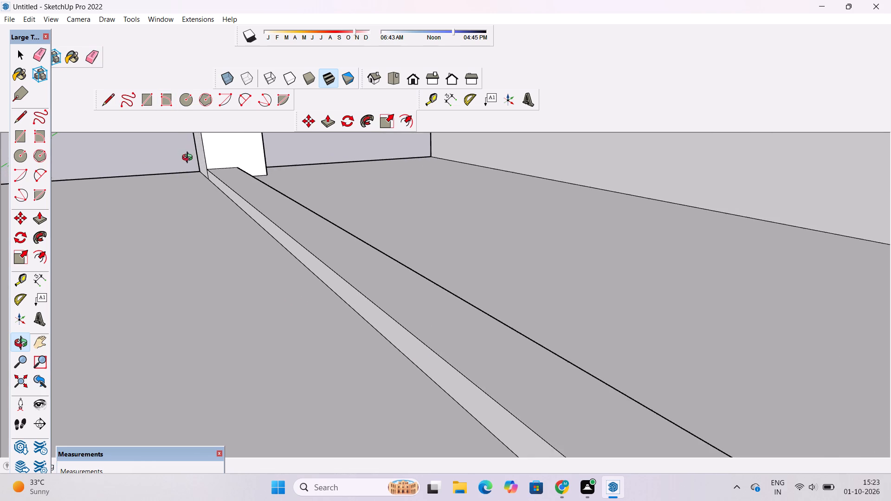
pyautogui.scroll(18, 189, 159)
pyautogui.click(235, 176)
pyautogui.press('e')
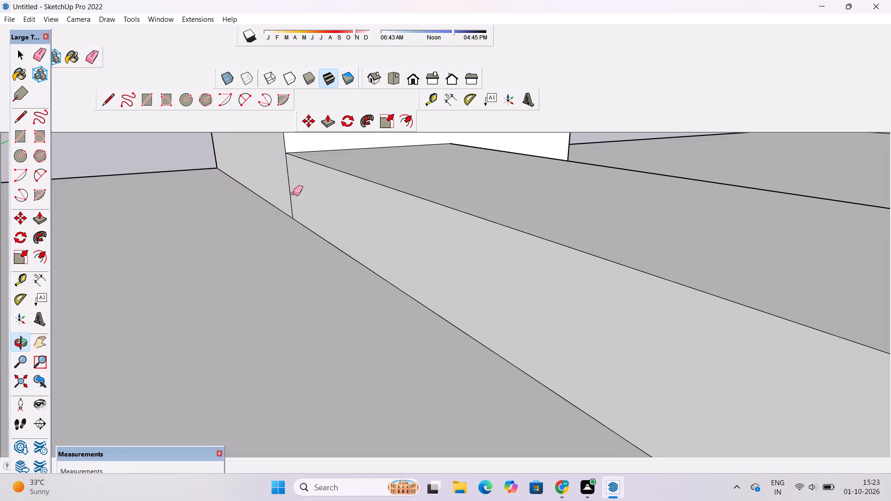
pyautogui.moveTo(293, 193); pyautogui.dragTo(279, 176)
# Draw a line about 4' 6 9/16" long across the far column's outer face, from the strip's top corner to the column's outer edge.
pyautogui.press('o')
pyautogui.scroll(-18, 283, 189)
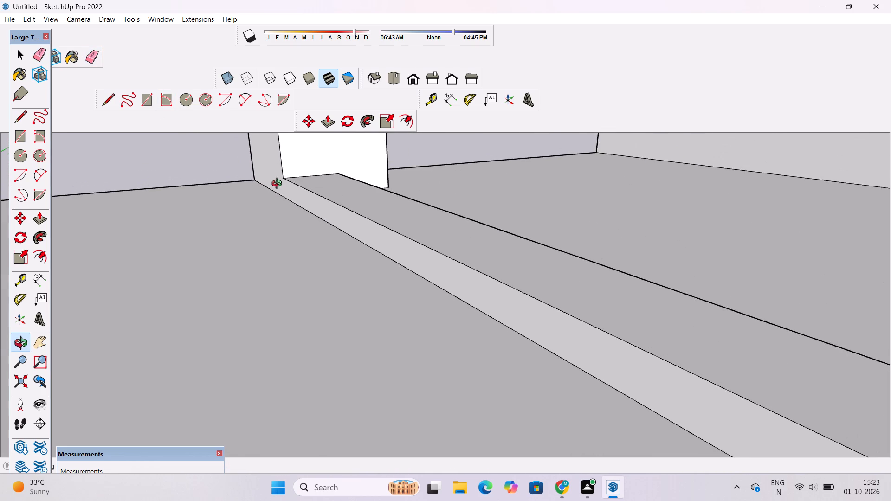
pyautogui.scroll(-3, 279, 185)
pyautogui.scroll(2, 279, 180)
pyautogui.moveTo(235, 187); pyautogui.dragTo(341, 195)
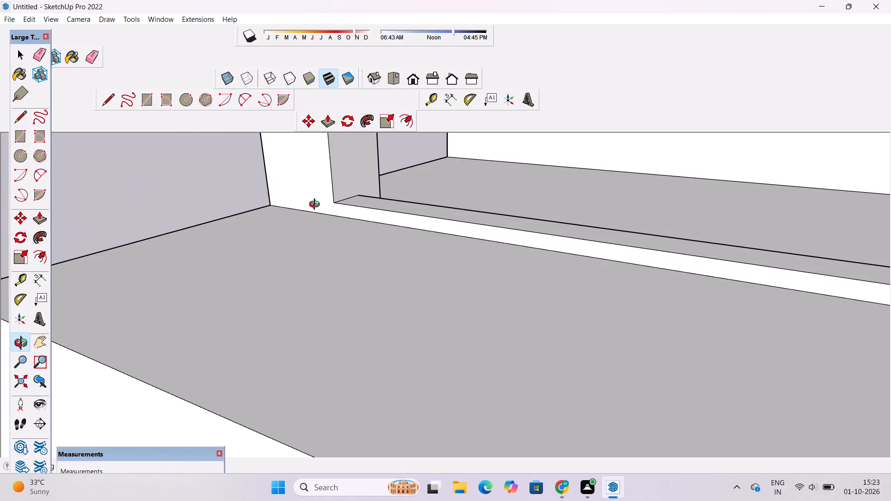
pyautogui.moveTo(316, 206); pyautogui.dragTo(334, 206)
pyautogui.keyDown('shift'); pyautogui.moveTo(334, 206); pyautogui.dragTo(305, 228); pyautogui.keyUp('shift')
pyautogui.scroll(3, 304, 230)
pyautogui.press('l')
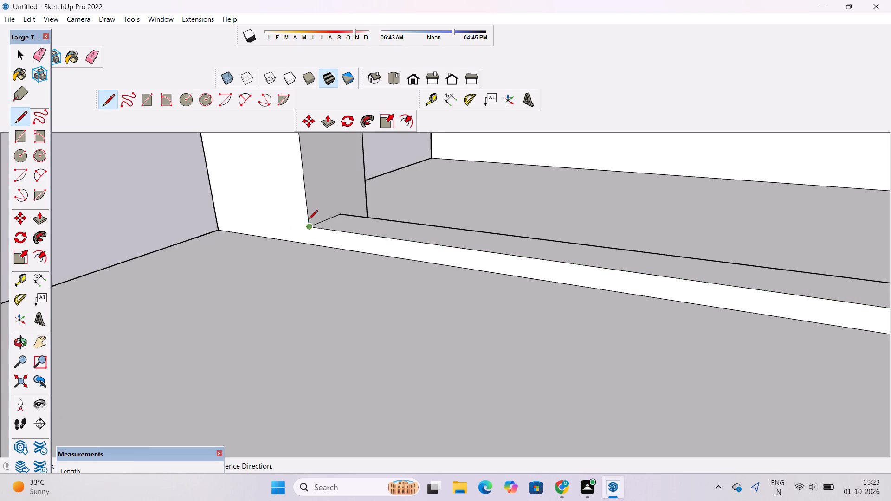
pyautogui.click(308, 228)
pyautogui.click(214, 214)
pyautogui.press('space')
# Push/Pull the continuous outer face of the strip and column base bands outward by 6".
pyautogui.press('o')
pyautogui.scroll(-16, 220, 225)
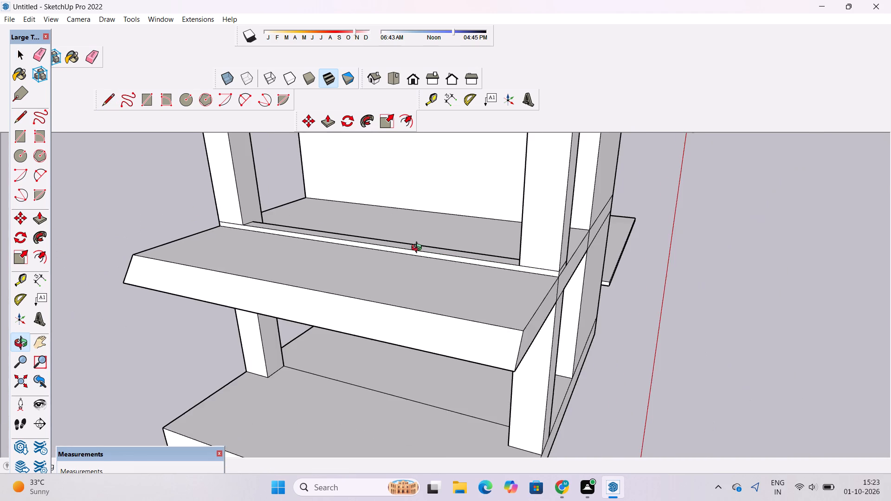
pyautogui.moveTo(419, 249); pyautogui.dragTo(266, 226)
pyautogui.scroll(4, 369, 257)
pyautogui.moveTo(378, 250); pyautogui.dragTo(376, 267)
pyautogui.scroll(3, 407, 278)
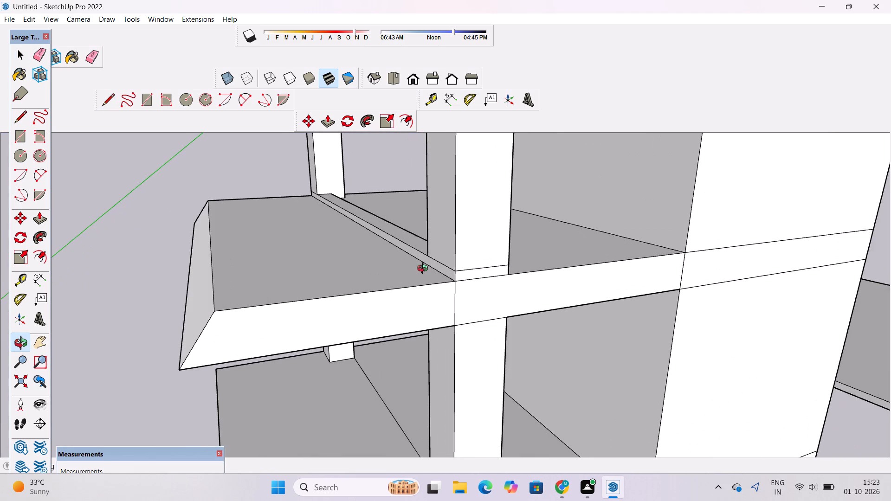
pyautogui.moveTo(425, 270); pyautogui.dragTo(397, 276)
pyautogui.scroll(3, 394, 275)
pyautogui.keyDown('shift'); pyautogui.moveTo(405, 269); pyautogui.dragTo(372, 274); pyautogui.keyUp('shift')
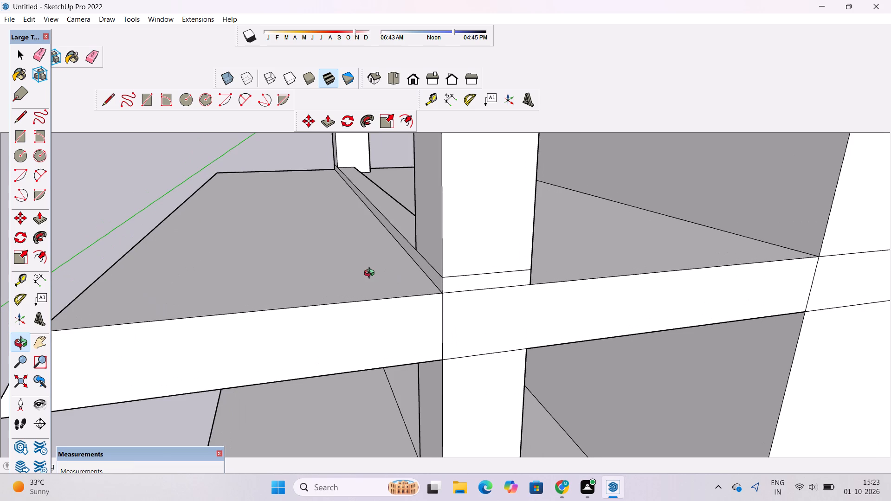
pyautogui.press('p')
pyautogui.click(429, 271)
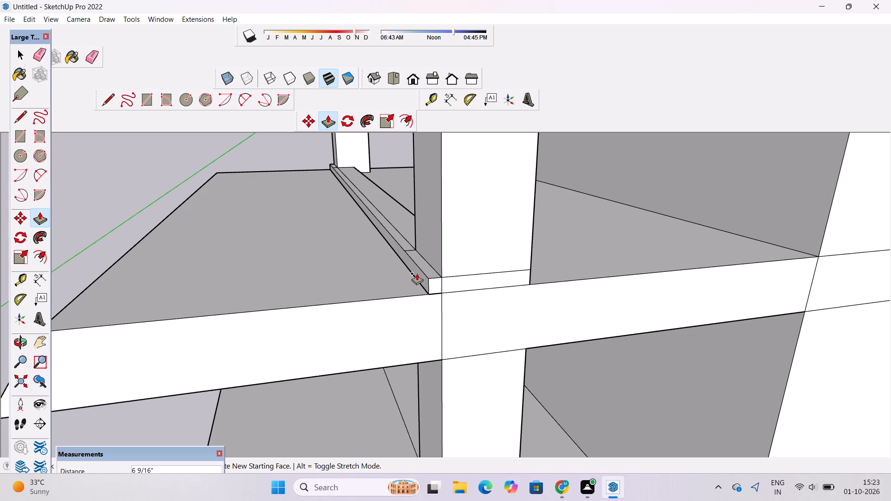
pyautogui.press('6')
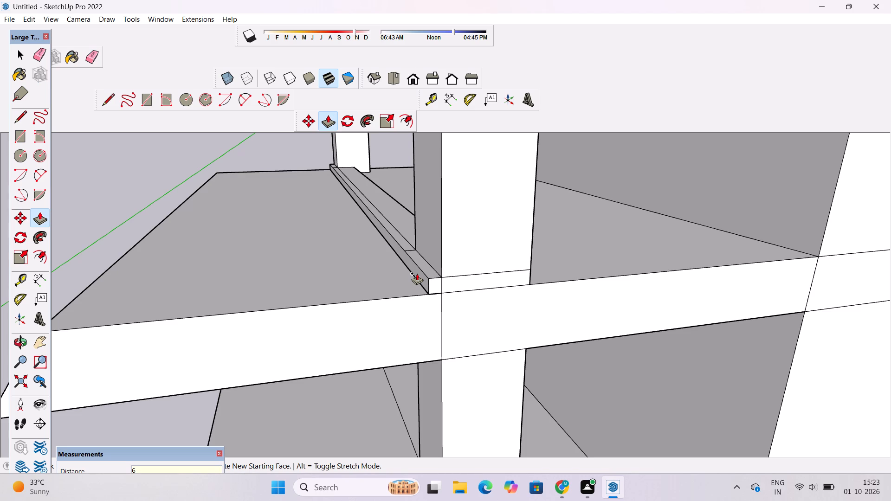
pyautogui.press("'")
pyautogui.press('BackSpace')
pyautogui.hotkey('shift', '"')
pyautogui.press('Return')
# Erase the short edges crossing the extended strip's top face at the inner corners of both columns.
pyautogui.press('o')
pyautogui.scroll(-5, 415, 277)
pyautogui.moveTo(389, 254); pyautogui.dragTo(414, 302)
pyautogui.scroll(4, 417, 308)
pyautogui.keyDown('shift'); pyautogui.moveTo(417, 308); pyautogui.dragTo(387, 278); pyautogui.keyUp('shift')
pyautogui.moveTo(397, 290); pyautogui.dragTo(470, 321)
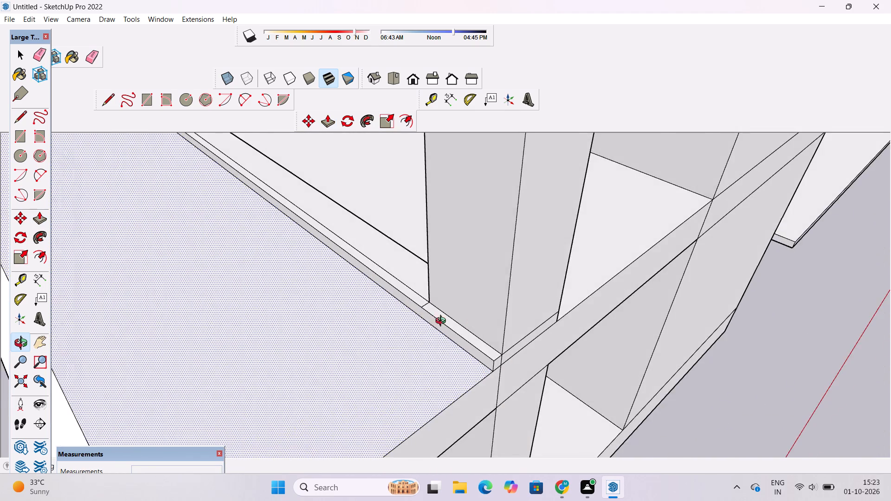
pyautogui.scroll(9, 427, 320)
pyautogui.keyDown('shift'); pyautogui.moveTo(431, 296); pyautogui.dragTo(422, 323); pyautogui.keyUp('shift')
pyautogui.scroll(4, 419, 323)
pyautogui.press('e')
pyautogui.click(411, 303)
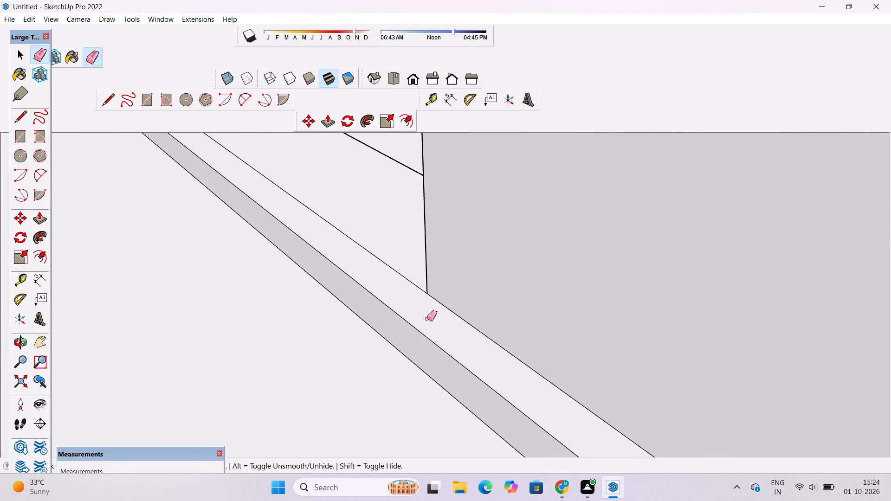
pyautogui.scroll(-20, 498, 343)
pyautogui.scroll(-3, 498, 343)
pyautogui.scroll(6, 261, 131)
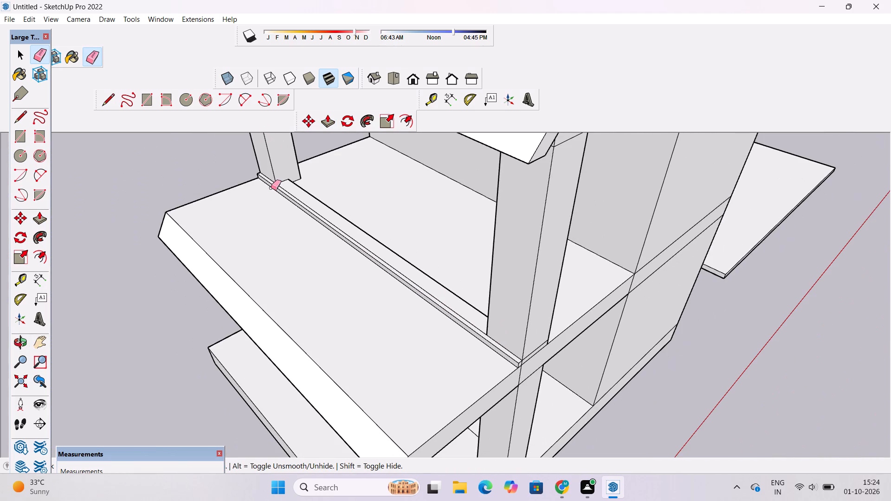
pyautogui.scroll(20, 271, 188)
pyautogui.scroll(9, 271, 188)
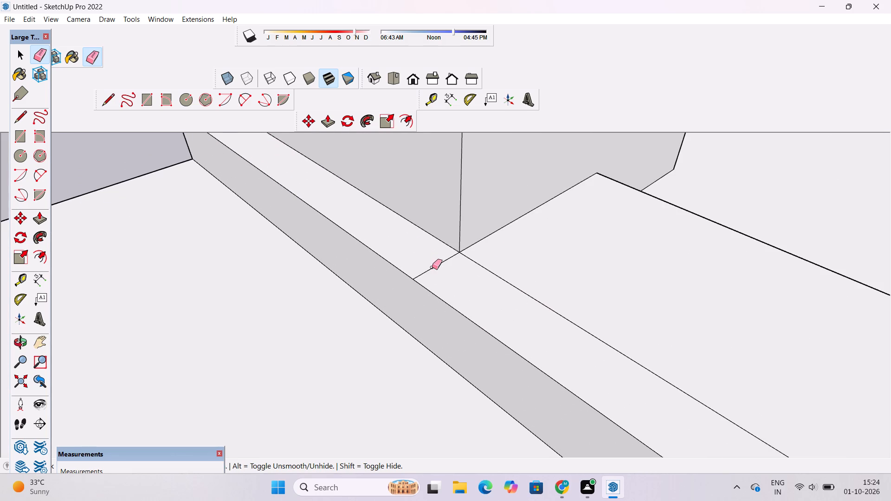
pyautogui.click(432, 267)
# Erase the short vertical edge between the extended strip's end and the base band on the gable-end column.
pyautogui.press('o')
pyautogui.scroll(-13, 415, 265)
pyautogui.moveTo(478, 333); pyautogui.dragTo(453, 222)
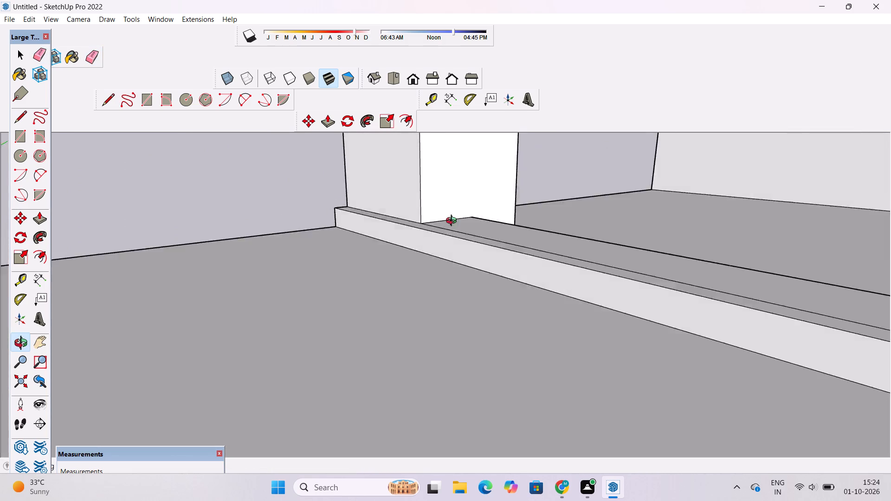
pyautogui.moveTo(453, 222); pyautogui.dragTo(452, 215)
pyautogui.scroll(-12, 394, 228)
pyautogui.moveTo(506, 272); pyautogui.dragTo(389, 309)
pyautogui.scroll(-11, 335, 270)
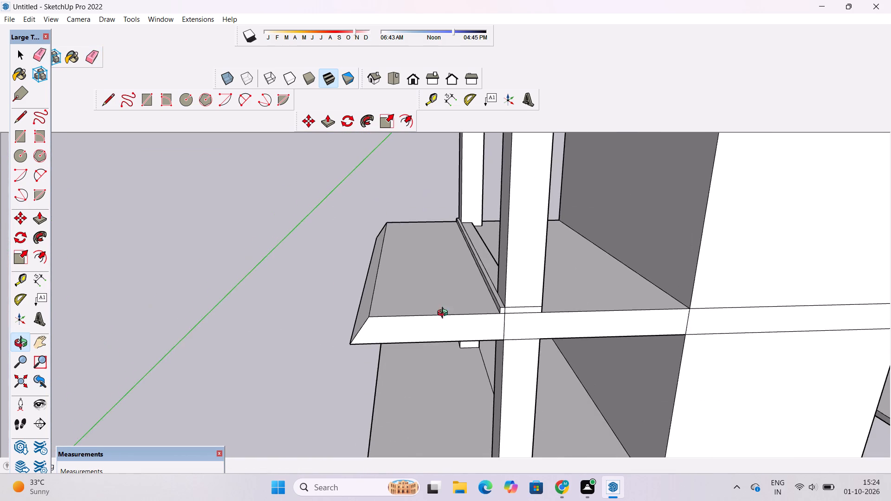
pyautogui.scroll(6, 495, 328)
pyautogui.keyDown('shift'); pyautogui.moveTo(531, 307); pyautogui.dragTo(436, 333); pyautogui.keyUp('shift')
pyautogui.scroll(5, 430, 332)
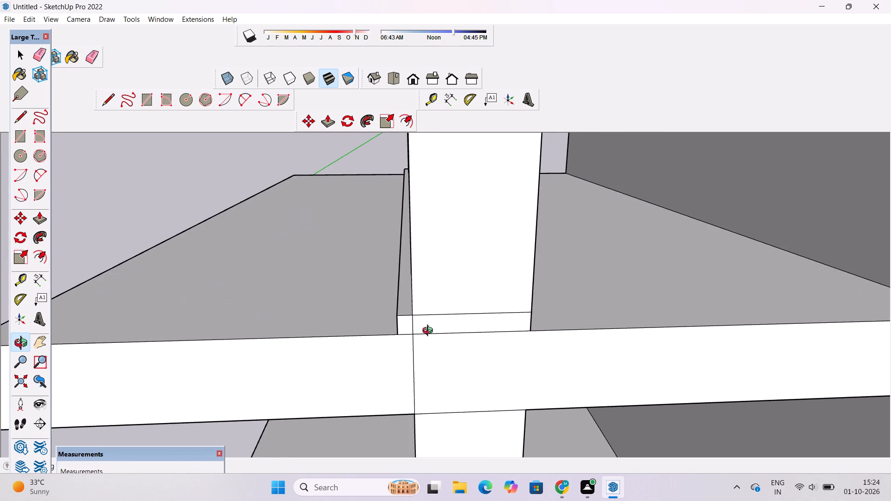
pyautogui.keyDown('shift'); pyautogui.moveTo(407, 336); pyautogui.dragTo(367, 345); pyautogui.keyUp('shift')
pyautogui.moveTo(366, 346); pyautogui.dragTo(406, 369)
pyautogui.scroll(4, 410, 366)
pyautogui.keyDown('shift'); pyautogui.moveTo(405, 361); pyautogui.dragTo(389, 329); pyautogui.keyUp('shift')
pyautogui.moveTo(370, 323); pyautogui.dragTo(356, 338)
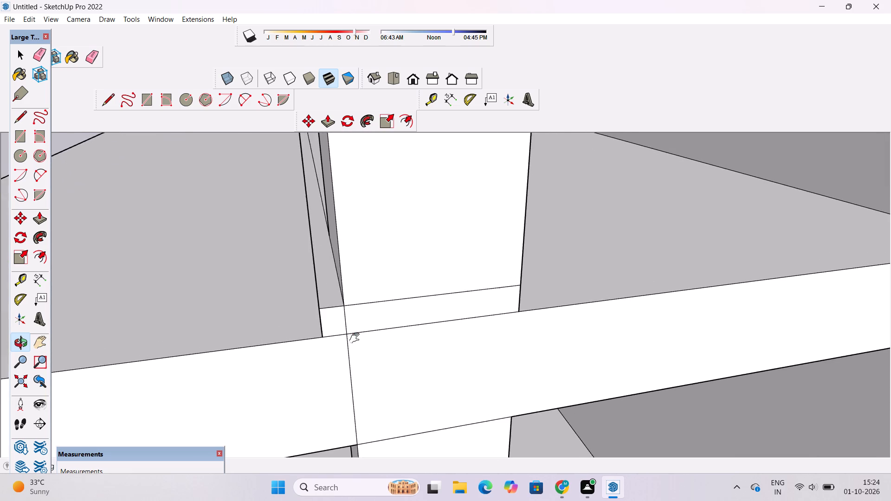
pyautogui.moveTo(356, 338); pyautogui.dragTo(355, 340)
pyautogui.moveTo(354, 342); pyautogui.dragTo(374, 311)
pyautogui.scroll(6, 361, 301)
pyautogui.keyDown('shift'); pyautogui.moveTo(347, 338); pyautogui.dragTo(353, 327); pyautogui.keyUp('shift')
pyautogui.scroll(3, 353, 327)
pyautogui.press('e')
pyautogui.moveTo(359, 293); pyautogui.dragTo(348, 317)
# Examine the extended base strip and its junction with the upper-floor slab and gable-end column.
pyautogui.scroll(-12, 291, 267)
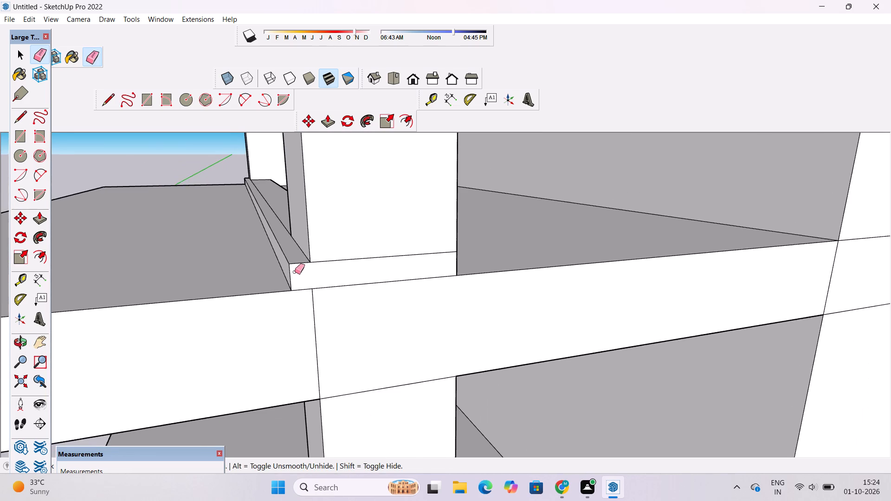
pyautogui.scroll(-6, 295, 272)
pyautogui.press('o')
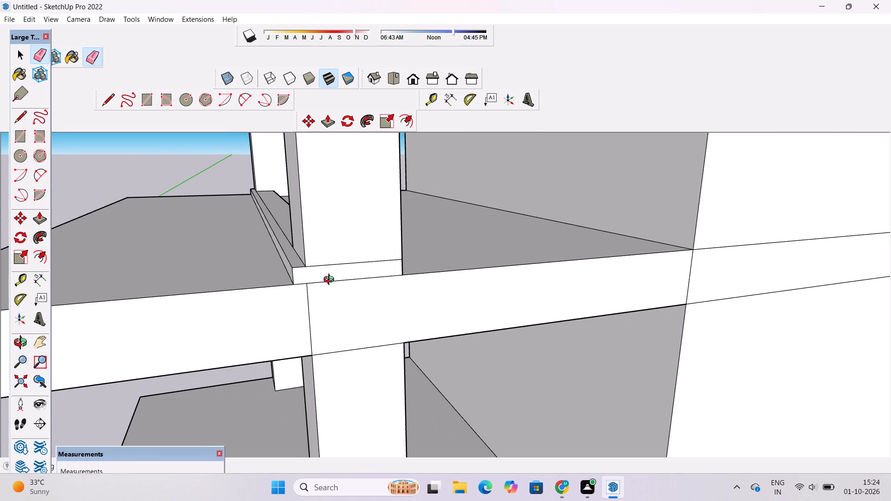
pyautogui.scroll(-9, 336, 280)
pyautogui.keyDown('shift'); pyautogui.moveTo(344, 323); pyautogui.dragTo(373, 280); pyautogui.keyUp('shift')
pyautogui.scroll(-5, 379, 269)
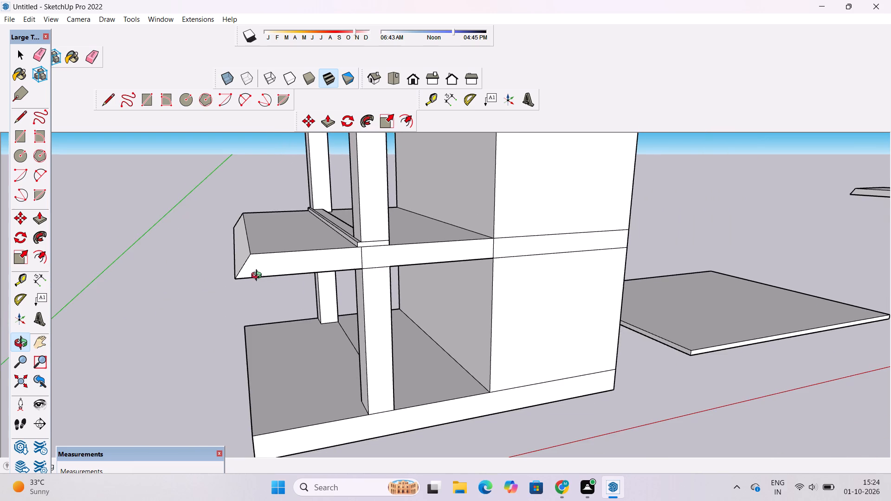
pyautogui.moveTo(258, 276); pyautogui.dragTo(172, 323)
pyautogui.keyDown('shift'); pyautogui.moveTo(204, 321); pyautogui.dragTo(395, 334); pyautogui.keyUp('shift')
pyautogui.scroll(-5, 399, 327)
pyautogui.moveTo(399, 332); pyautogui.dragTo(402, 276)
pyautogui.keyDown('shift'); pyautogui.moveTo(402, 276); pyautogui.dragTo(358, 353); pyautogui.keyUp('shift')
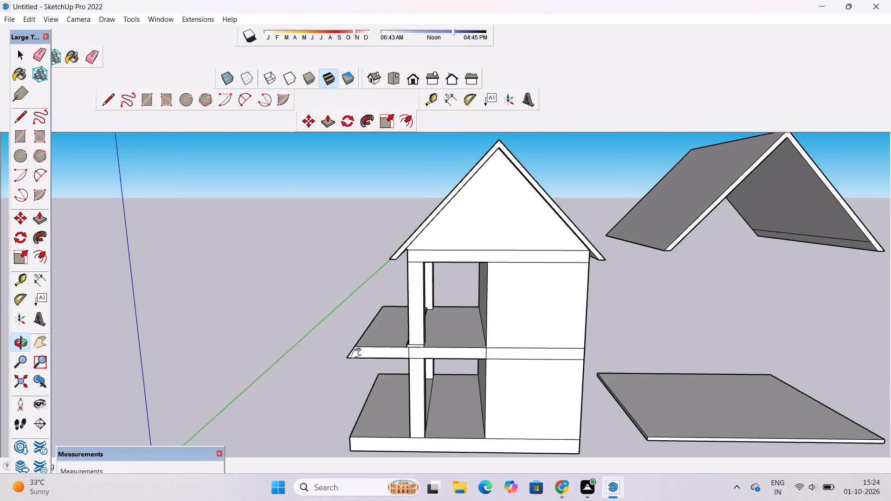
pyautogui.scroll(-5, 357, 351)
pyautogui.scroll(10, 358, 340)
pyautogui.moveTo(361, 341); pyautogui.dragTo(390, 308)
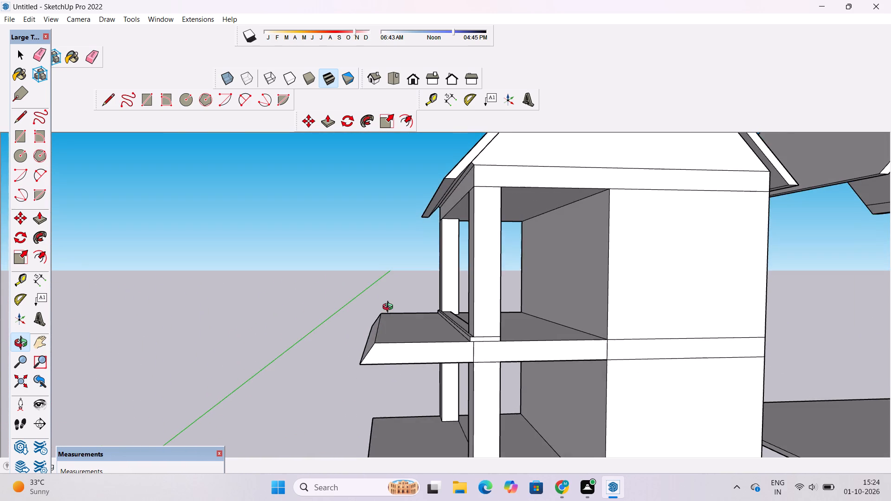
pyautogui.moveTo(390, 308); pyautogui.dragTo(396, 319)
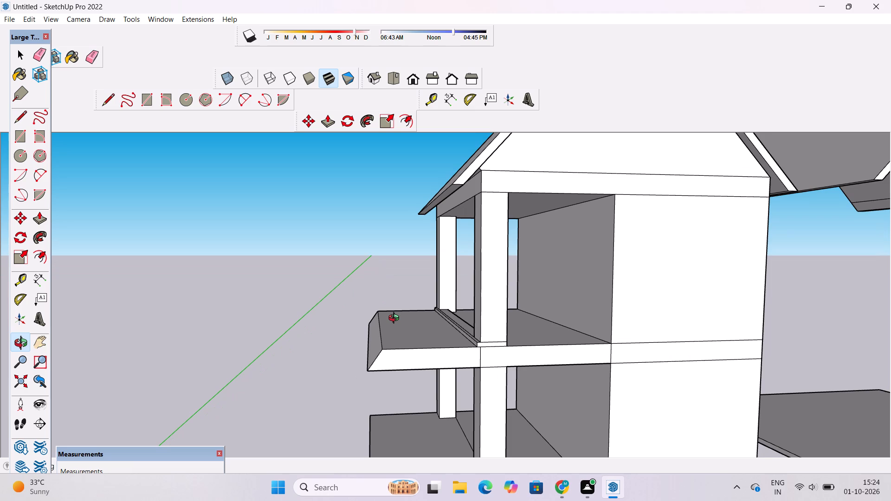
pyautogui.keyDown('shift'); pyautogui.moveTo(396, 319); pyautogui.dragTo(375, 333); pyautogui.keyUp('shift')
pyautogui.scroll(6, 459, 374)
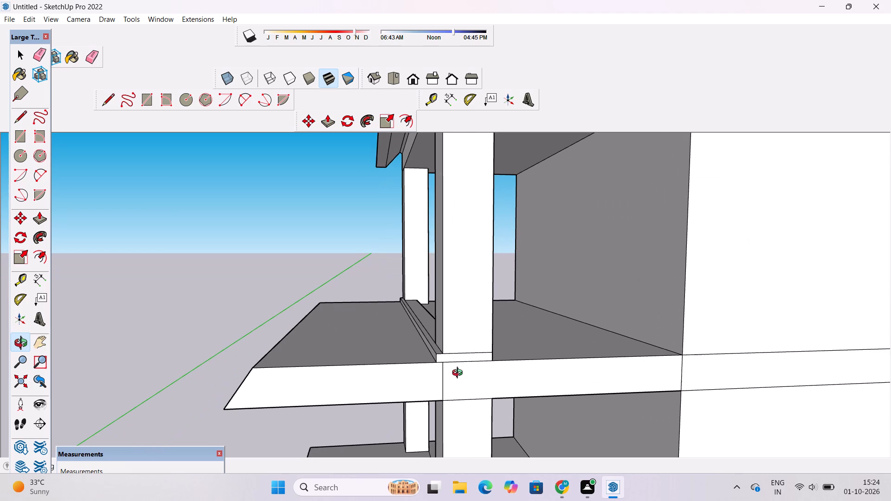
pyautogui.keyDown('shift'); pyautogui.moveTo(458, 371); pyautogui.dragTo(432, 370); pyautogui.keyUp('shift')
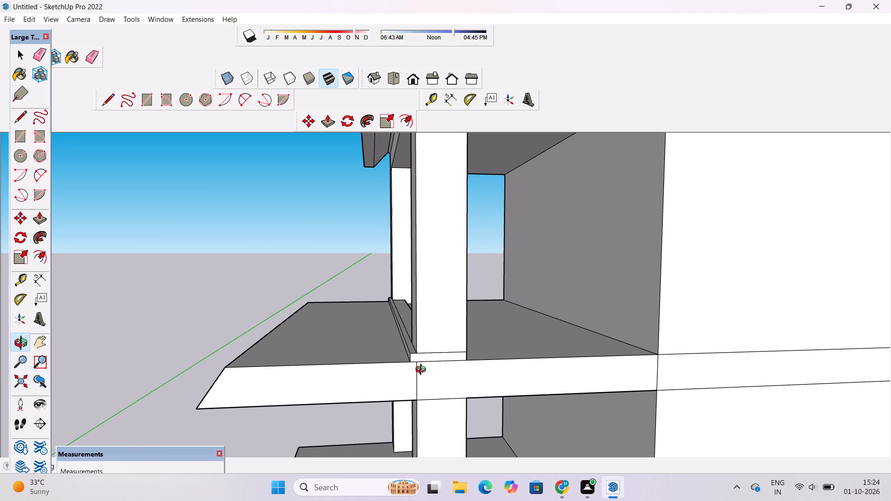
pyautogui.scroll(1, 423, 371)
pyautogui.keyDown('shift'); pyautogui.moveTo(423, 371); pyautogui.dragTo(381, 373); pyautogui.keyUp('shift')
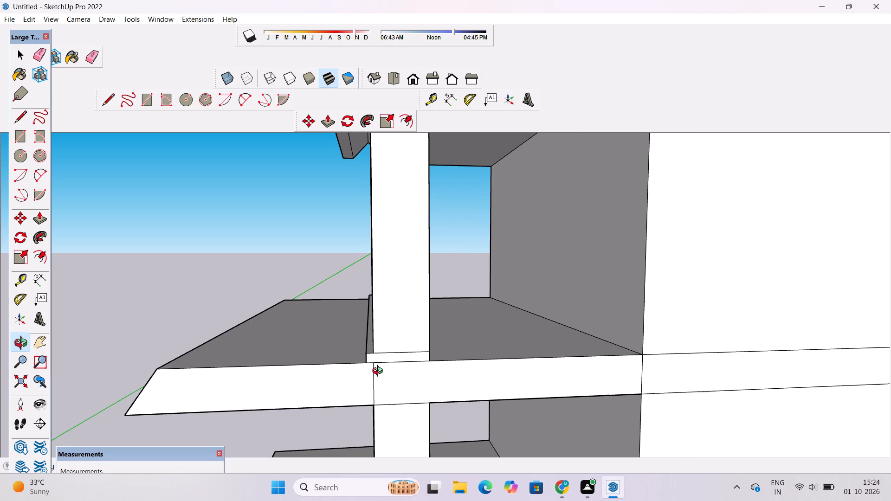
pyautogui.scroll(-2, 380, 372)
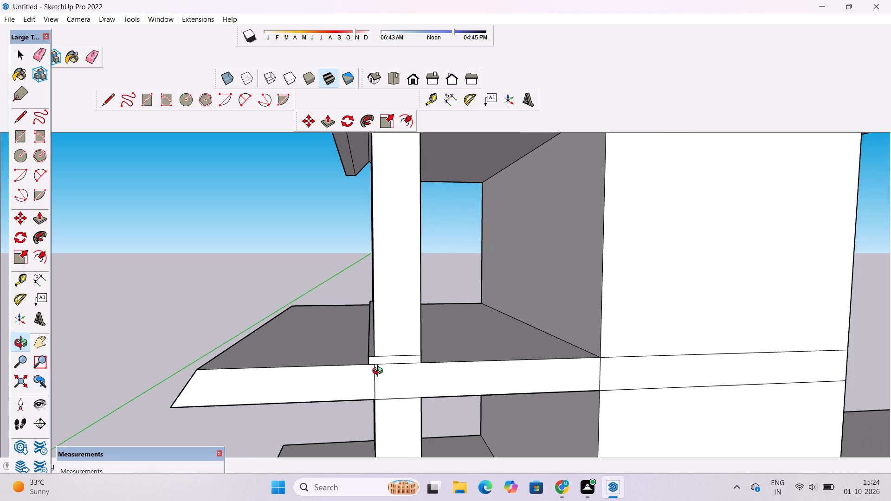
pyautogui.scroll(3, 380, 372)
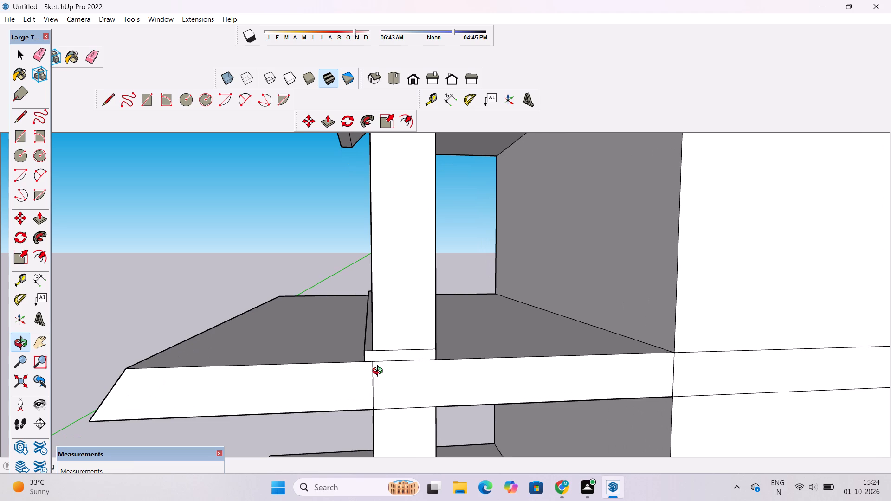
pyautogui.scroll(-1, 379, 372)
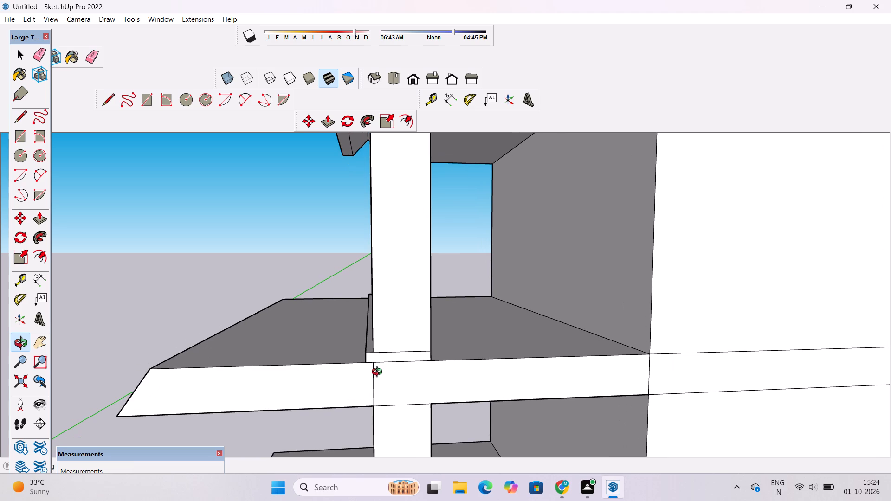
pyautogui.scroll(-1, 368, 362)
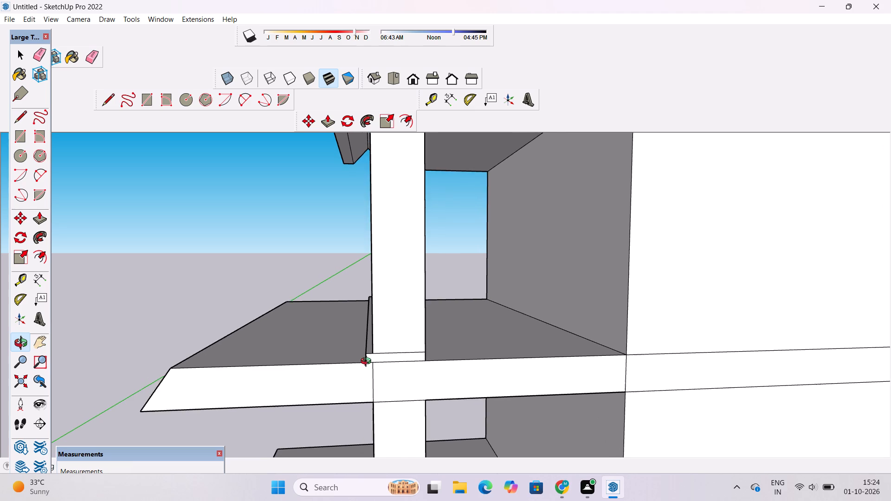
pyautogui.scroll(-12, 368, 362)
pyautogui.scroll(6, 378, 353)
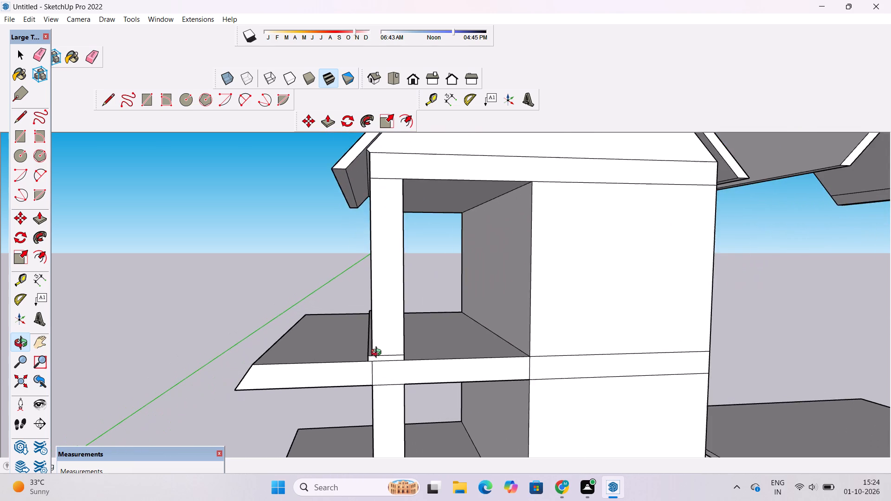
# Examine the base strip's junction with the upper-floor slab and gable-end column, and the house around the upper porch.
pyautogui.scroll(3, 378, 353)
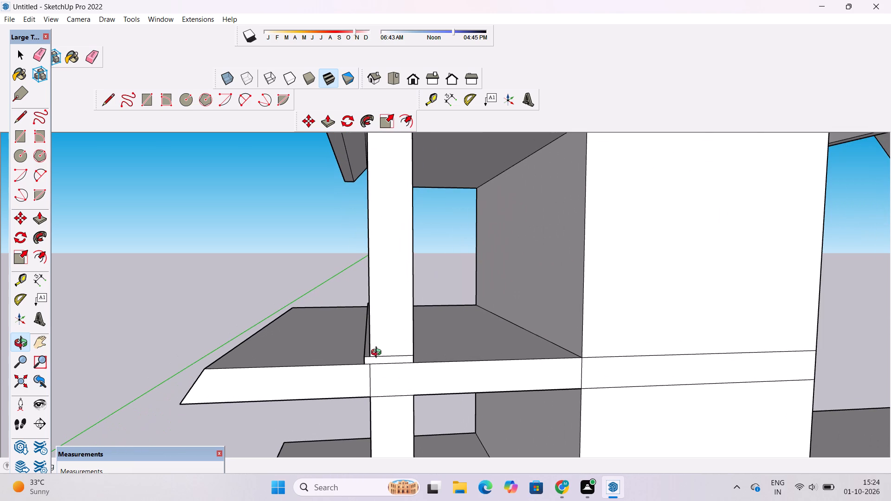
pyautogui.scroll(1, 378, 353)
pyautogui.scroll(-2, 378, 353)
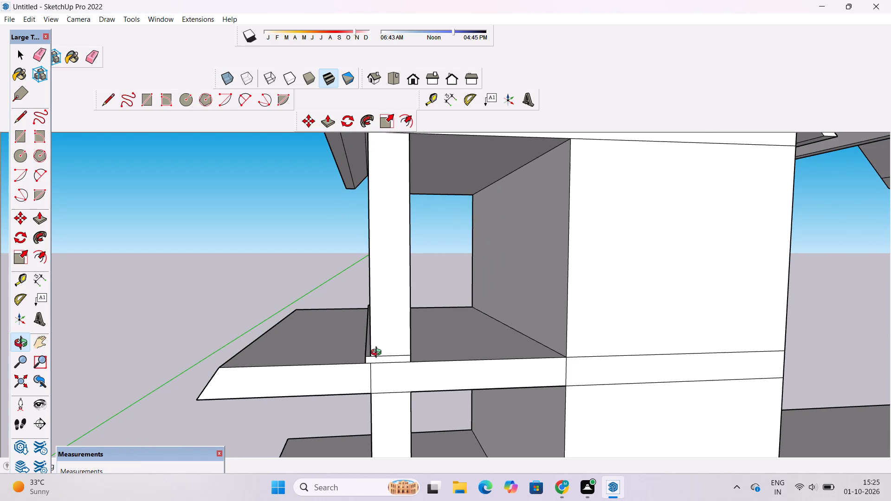
pyautogui.scroll(2, 378, 353)
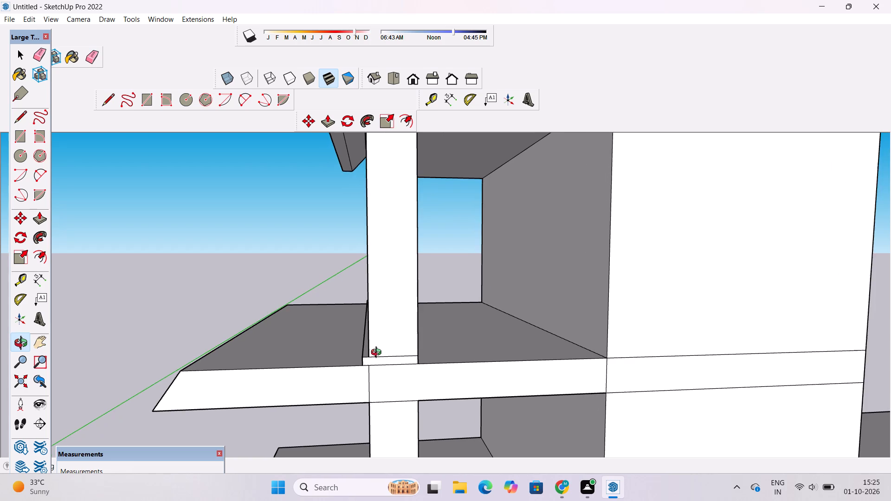
pyautogui.scroll(1, 378, 353)
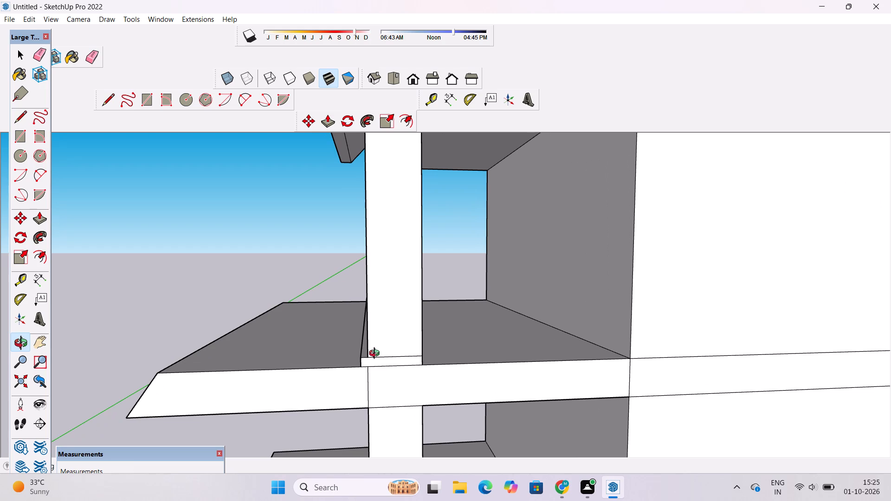
pyautogui.scroll(-6, 376, 354)
pyautogui.moveTo(373, 360); pyautogui.dragTo(397, 381)
pyautogui.keyDown('shift'); pyautogui.moveTo(398, 384); pyautogui.dragTo(408, 367); pyautogui.keyUp('shift')
pyautogui.scroll(3, 413, 359)
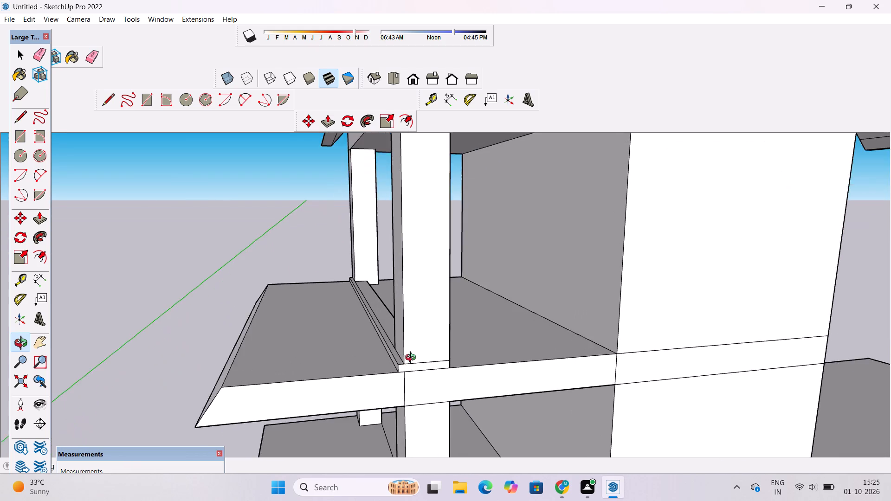
pyautogui.scroll(5, 413, 359)
pyautogui.keyDown('shift'); pyautogui.click(413, 359); pyautogui.keyUp('shift')
pyautogui.scroll(3, 400, 352)
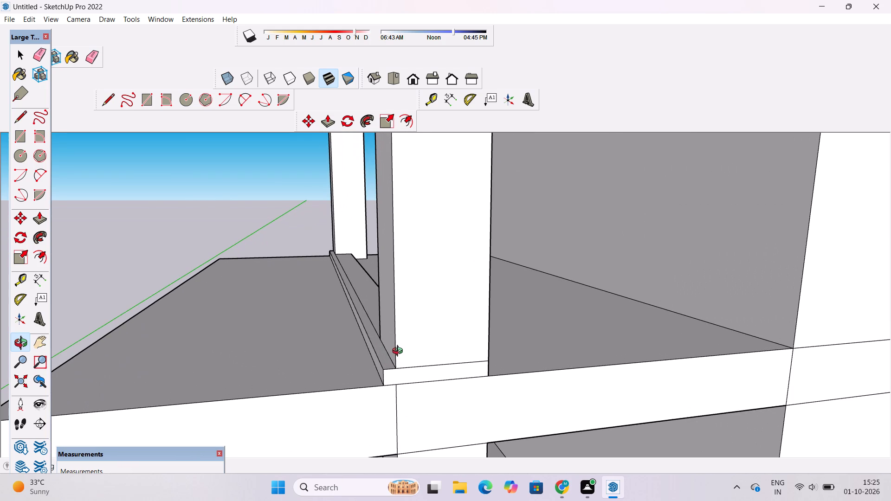
pyautogui.keyDown('shift'); pyautogui.moveTo(388, 354); pyautogui.dragTo(343, 360); pyautogui.keyUp('shift')
pyautogui.scroll(-4, 342, 360)
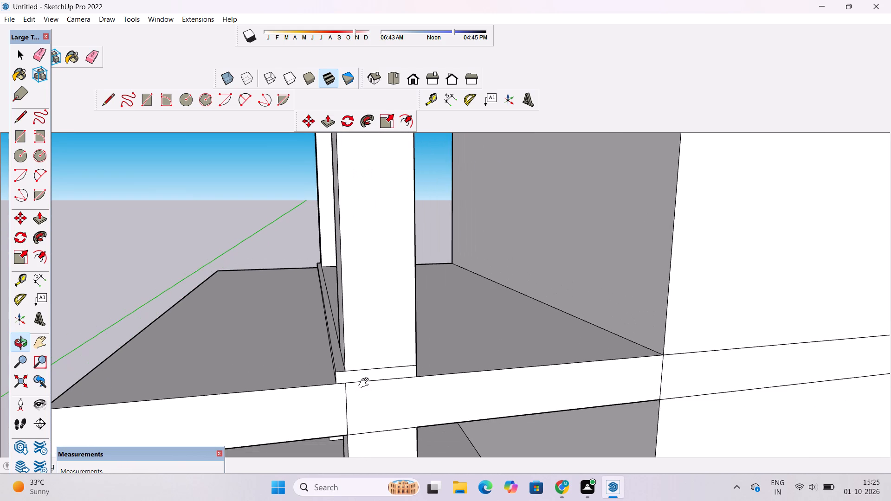
pyautogui.keyDown('shift'); pyautogui.moveTo(366, 383); pyautogui.dragTo(341, 332); pyautogui.keyUp('shift')
pyautogui.scroll(-4, 334, 319)
pyautogui.moveTo(355, 366); pyautogui.dragTo(340, 307)
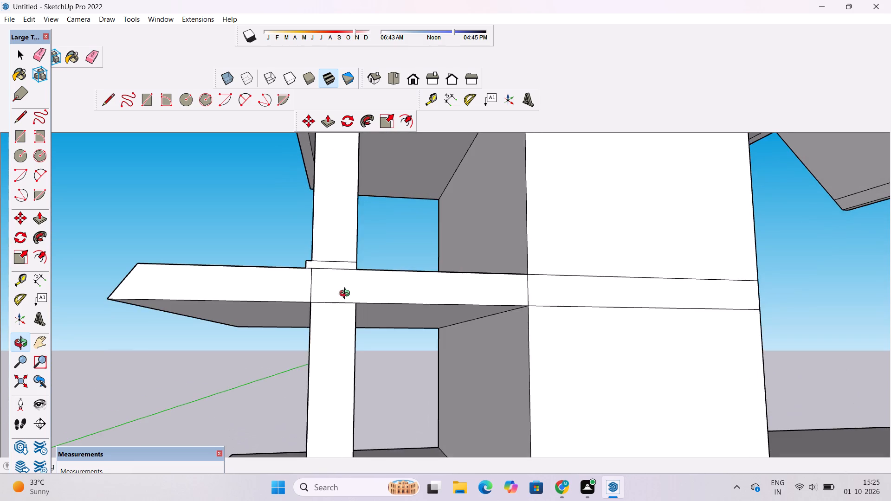
pyautogui.keyDown('shift'); pyautogui.moveTo(347, 295); pyautogui.dragTo(284, 337); pyautogui.keyUp('shift')
pyautogui.scroll(-4, 282, 339)
pyautogui.moveTo(305, 335); pyautogui.dragTo(445, 350)
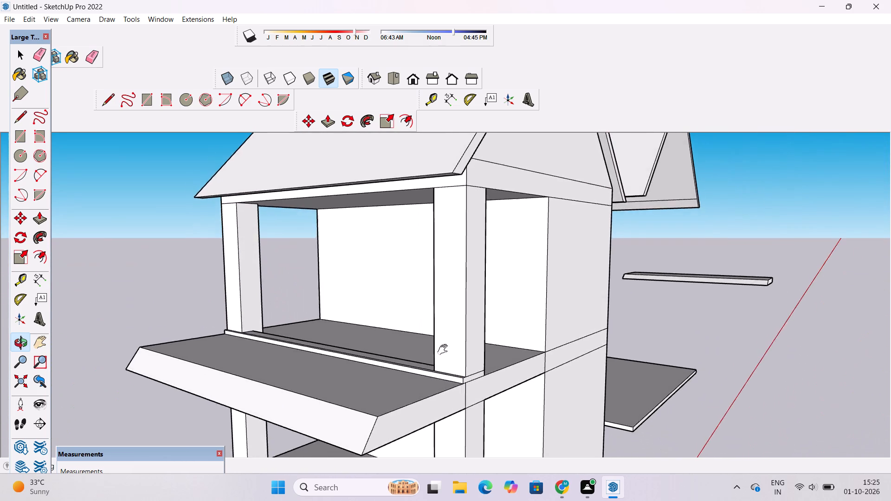
pyautogui.moveTo(445, 350); pyautogui.dragTo(395, 266)
pyautogui.scroll(-4, 386, 271)
pyautogui.moveTo(452, 344); pyautogui.dragTo(452, 348)
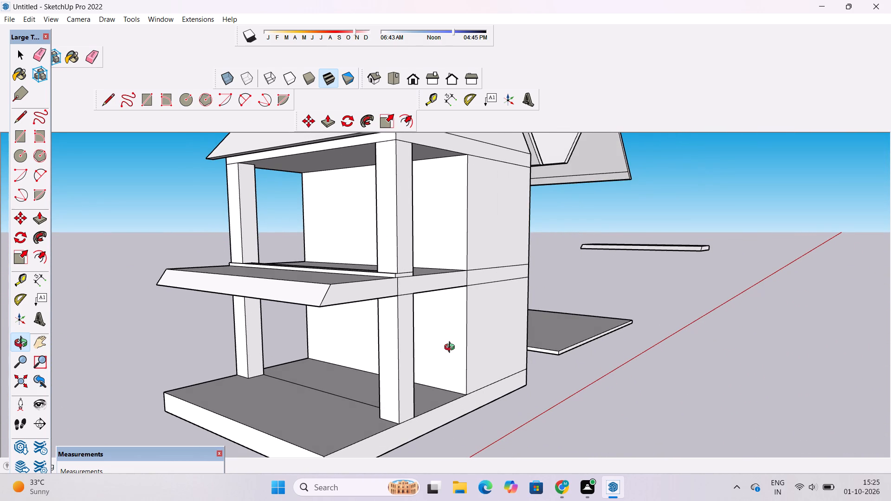
pyautogui.scroll(-3, 451, 348)
pyautogui.keyDown('shift'); pyautogui.moveTo(479, 321); pyautogui.dragTo(467, 376); pyautogui.keyUp('shift')
pyautogui.scroll(3, 454, 301)
pyautogui.moveTo(478, 284); pyautogui.dragTo(429, 288)
pyautogui.keyDown('shift'); pyautogui.moveTo(429, 288); pyautogui.dragTo(452, 336); pyautogui.keyUp('shift')
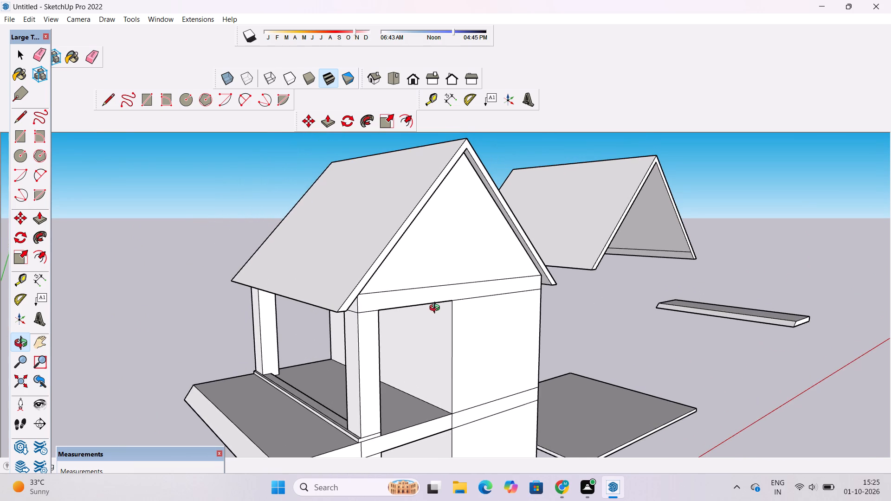
# Erase the horizontal edge separating the roof beam band from the solid upper wall on the gable side.
pyautogui.scroll(4, 437, 309)
pyautogui.moveTo(402, 304); pyautogui.dragTo(365, 295)
pyautogui.keyDown('shift'); pyautogui.moveTo(365, 295); pyautogui.dragTo(391, 302); pyautogui.keyUp('shift')
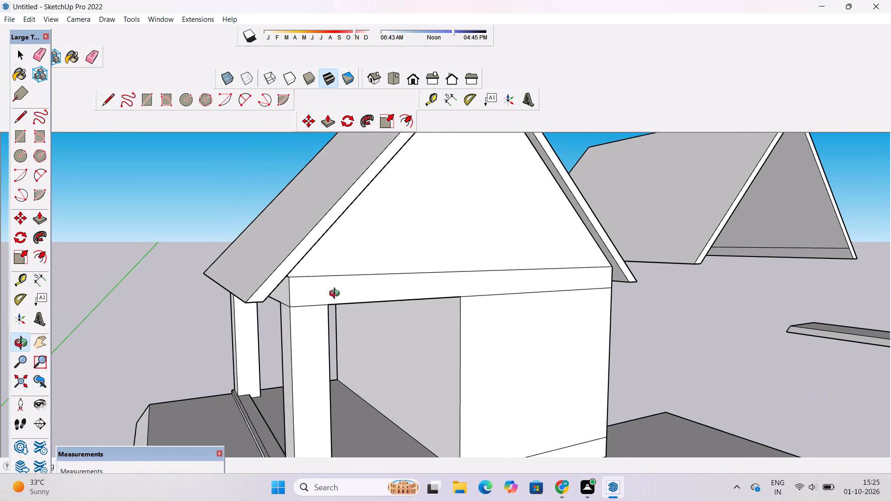
pyautogui.scroll(4, 336, 295)
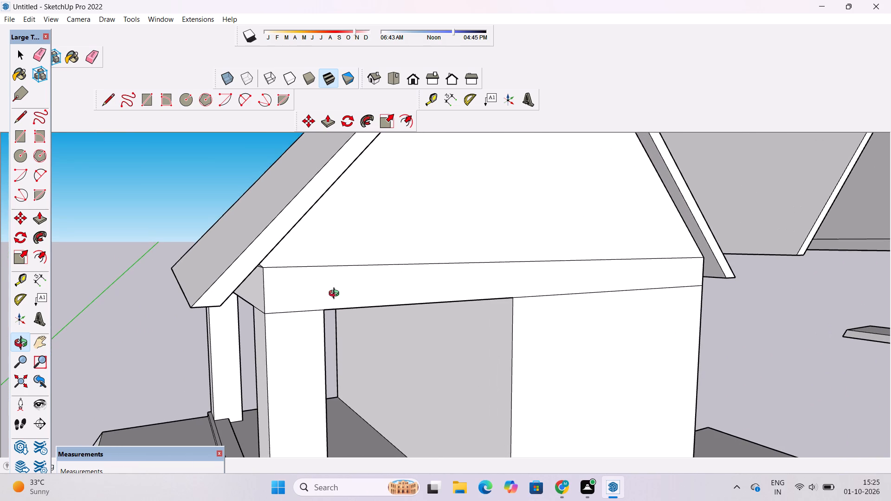
pyautogui.scroll(-4, 336, 295)
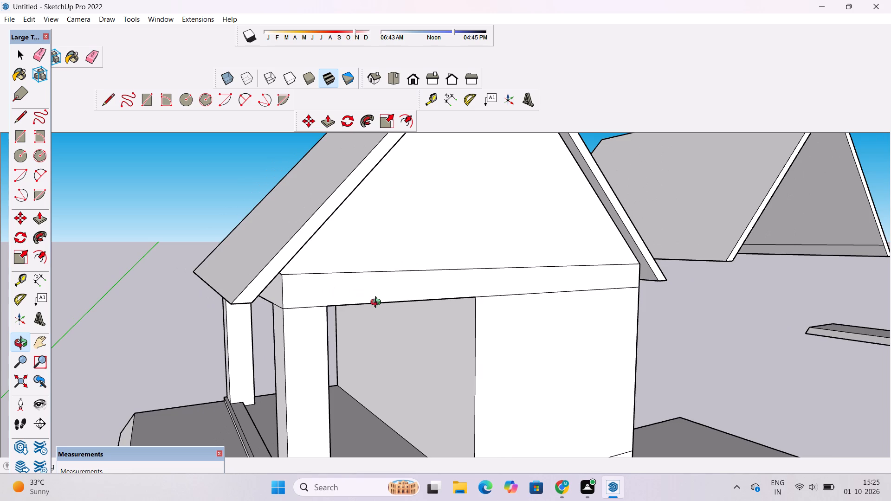
pyautogui.keyDown('shift'); pyautogui.moveTo(379, 306); pyautogui.dragTo(369, 284); pyautogui.keyUp('shift')
pyautogui.moveTo(369, 284); pyautogui.dragTo(362, 297)
pyautogui.scroll(-2, 352, 312)
pyautogui.moveTo(349, 316); pyautogui.dragTo(351, 333)
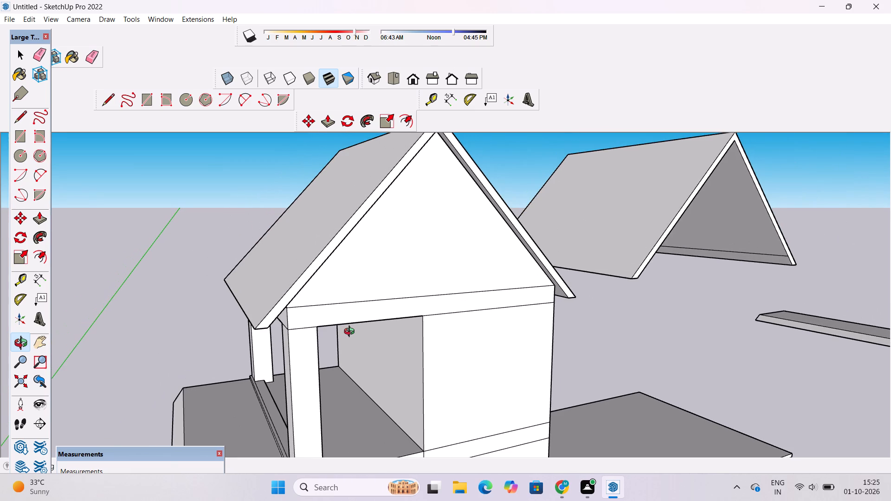
pyautogui.press('e')
pyautogui.click(436, 316)
pyautogui.click(439, 314)
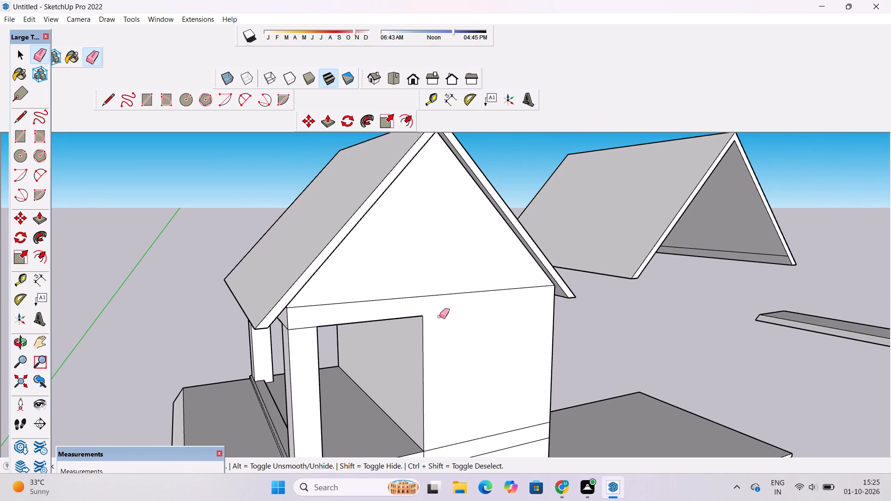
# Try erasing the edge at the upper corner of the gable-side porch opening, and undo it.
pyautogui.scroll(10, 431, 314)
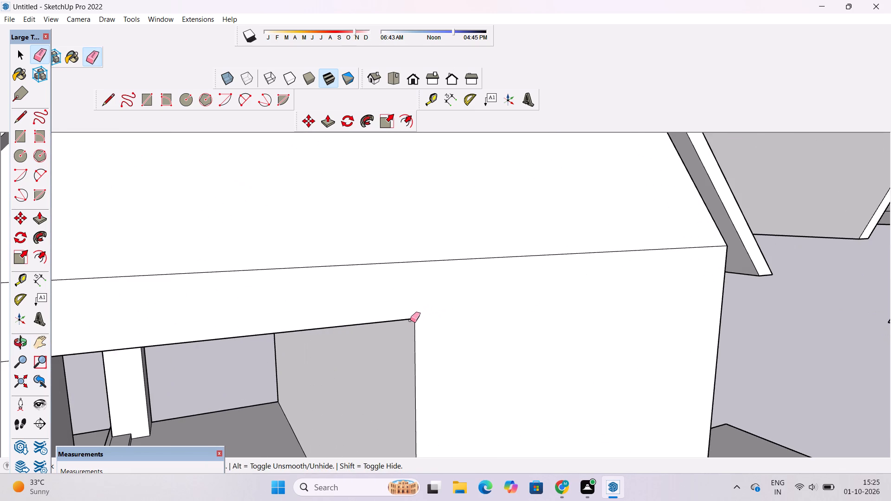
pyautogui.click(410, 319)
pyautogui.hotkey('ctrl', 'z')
# Place a guide line 2.4' below the gable triangle's base edge on the gable-side wall.
pyautogui.scroll(-4, 433, 312)
pyautogui.press('space')
pyautogui.press('t')
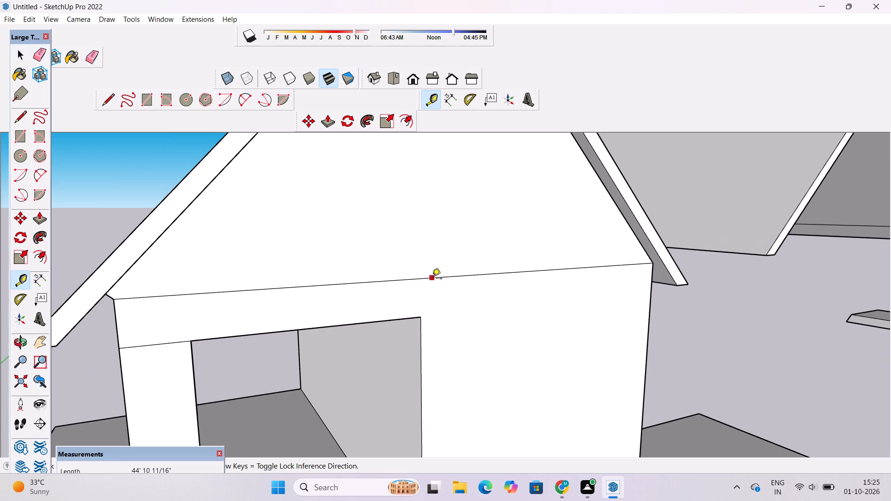
pyautogui.click(426, 280)
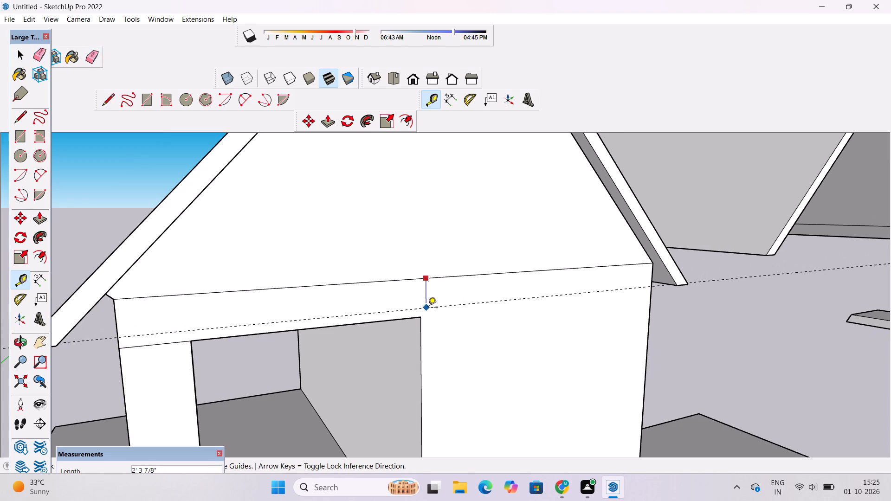
pyautogui.write("2.4'")
pyautogui.press('Return')
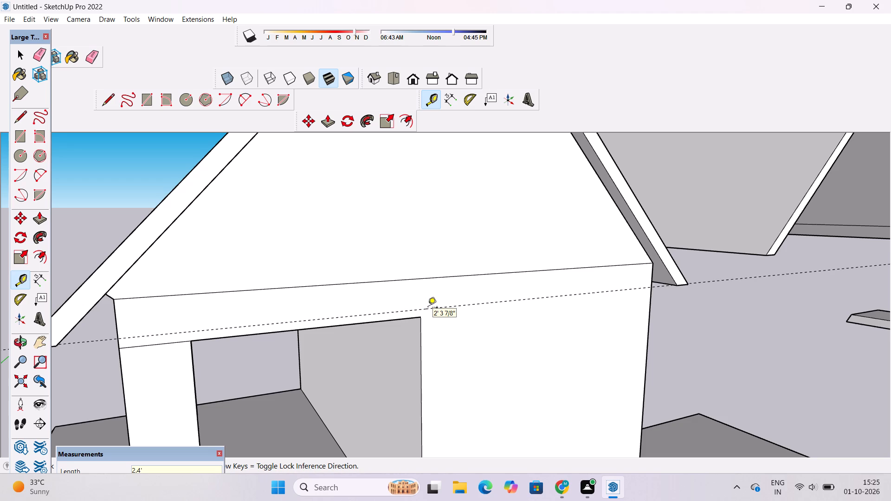
# Draw an edge along the guide across the full width of the gable-side wall, from corner to corner.
pyautogui.press('l')
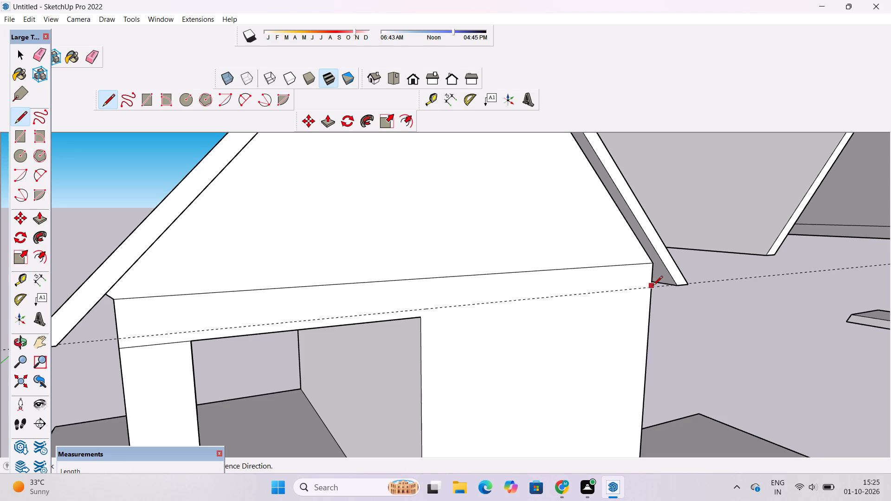
pyautogui.scroll(4, 649, 287)
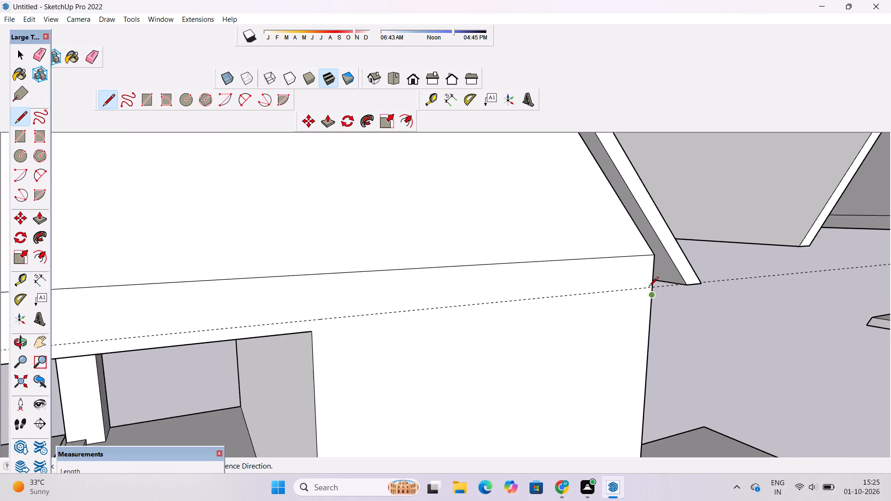
pyautogui.scroll(1, 649, 287)
pyautogui.click(652, 287)
pyautogui.scroll(-9, 598, 288)
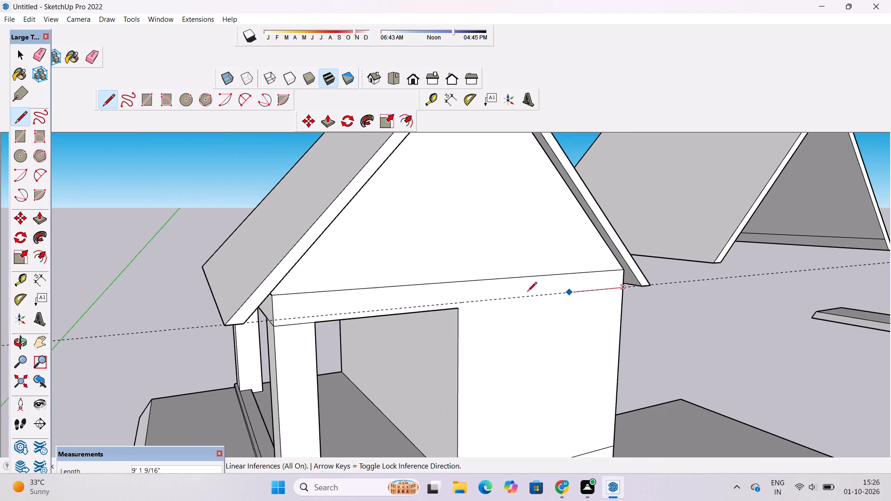
pyautogui.click(274, 319)
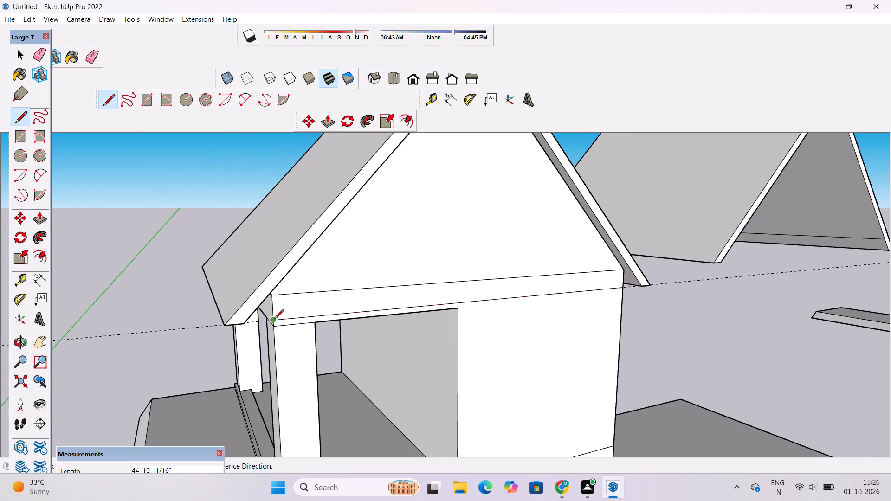
pyautogui.press('space')
# Erase the guide line on the gable side.
pyautogui.write('e')
pyautogui.moveTo(187, 320); pyautogui.dragTo(185, 330)
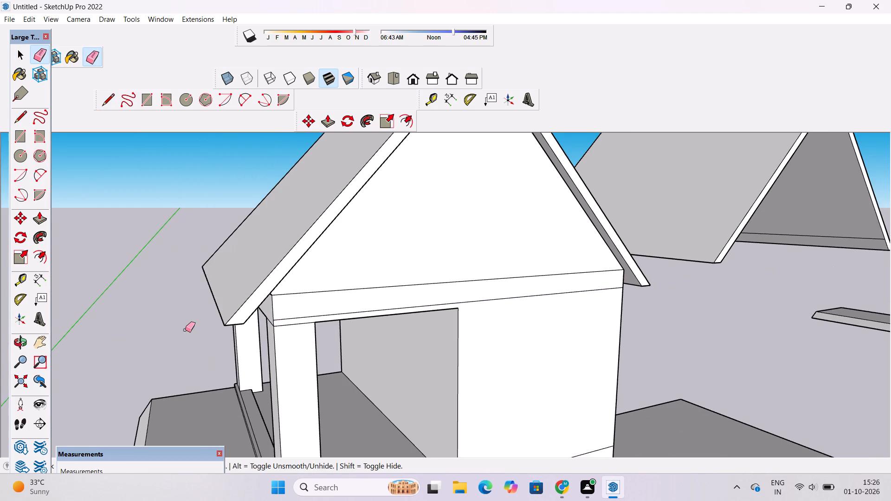
# Draw a 50' line along the porch-front beam under the eave, from the gable-side edge's corner endpoint to the far corner.
pyautogui.press('o')
pyautogui.scroll(-4, 222, 331)
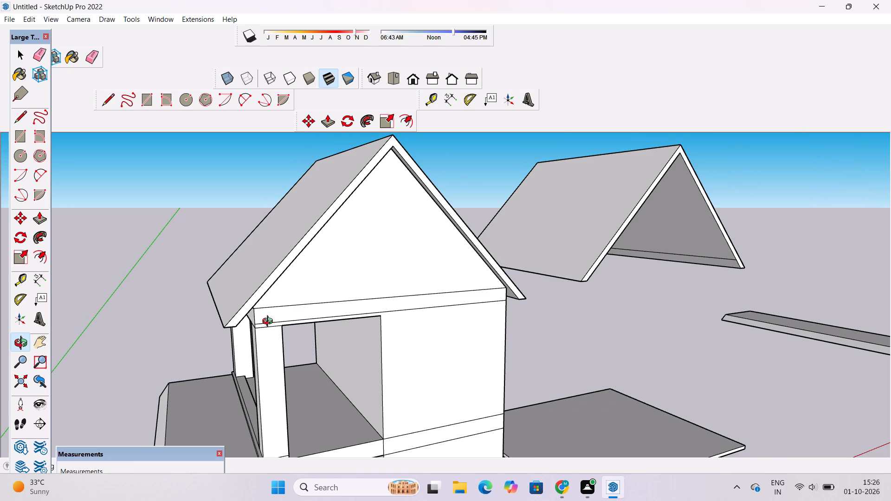
pyautogui.scroll(-3, 270, 322)
pyautogui.keyDown('shift'); pyautogui.moveTo(271, 326); pyautogui.dragTo(333, 344); pyautogui.keyUp('shift')
pyautogui.scroll(6, 337, 342)
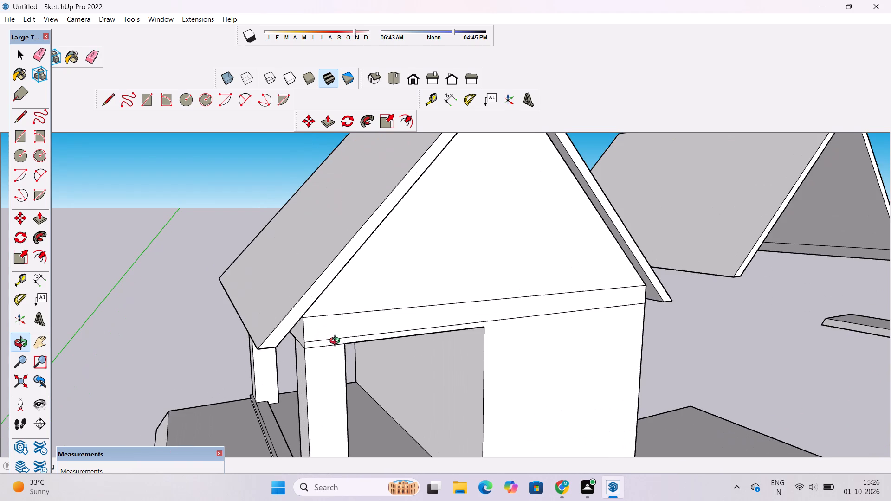
pyautogui.scroll(1, 337, 342)
pyautogui.keyDown('shift'); pyautogui.moveTo(338, 339); pyautogui.dragTo(331, 346); pyautogui.keyUp('shift')
pyautogui.scroll(3, 295, 351)
pyautogui.moveTo(277, 360); pyautogui.dragTo(382, 298)
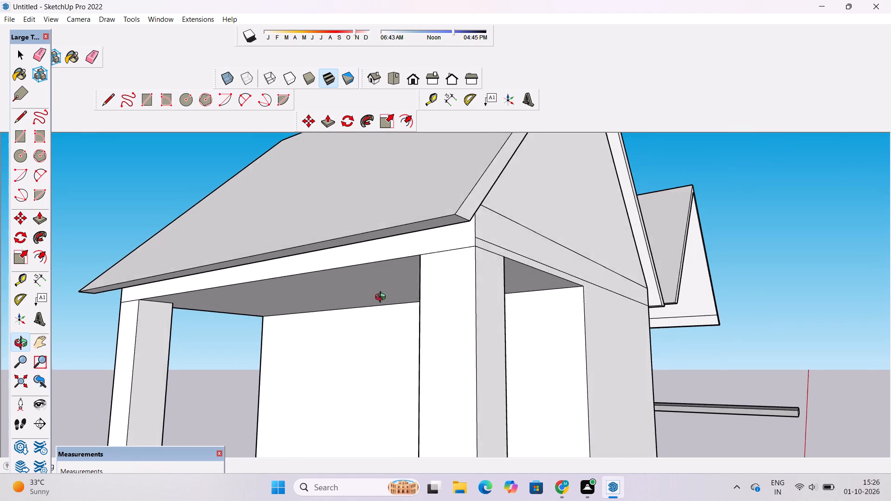
pyautogui.moveTo(382, 298); pyautogui.dragTo(382, 298)
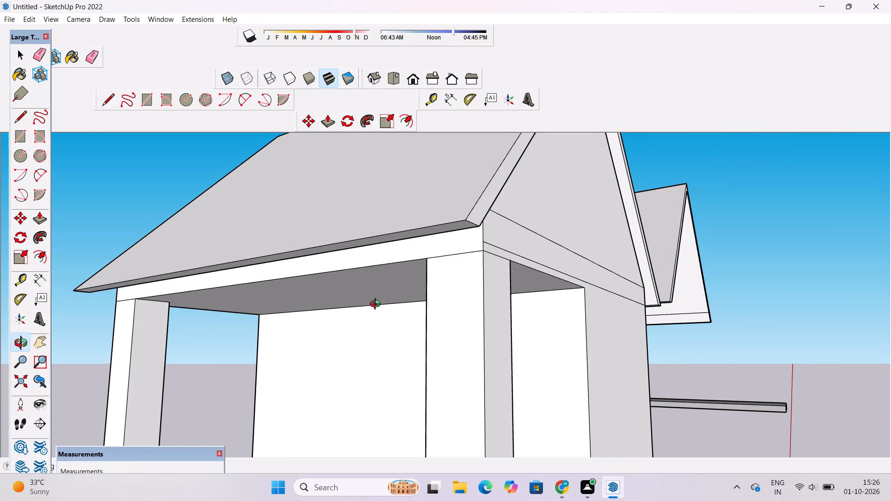
pyautogui.scroll(-4, 377, 305)
pyautogui.moveTo(318, 314); pyautogui.dragTo(428, 296)
pyautogui.keyDown('shift'); pyautogui.moveTo(429, 298); pyautogui.dragTo(359, 350); pyautogui.keyUp('shift')
pyautogui.scroll(3, 426, 330)
pyautogui.moveTo(463, 334); pyautogui.dragTo(400, 335)
pyautogui.press('l')
pyautogui.scroll(4, 433, 322)
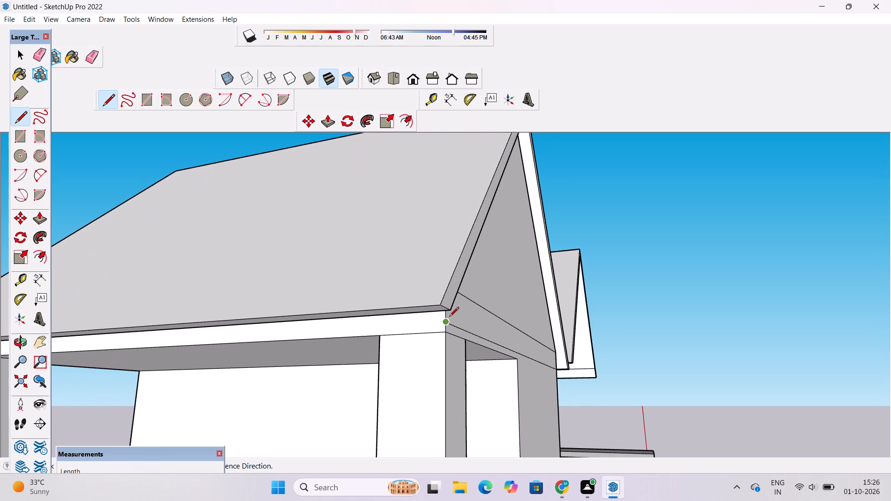
pyautogui.click(446, 323)
pyautogui.scroll(-7, 446, 323)
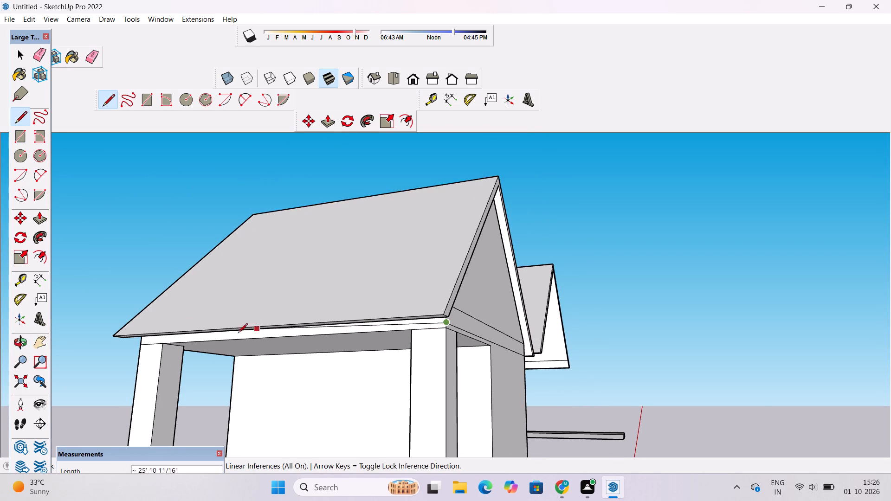
pyautogui.scroll(7, 108, 339)
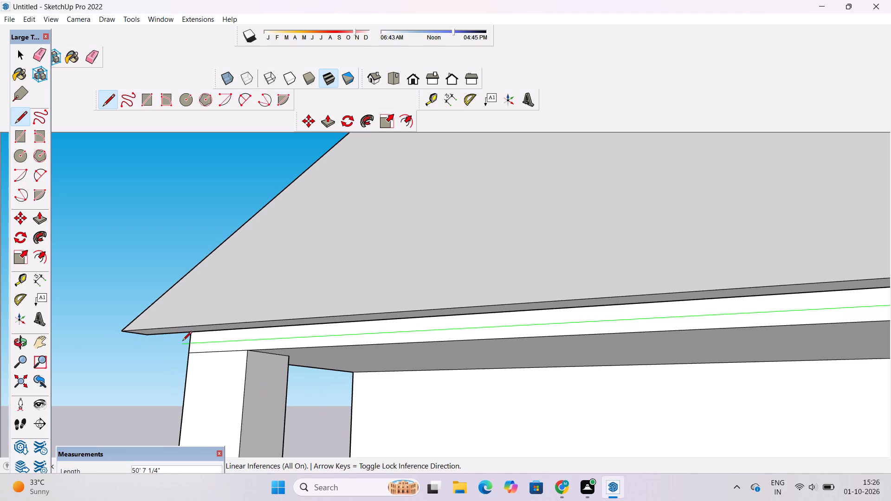
pyautogui.click(187, 344)
pyautogui.press('space')
pyautogui.press('o')
pyautogui.scroll(-5, 249, 318)
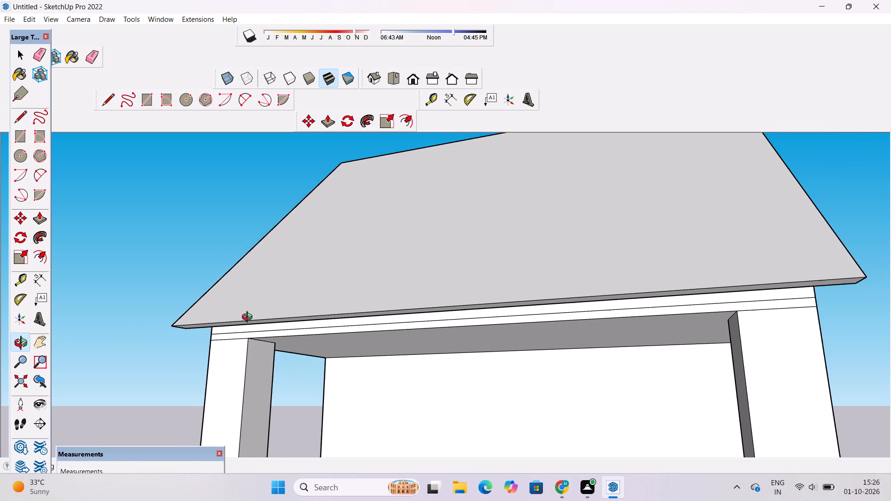
# Push/Pull the horizontal band face below the gable triangle outward from the gable-side wall, with a distance beginning with 2.
pyautogui.scroll(-2, 249, 318)
pyautogui.moveTo(601, 367); pyautogui.dragTo(437, 376)
pyautogui.scroll(-3, 428, 361)
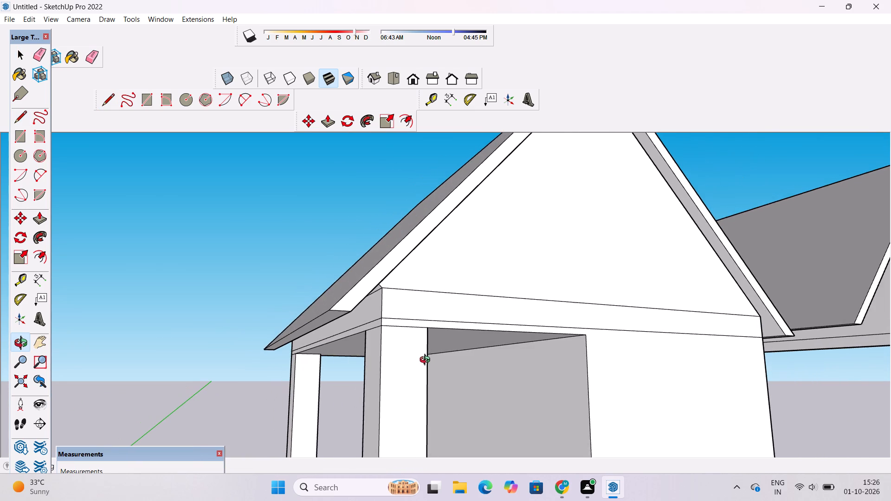
pyautogui.scroll(3, 358, 342)
pyautogui.moveTo(400, 290); pyautogui.dragTo(578, 306)
pyautogui.scroll(-6, 586, 302)
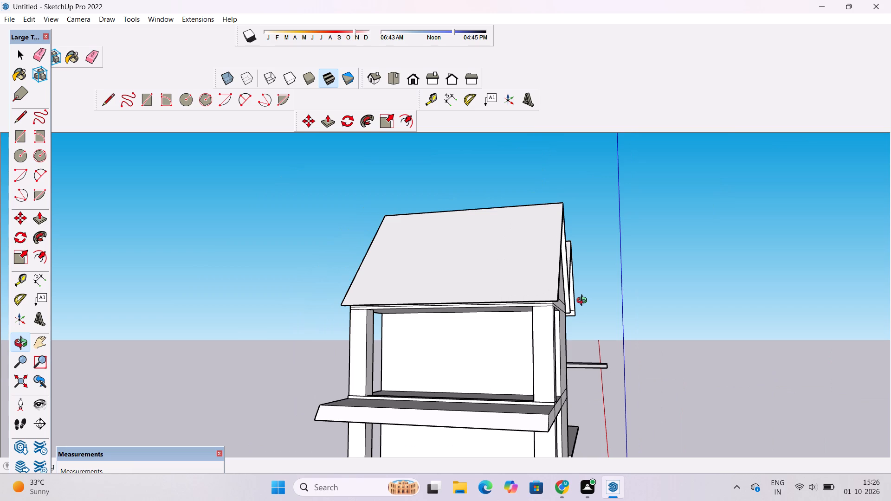
pyautogui.moveTo(584, 302); pyautogui.dragTo(577, 340)
pyautogui.keyDown('shift'); pyautogui.moveTo(576, 344); pyautogui.dragTo(503, 345); pyautogui.keyUp('shift')
pyautogui.moveTo(499, 340); pyautogui.dragTo(433, 351)
pyautogui.scroll(3, 455, 310)
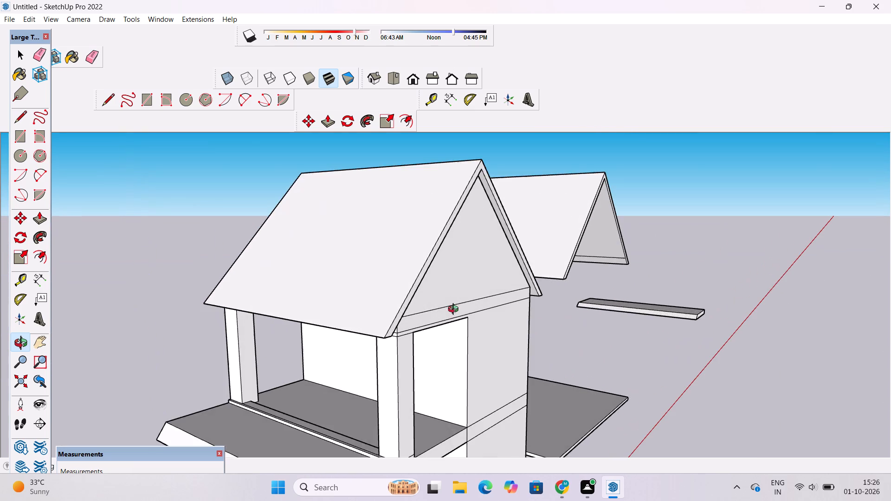
pyautogui.keyDown('shift'); pyautogui.moveTo(462, 315); pyautogui.dragTo(445, 334); pyautogui.keyUp('shift')
pyautogui.moveTo(445, 334); pyautogui.dragTo(438, 338)
pyautogui.scroll(2, 438, 332)
pyautogui.keyDown('shift'); pyautogui.moveTo(441, 320); pyautogui.dragTo(318, 346); pyautogui.keyUp('shift')
pyautogui.moveTo(318, 359); pyautogui.dragTo(337, 348)
pyautogui.keyDown('shift'); pyautogui.moveTo(339, 356); pyautogui.dragTo(342, 343); pyautogui.keyUp('shift')
pyautogui.scroll(2, 342, 343)
pyautogui.press('p')
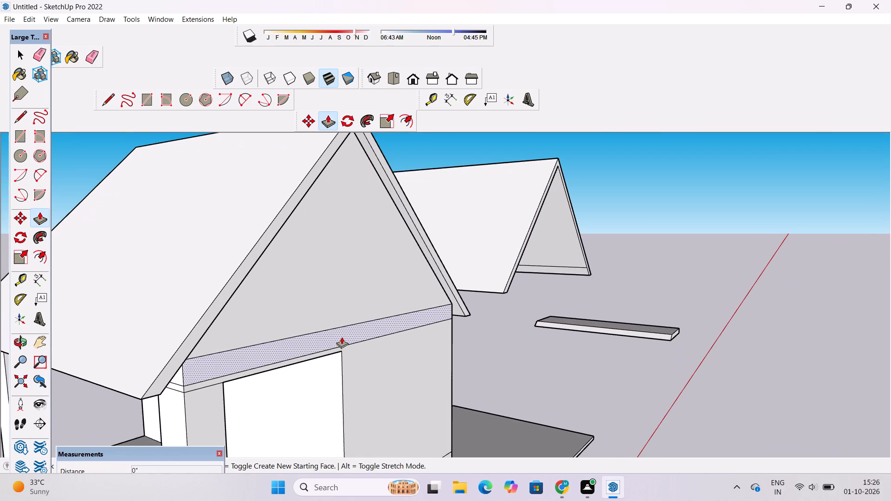
pyautogui.click(341, 336)
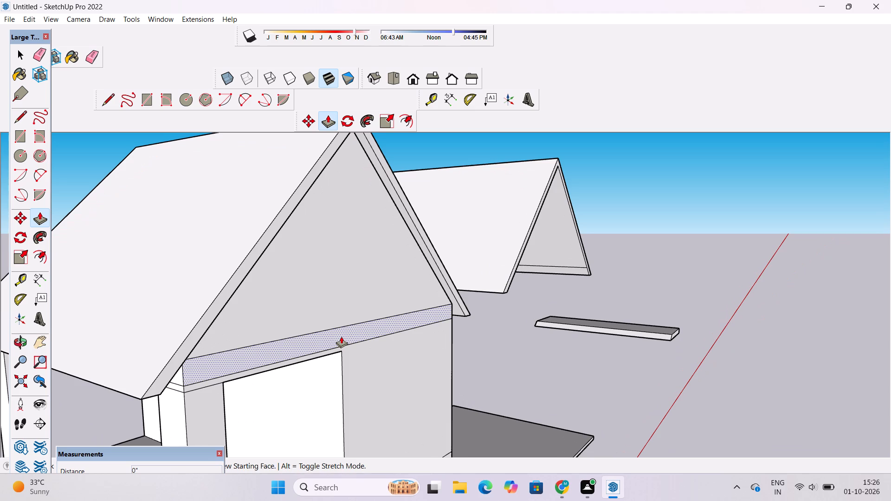
pyautogui.scroll(1, 341, 336)
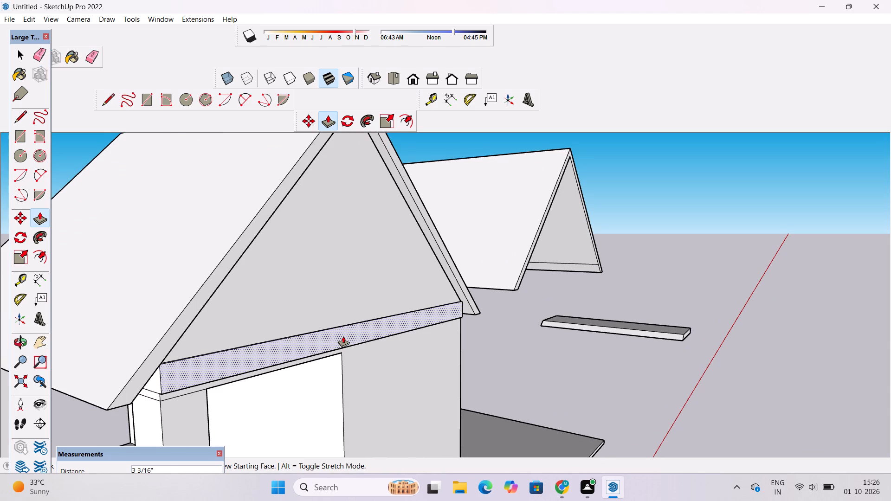
pyautogui.press('2')
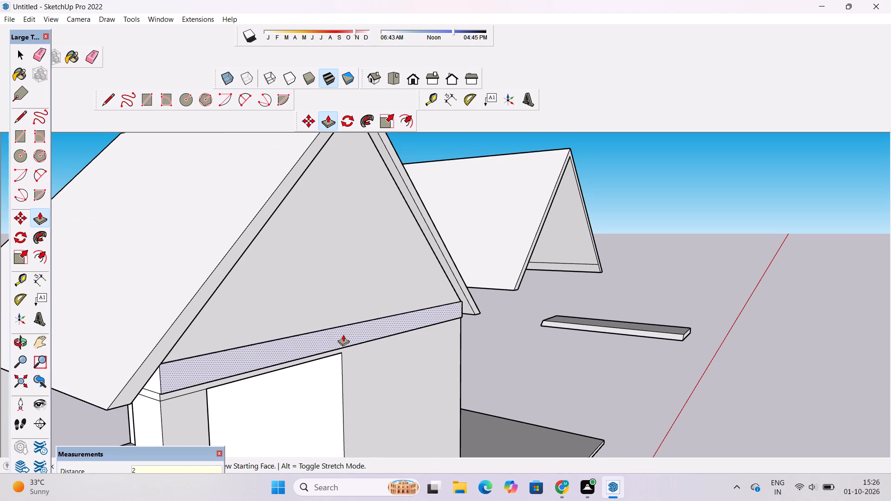
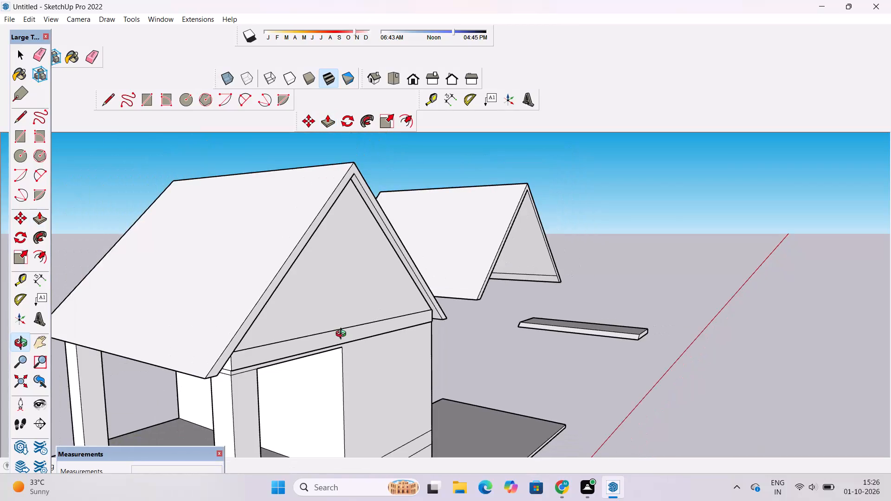
# Push/Pull the porch-front face of the band under the upper roof eave outward by 2".
pyautogui.scroll(4, 342, 338)
pyautogui.moveTo(378, 317); pyautogui.dragTo(358, 370)
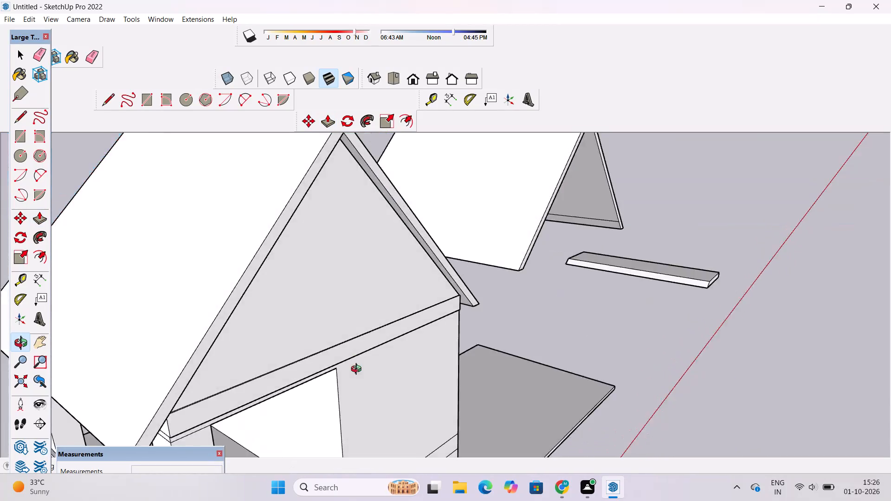
pyautogui.moveTo(358, 370); pyautogui.dragTo(368, 447)
pyautogui.scroll(11, 397, 323)
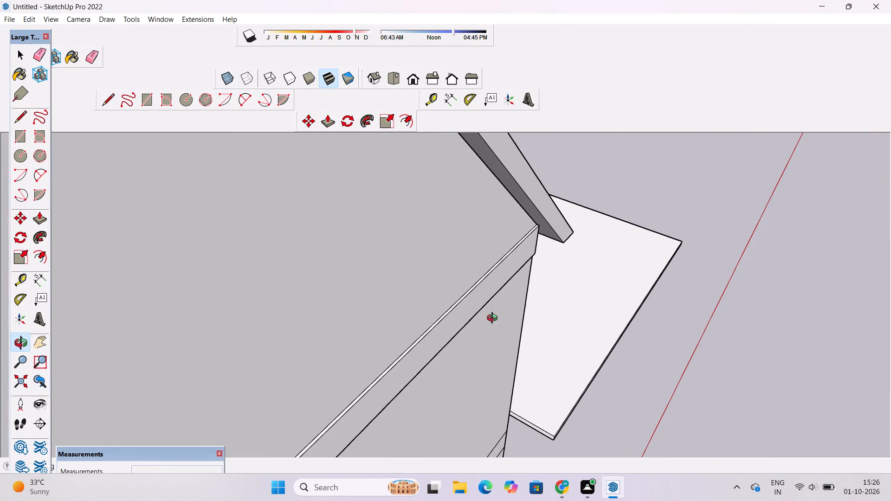
pyautogui.moveTo(494, 319); pyautogui.dragTo(400, 251)
pyautogui.scroll(-6, 382, 237)
pyautogui.moveTo(413, 303); pyautogui.dragTo(216, 237)
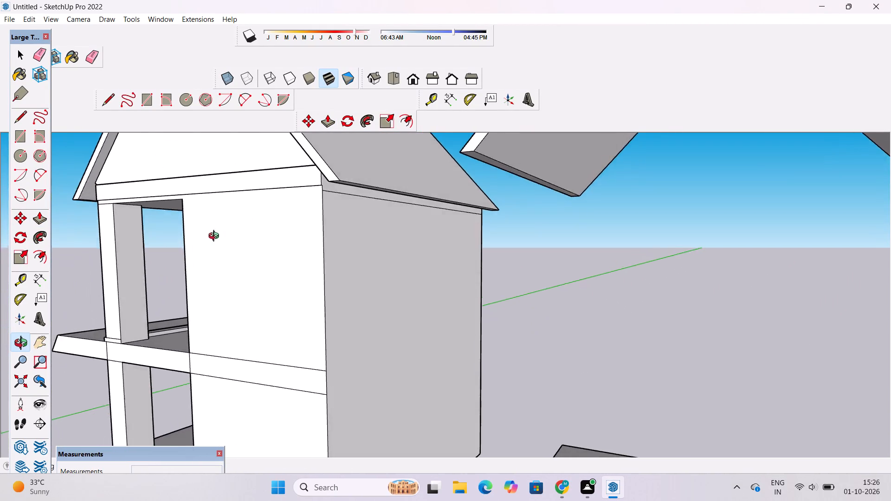
pyautogui.moveTo(216, 237); pyautogui.dragTo(333, 281)
pyautogui.scroll(-6, 450, 261)
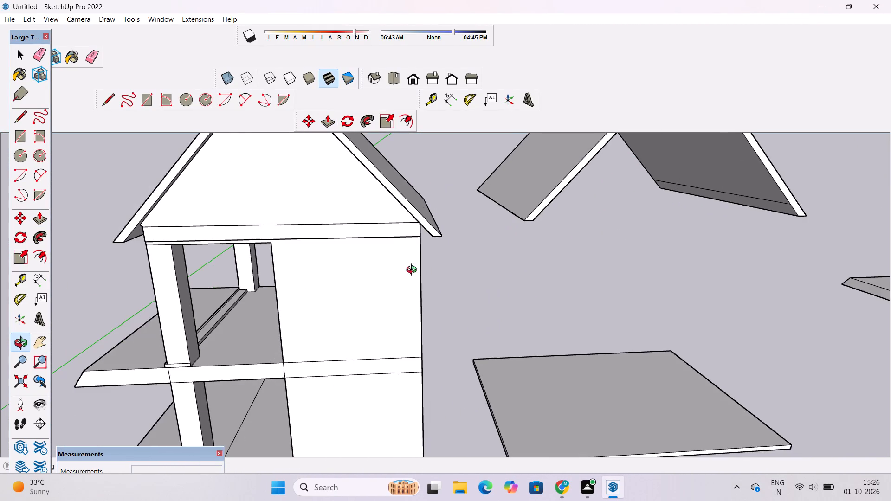
pyautogui.moveTo(247, 269); pyautogui.dragTo(401, 246)
pyautogui.moveTo(397, 258); pyautogui.dragTo(360, 244)
pyautogui.keyDown('shift'); pyautogui.moveTo(342, 244); pyautogui.dragTo(398, 258); pyautogui.keyUp('shift')
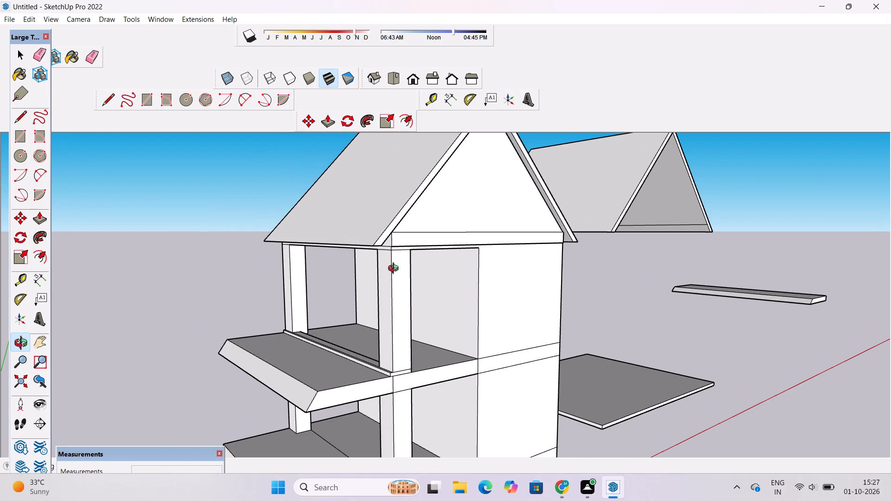
pyautogui.scroll(-4, 400, 272)
pyautogui.scroll(5, 403, 269)
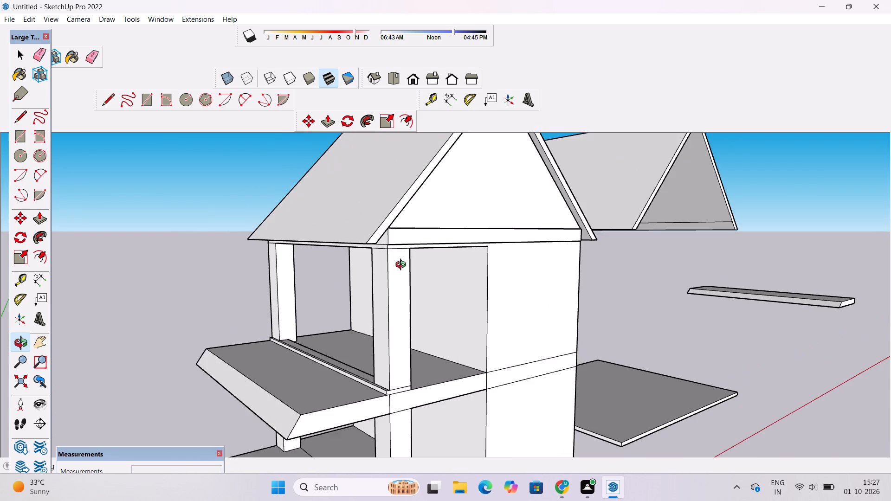
pyautogui.scroll(5, 403, 266)
pyautogui.keyDown('shift'); pyautogui.moveTo(394, 245); pyautogui.dragTo(378, 304); pyautogui.keyUp('shift')
pyautogui.scroll(9, 358, 273)
pyautogui.click(359, 305)
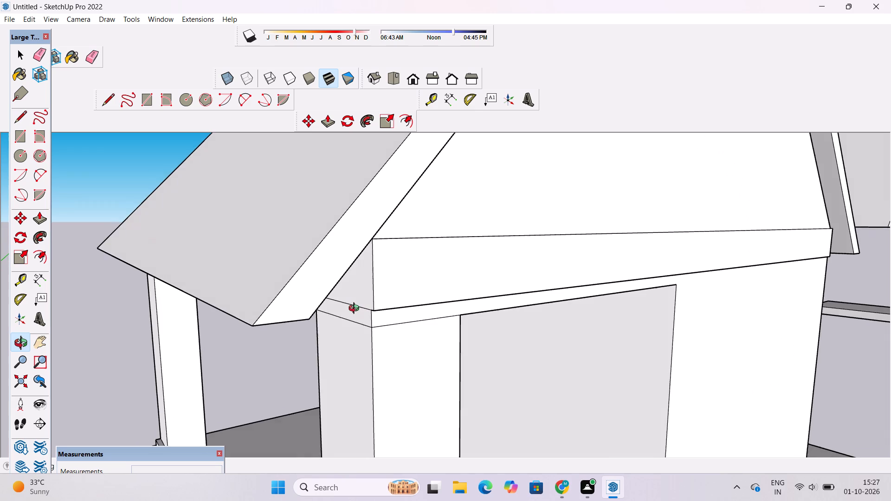
pyautogui.scroll(3, 356, 309)
pyautogui.moveTo(407, 297); pyautogui.dragTo(387, 286)
pyautogui.keyDown('shift'); pyautogui.moveTo(376, 280); pyautogui.dragTo(373, 291); pyautogui.keyUp('shift')
pyautogui.moveTo(371, 293); pyautogui.dragTo(345, 292)
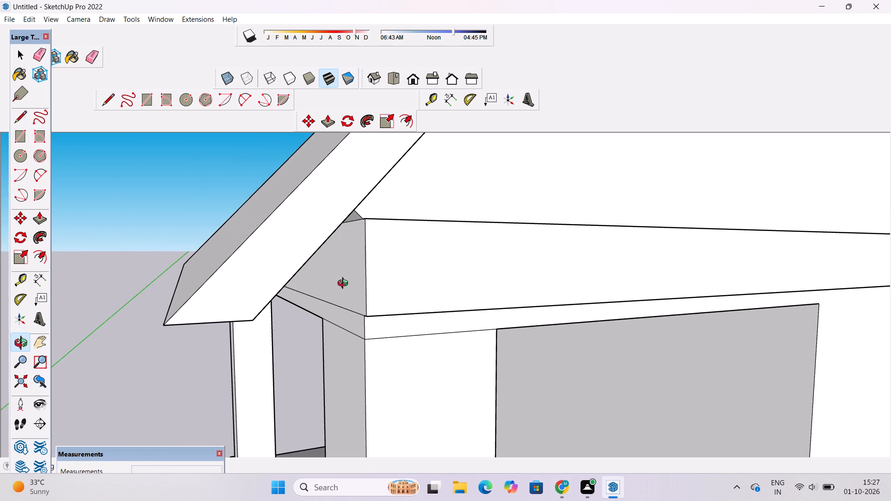
pyautogui.press('space')
pyautogui.click(350, 281)
pyautogui.press('p')
pyautogui.click(350, 281)
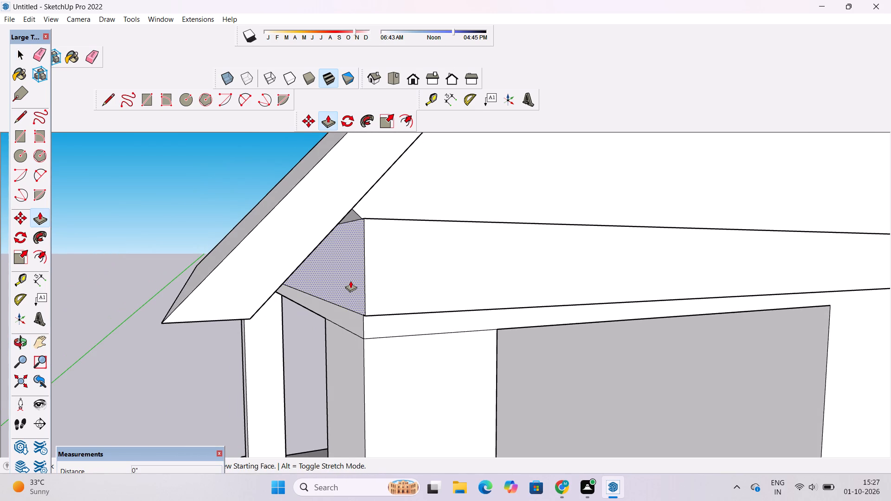
pyautogui.write('2"')
pyautogui.press('Return')
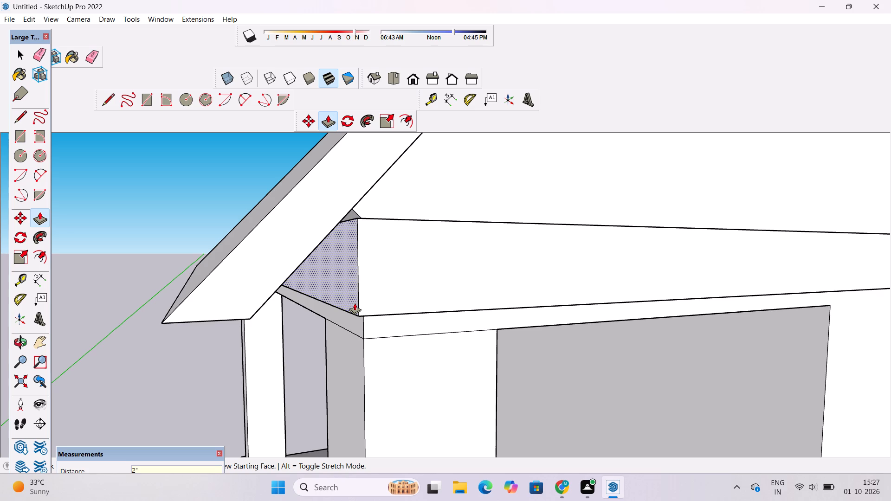
# Examine the projecting band beneath the upper roof around the corner between the porch front and the gable side.
pyautogui.press('o')
pyautogui.scroll(-9, 355, 329)
pyautogui.moveTo(349, 366); pyautogui.dragTo(400, 304)
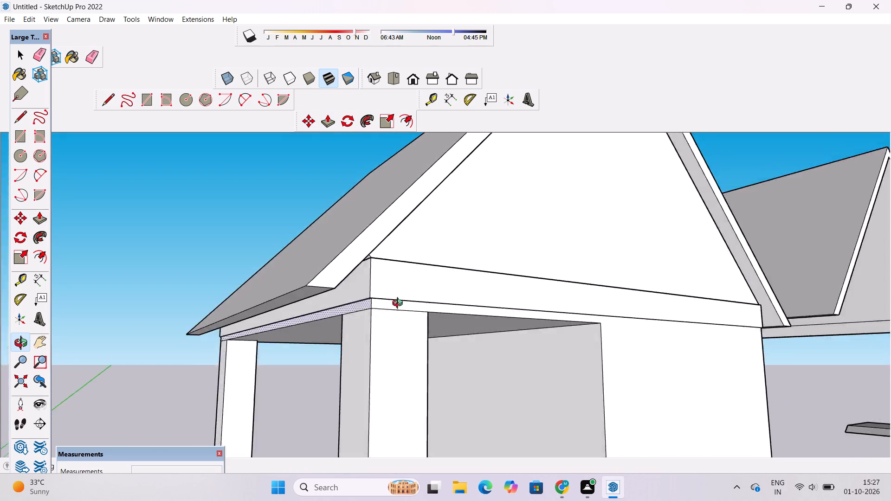
pyautogui.moveTo(400, 304); pyautogui.dragTo(515, 249)
pyautogui.scroll(-4, 515, 253)
pyautogui.moveTo(578, 320); pyautogui.dragTo(500, 348)
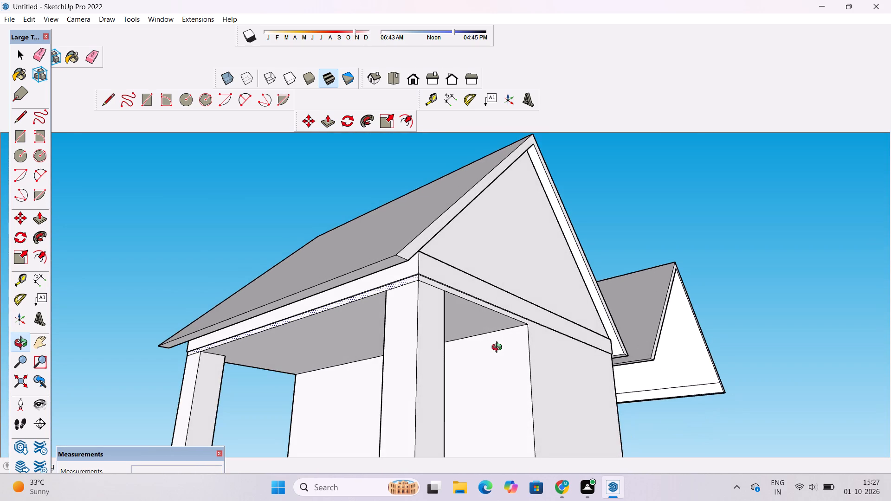
pyautogui.scroll(-4, 476, 346)
pyautogui.moveTo(522, 304); pyautogui.dragTo(416, 330)
pyautogui.moveTo(406, 342); pyautogui.dragTo(406, 366)
pyautogui.press('space')
pyautogui.click(348, 242)
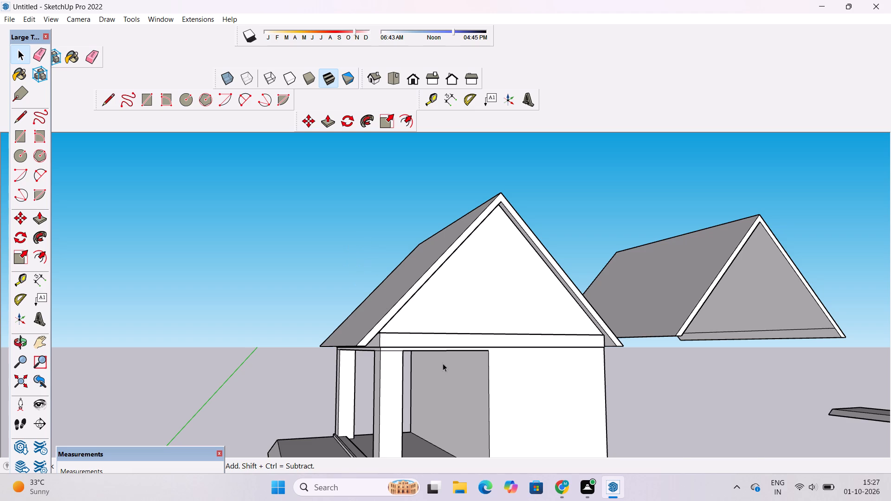
pyautogui.scroll(8, 440, 357)
pyautogui.press('o')
pyautogui.scroll(-4, 297, 320)
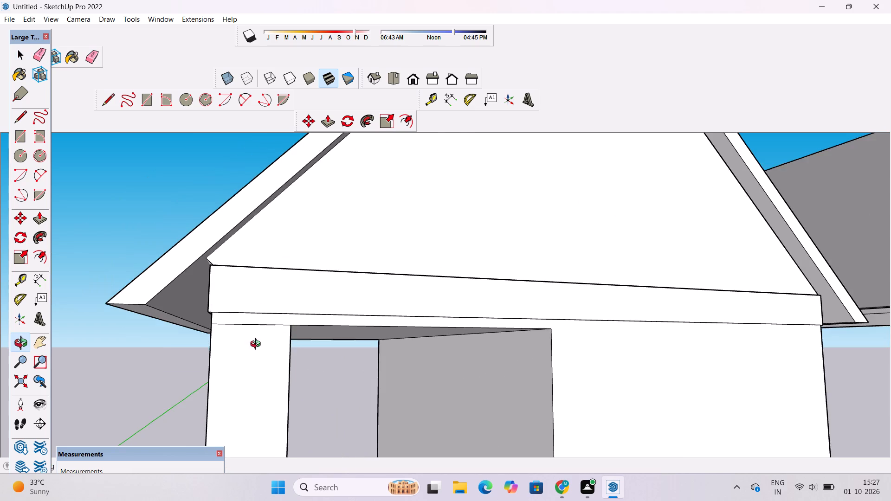
pyautogui.moveTo(258, 323); pyautogui.dragTo(301, 234)
pyautogui.moveTo(234, 259); pyautogui.dragTo(315, 220)
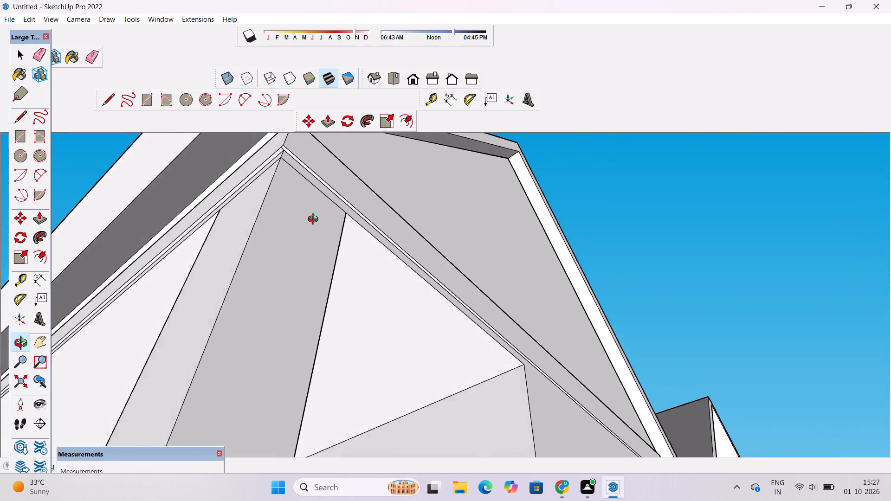
pyautogui.moveTo(315, 220); pyautogui.dragTo(367, 296)
pyautogui.scroll(-1, 364, 297)
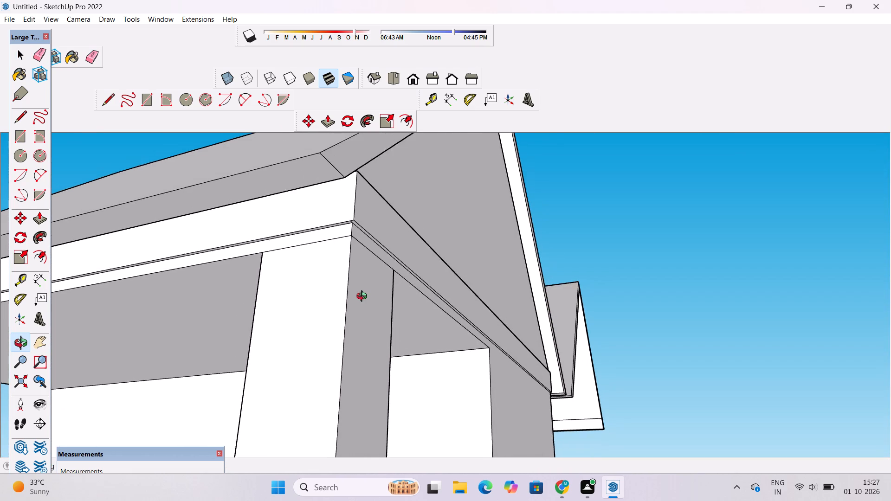
pyautogui.scroll(-8, 364, 297)
pyautogui.moveTo(362, 297); pyautogui.dragTo(286, 334)
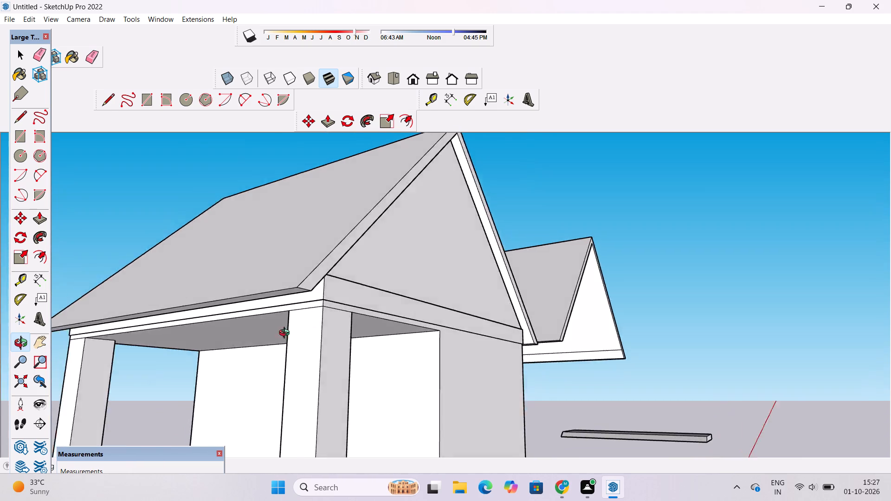
pyautogui.moveTo(286, 334); pyautogui.dragTo(275, 336)
pyautogui.moveTo(316, 310); pyautogui.dragTo(269, 327)
pyautogui.scroll(3, 258, 325)
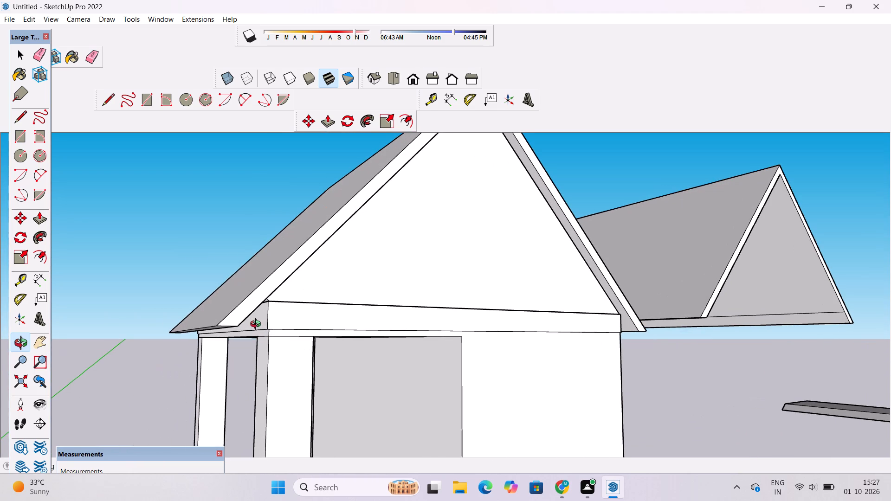
# Review the whole house from the gable side together with the detached roof, slab and plank pieces beside it.
pyautogui.keyDown('shift'); pyautogui.moveTo(256, 334); pyautogui.dragTo(305, 210); pyautogui.keyUp('shift')
pyautogui.scroll(-11, 310, 228)
pyautogui.moveTo(320, 250); pyautogui.dragTo(365, 273)
pyautogui.scroll(-5, 365, 273)
pyautogui.moveTo(387, 280); pyautogui.dragTo(355, 297)
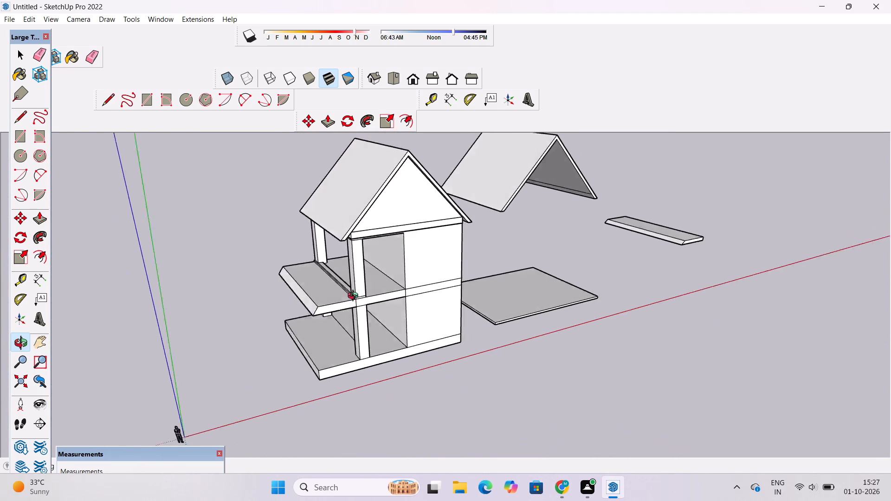
pyautogui.moveTo(355, 297); pyautogui.dragTo(350, 300)
pyautogui.moveTo(343, 299); pyautogui.dragTo(342, 264)
pyautogui.keyDown('shift'); pyautogui.moveTo(342, 263); pyautogui.dragTo(321, 301); pyautogui.keyUp('shift')
pyautogui.scroll(-4, 315, 309)
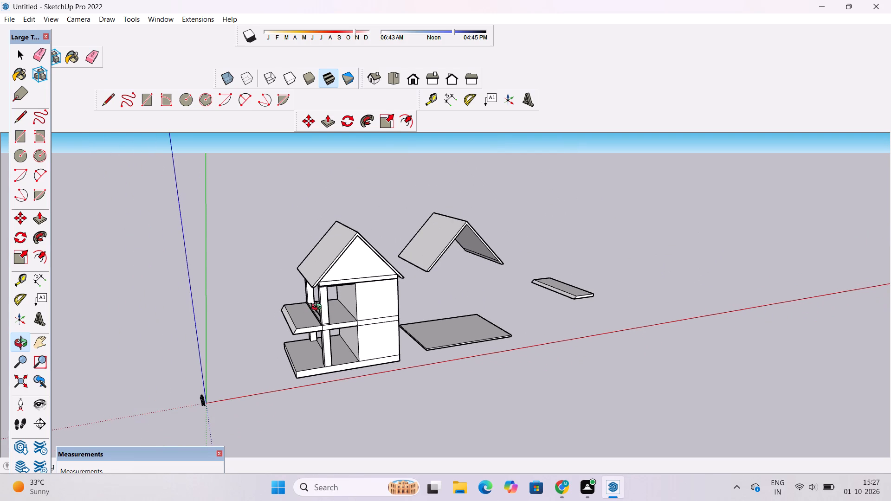
pyautogui.scroll(4, 339, 298)
pyautogui.keyDown('shift'); pyautogui.moveTo(355, 281); pyautogui.dragTo(298, 366); pyautogui.keyUp('shift')
pyautogui.scroll(5, 292, 288)
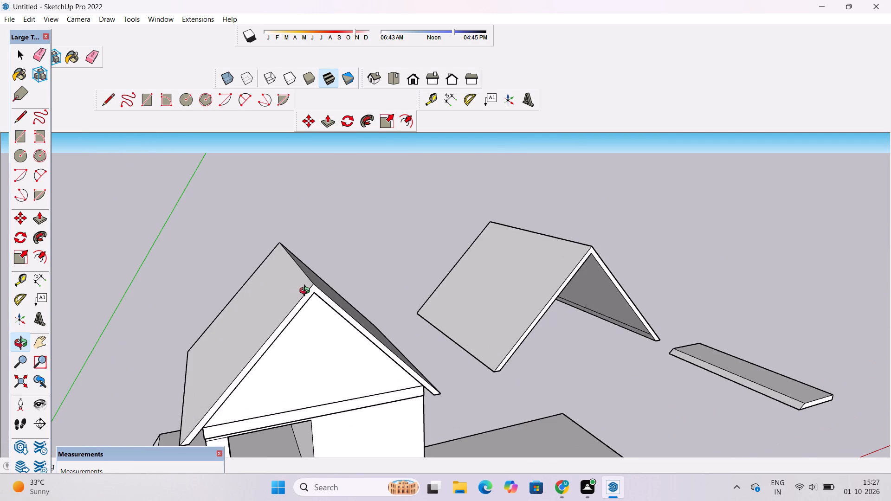
pyautogui.scroll(-3, 307, 292)
pyautogui.keyDown('shift'); pyautogui.moveTo(312, 288); pyautogui.dragTo(295, 308); pyautogui.keyUp('shift')
pyautogui.scroll(4, 294, 313)
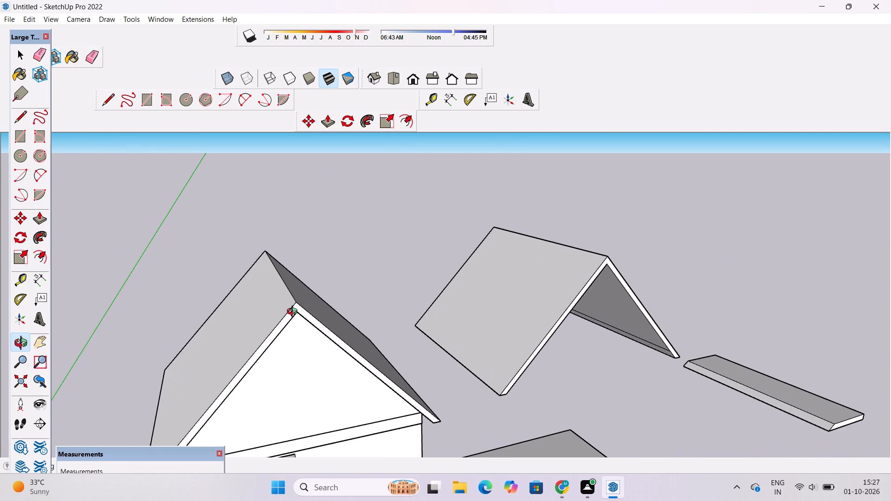
pyautogui.keyDown('shift'); pyautogui.moveTo(300, 302); pyautogui.dragTo(287, 324); pyautogui.keyUp('shift')
pyautogui.keyDown('shift'); pyautogui.moveTo(377, 329); pyautogui.dragTo(288, 283); pyautogui.keyUp('shift')
pyautogui.press('space')
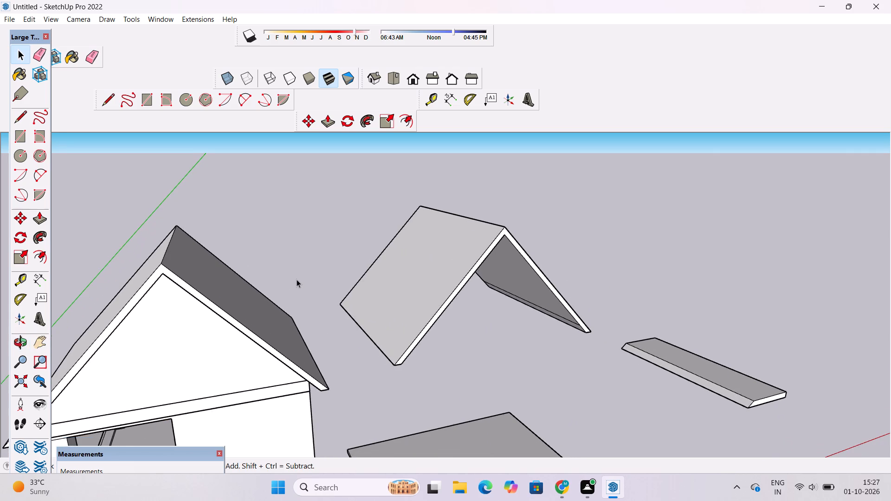
pyautogui.scroll(-11, 297, 279)
pyautogui.click(378, 372)
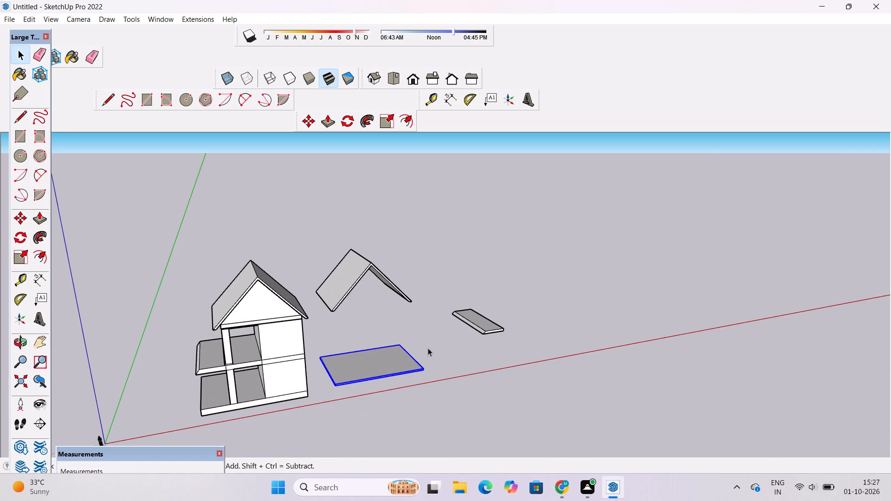
pyautogui.click(428, 348)
pyautogui.scroll(3, 264, 316)
pyautogui.press('o')
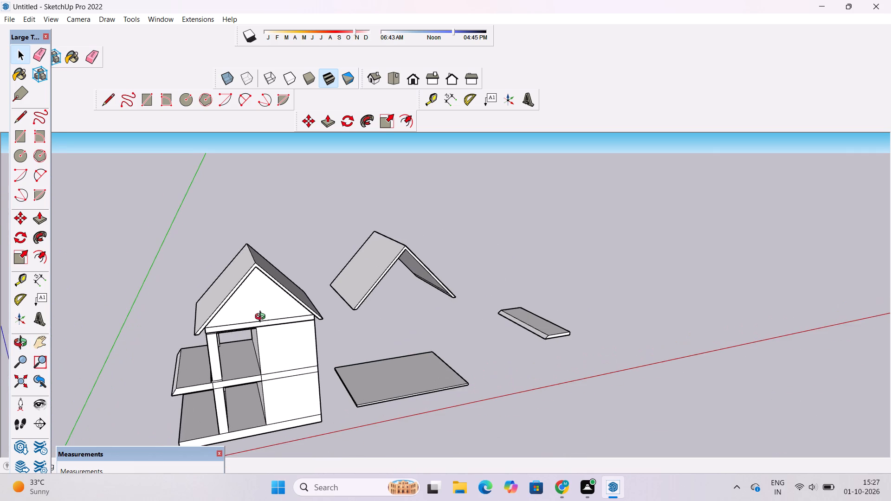
pyautogui.scroll(-2, 262, 315)
pyautogui.keyDown('shift'); pyautogui.moveTo(261, 315); pyautogui.dragTo(277, 356); pyautogui.keyUp('shift')
pyautogui.moveTo(280, 373); pyautogui.dragTo(300, 353)
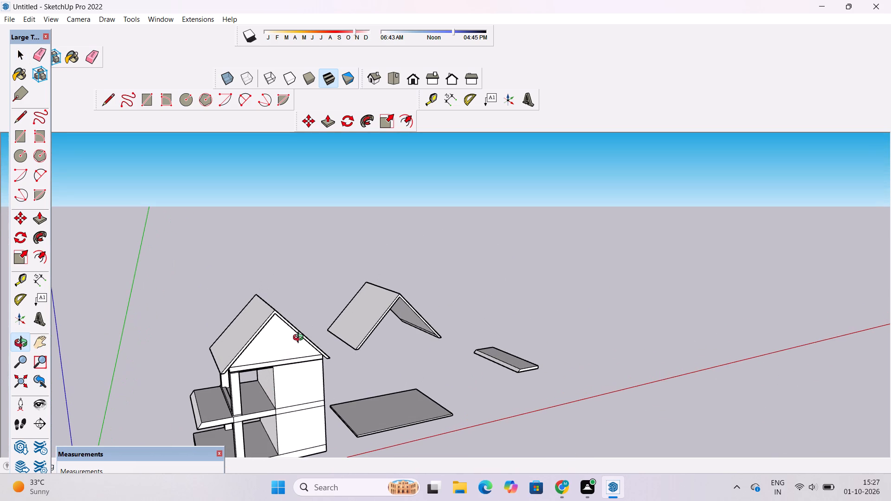
pyautogui.scroll(-1, 300, 339)
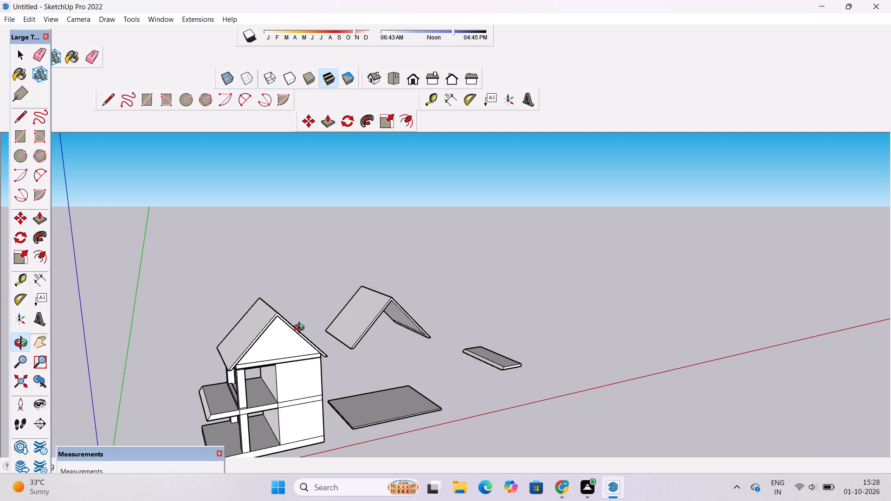
# Erase the short vertical edge that splits the upper-floor slab band on the gable-side wall.
pyautogui.scroll(-5, 294, 324)
pyautogui.keyDown('shift'); pyautogui.moveTo(292, 374); pyautogui.dragTo(310, 294); pyautogui.keyUp('shift')
pyautogui.scroll(2, 300, 238)
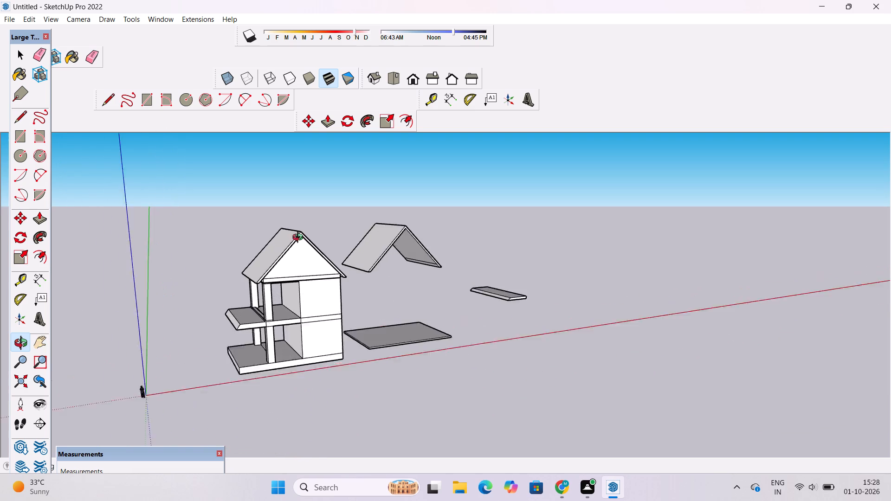
pyautogui.scroll(8, 300, 238)
pyautogui.keyDown('shift'); pyautogui.moveTo(297, 252); pyautogui.dragTo(304, 244); pyautogui.keyUp('shift')
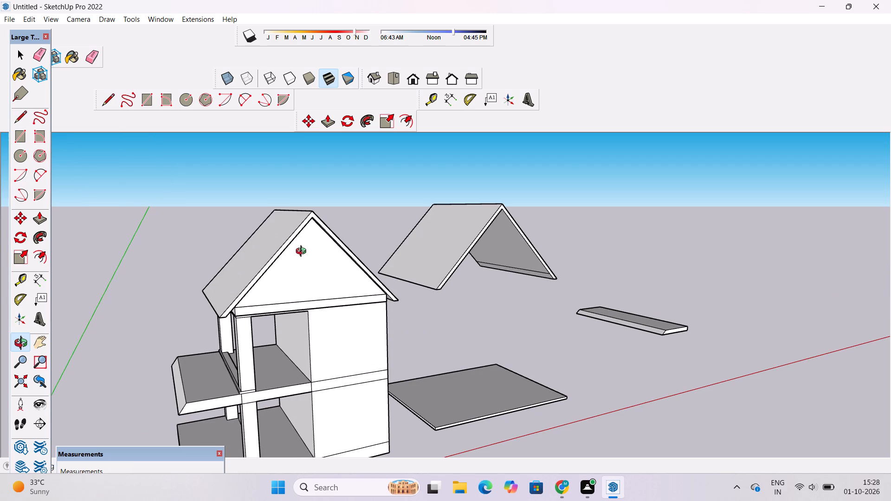
pyautogui.scroll(-3, 303, 256)
pyautogui.moveTo(309, 293); pyautogui.dragTo(315, 301)
pyautogui.moveTo(322, 322); pyautogui.dragTo(330, 337)
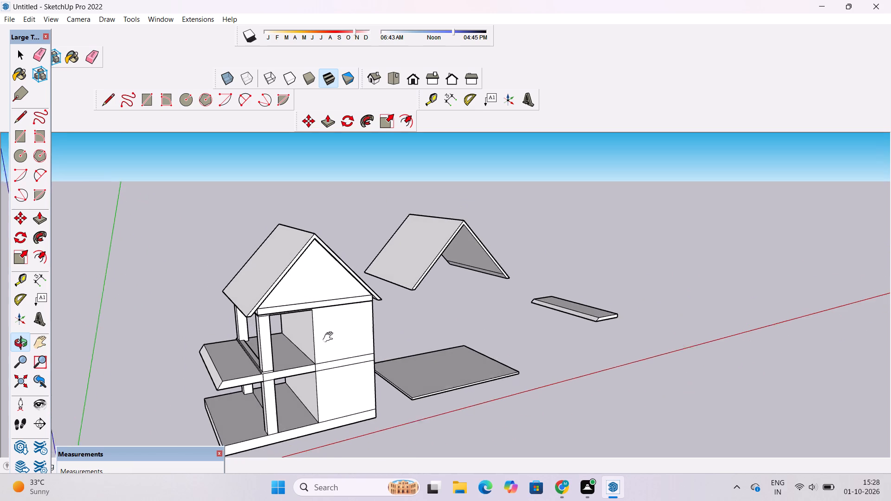
pyautogui.moveTo(330, 337); pyautogui.dragTo(333, 343)
pyautogui.keyDown('shift'); pyautogui.moveTo(333, 345); pyautogui.dragTo(333, 314); pyautogui.keyUp('shift')
pyautogui.scroll(5, 332, 340)
pyautogui.keyDown('shift'); pyautogui.scroll(2, 328, 350); pyautogui.keyUp('shift')
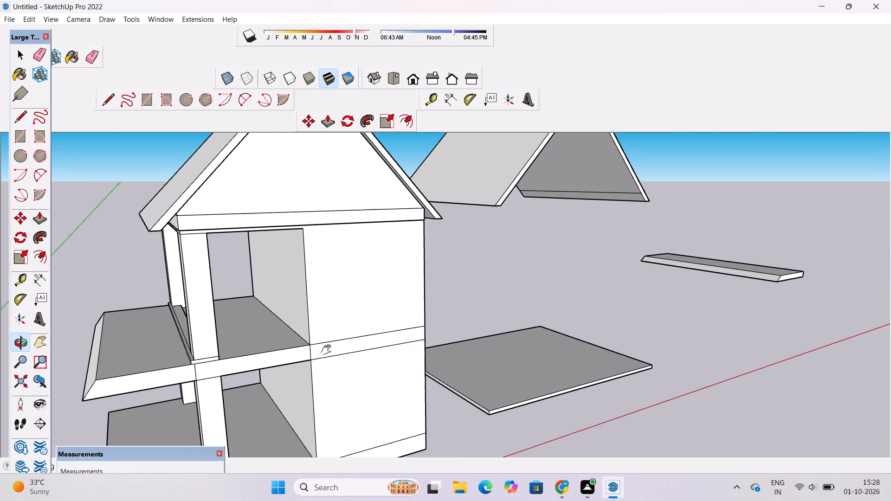
pyautogui.keyDown('shift'); pyautogui.moveTo(328, 350); pyautogui.dragTo(330, 321); pyautogui.keyUp('shift')
pyautogui.keyDown('shift'); pyautogui.scroll(4, 326, 321); pyautogui.keyUp('shift')
pyautogui.scroll(1, 326, 321)
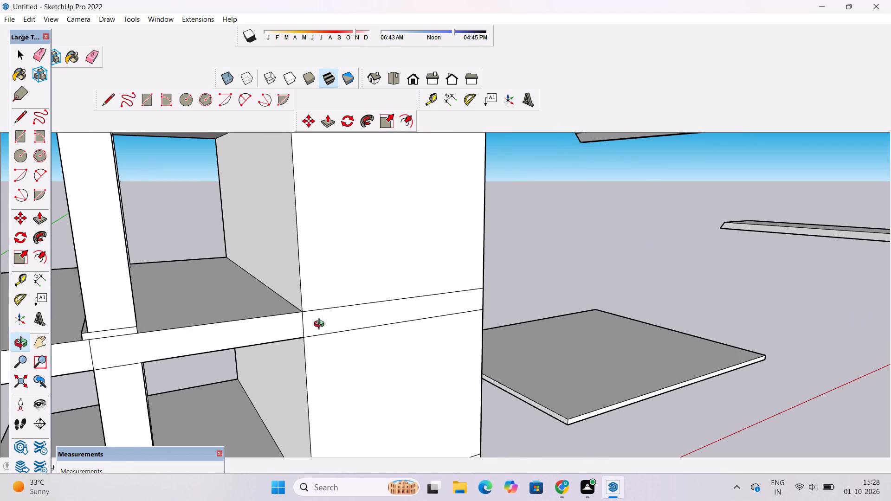
pyautogui.keyDown('shift'); pyautogui.moveTo(321, 325); pyautogui.dragTo(316, 316); pyautogui.keyUp('shift')
pyautogui.keyDown('shift'); pyautogui.scroll(3, 303, 320); pyautogui.keyUp('shift')
pyautogui.moveTo(309, 319); pyautogui.dragTo(314, 318)
pyautogui.press('e')
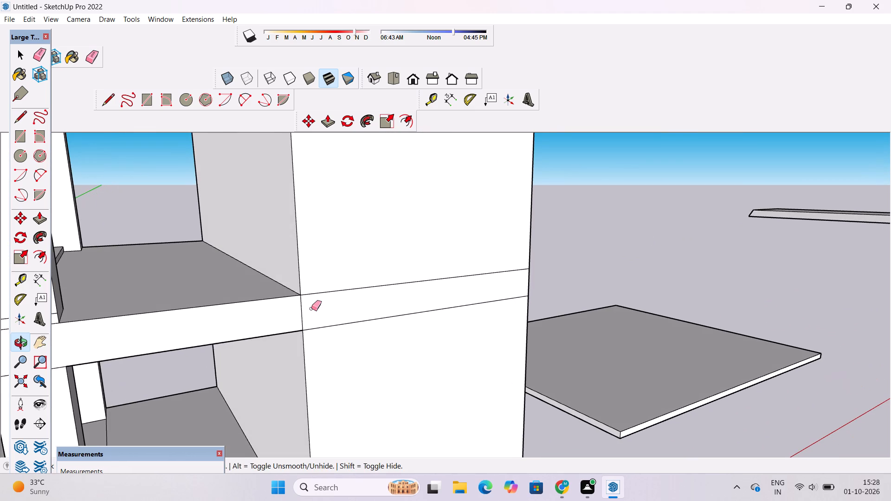
pyautogui.moveTo(311, 308); pyautogui.dragTo(299, 315)
# Push/Pull the upper-floor slab band on the gable-side wall outward by 2".
pyautogui.scroll(-4, 299, 318)
pyautogui.press('space')
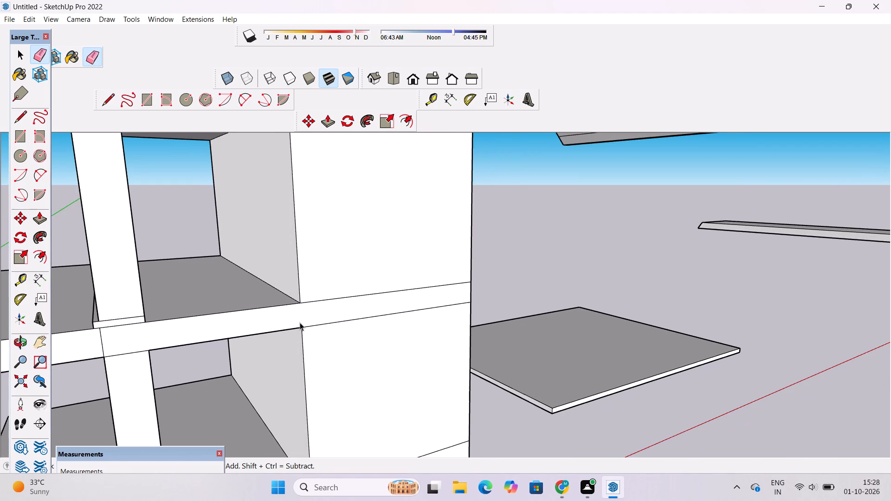
pyautogui.click(301, 324)
pyautogui.press('p')
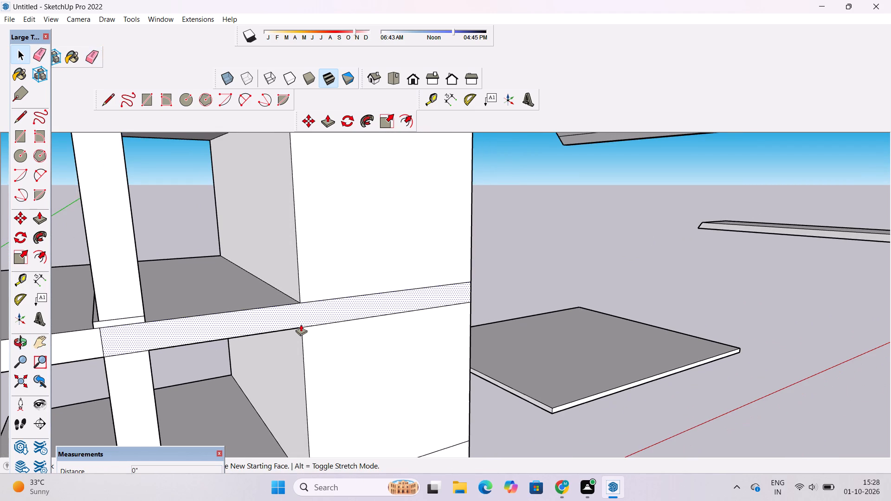
pyautogui.scroll(-4, 301, 324)
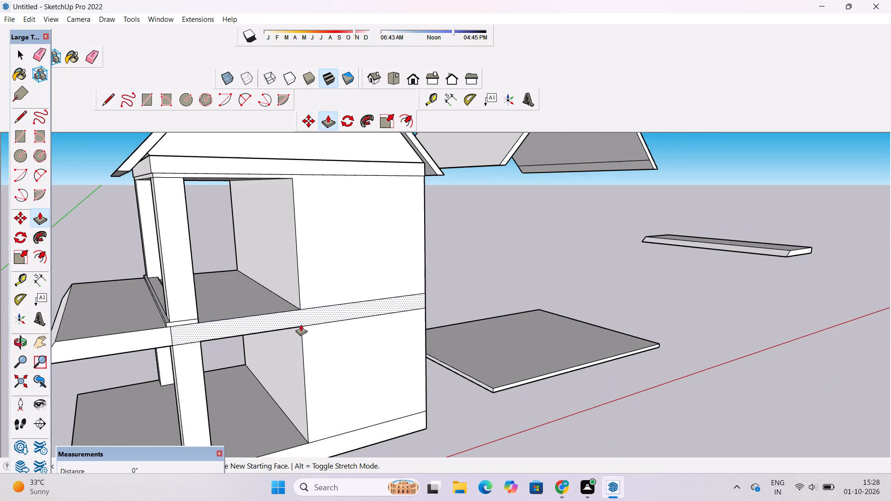
pyautogui.scroll(3, 301, 322)
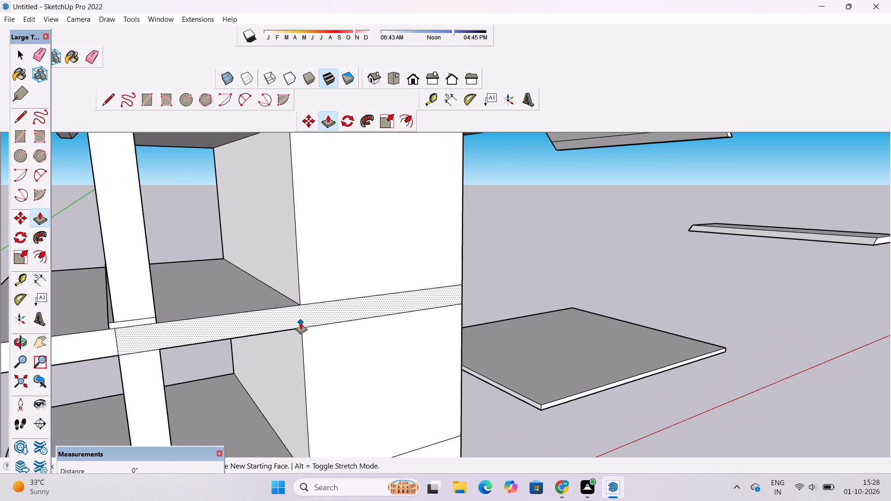
pyautogui.click(301, 322)
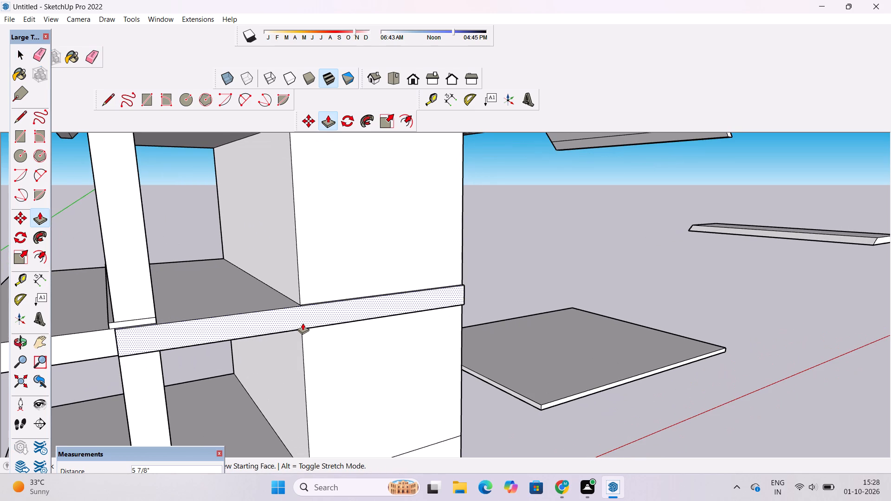
pyautogui.write('2"')
pyautogui.press('Return')
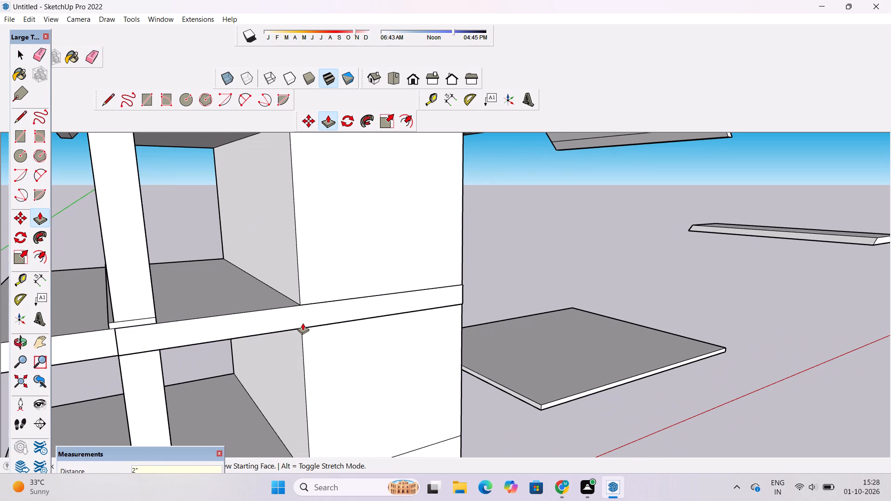
# Examine the projecting upper-floor slab band on the gable side, especially where it meets the porch slab at the corner post.
pyautogui.press('o')
pyautogui.scroll(-5, 296, 333)
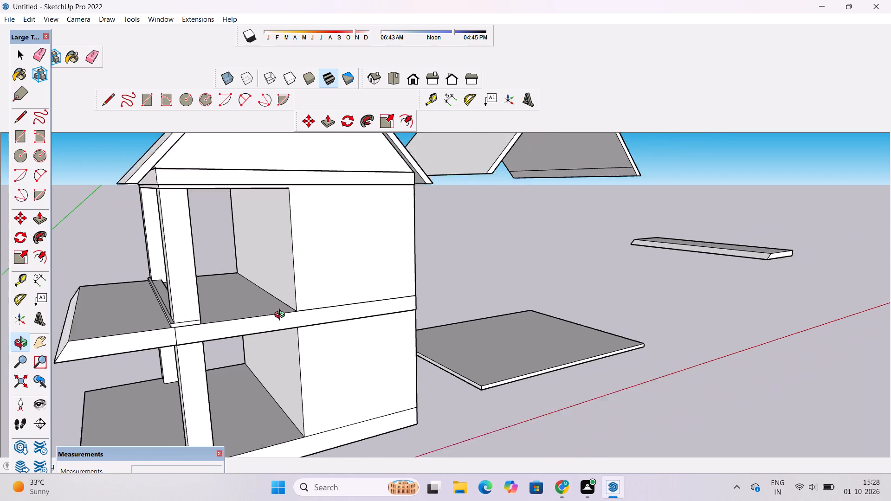
pyautogui.scroll(-1, 282, 316)
pyautogui.moveTo(282, 316); pyautogui.dragTo(311, 374)
pyautogui.scroll(13, 247, 370)
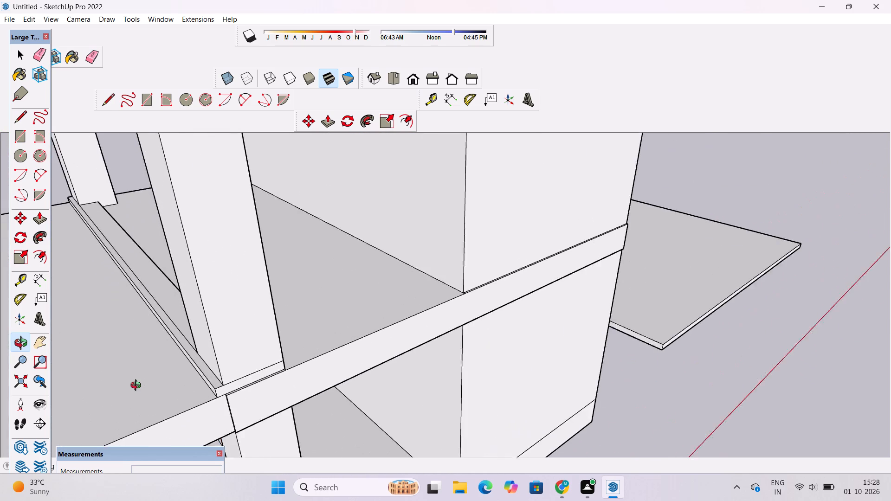
pyautogui.scroll(2, 138, 386)
pyautogui.moveTo(138, 386); pyautogui.dragTo(246, 312)
pyautogui.scroll(-6, 230, 298)
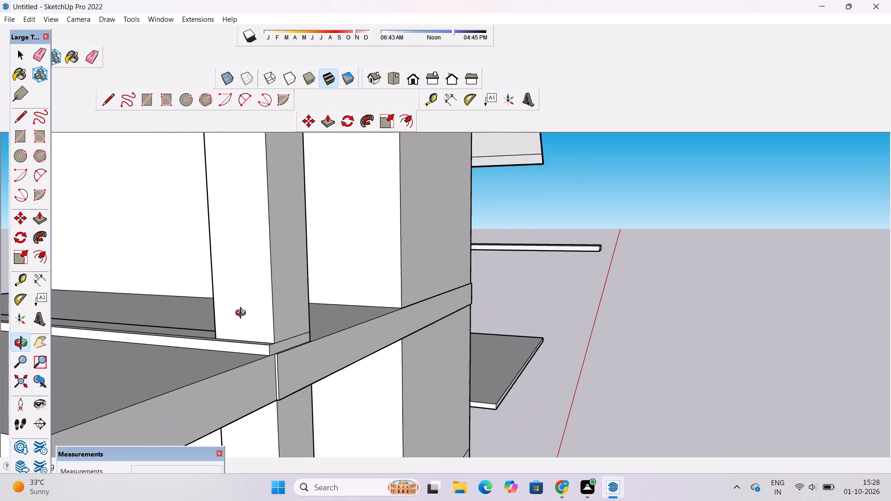
pyautogui.moveTo(415, 353); pyautogui.dragTo(365, 360)
pyautogui.moveTo(328, 379); pyautogui.dragTo(328, 346)
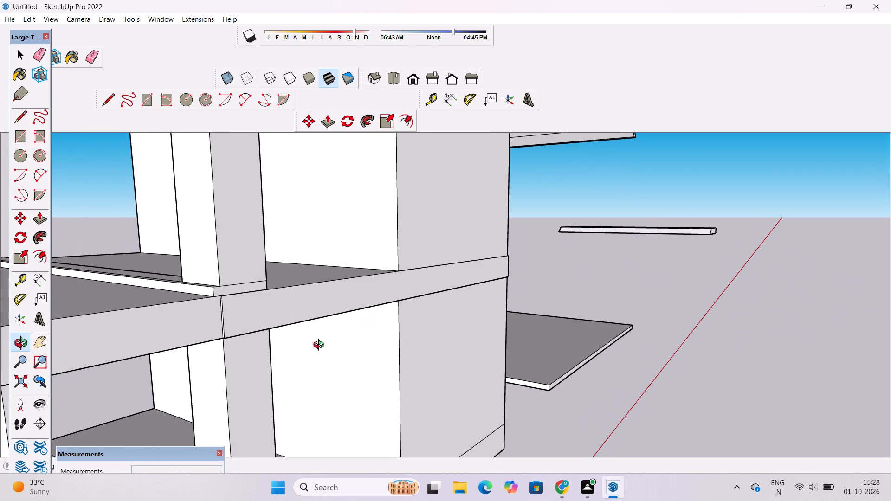
pyautogui.keyDown('shift'); pyautogui.moveTo(320, 346); pyautogui.dragTo(326, 380); pyautogui.keyUp('shift')
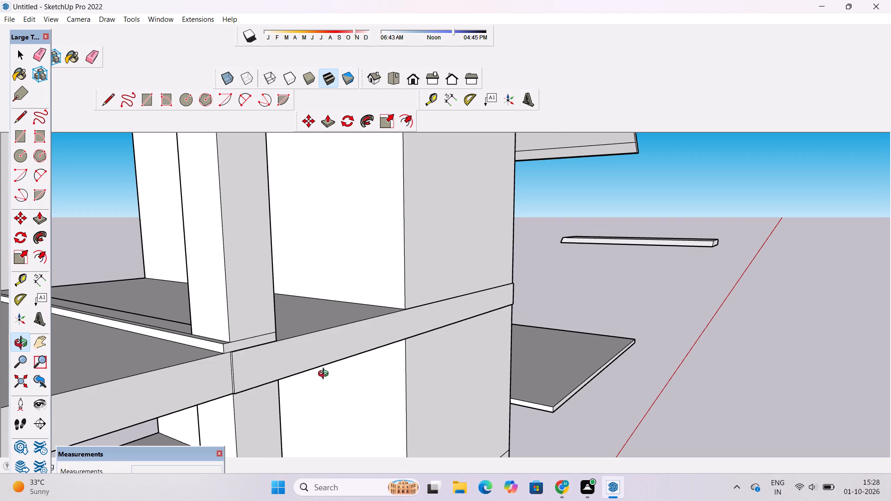
pyautogui.scroll(-4, 366, 336)
pyautogui.moveTo(367, 354); pyautogui.dragTo(336, 368)
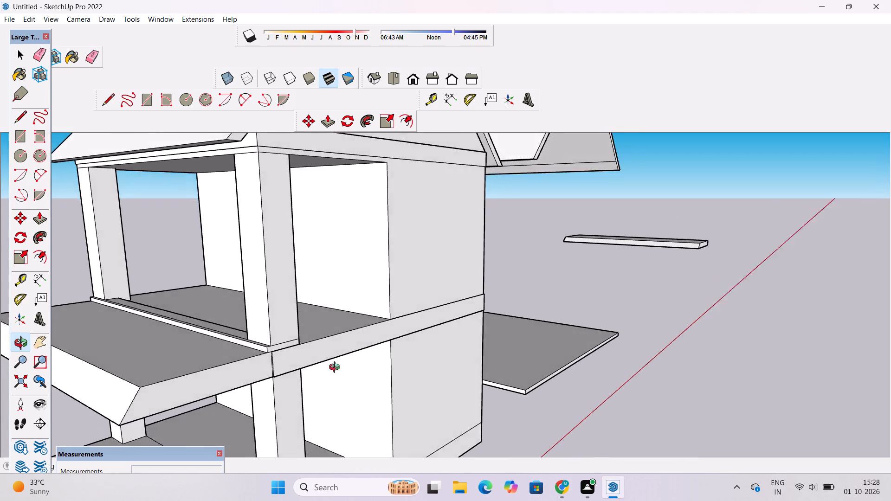
pyautogui.moveTo(336, 368); pyautogui.dragTo(320, 377)
pyautogui.keyDown('shift'); pyautogui.moveTo(318, 378); pyautogui.dragTo(431, 362); pyautogui.keyUp('shift')
pyautogui.scroll(-4, 431, 362)
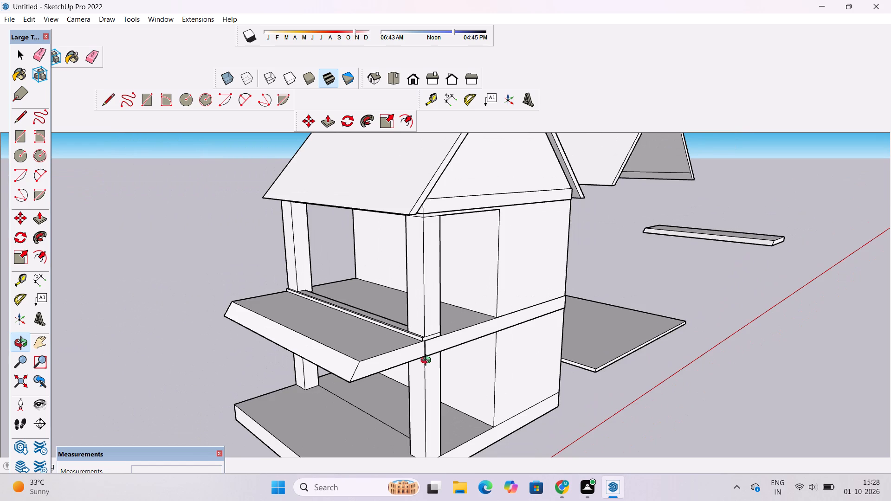
pyautogui.scroll(4, 428, 361)
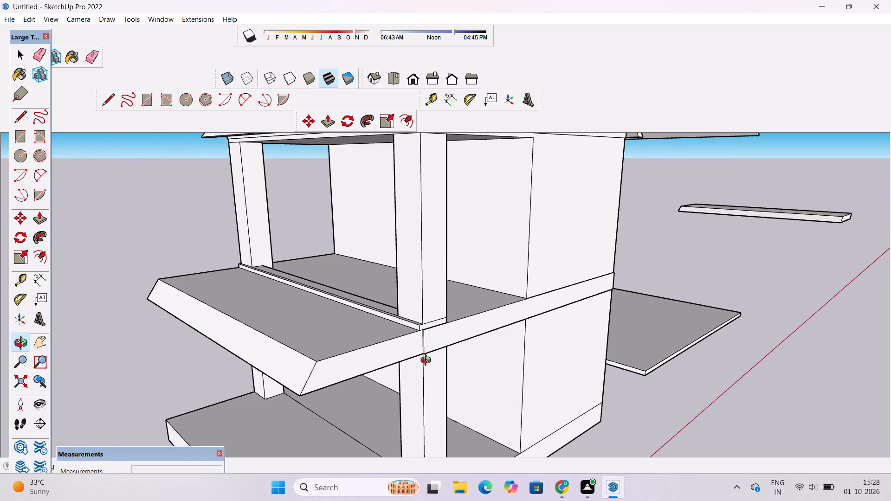
pyautogui.scroll(2, 428, 361)
pyautogui.keyDown('shift'); pyautogui.moveTo(447, 341); pyautogui.dragTo(438, 347); pyautogui.keyUp('shift')
pyautogui.moveTo(438, 347); pyautogui.dragTo(402, 360)
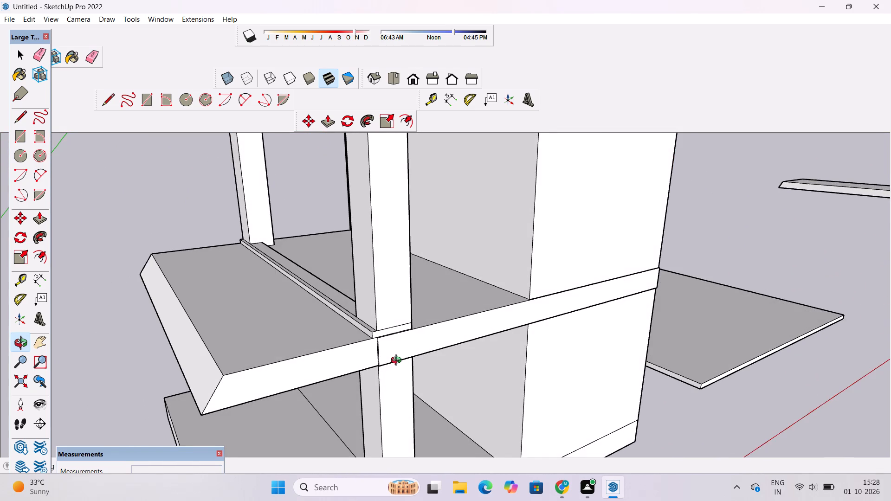
pyautogui.scroll(-4, 398, 361)
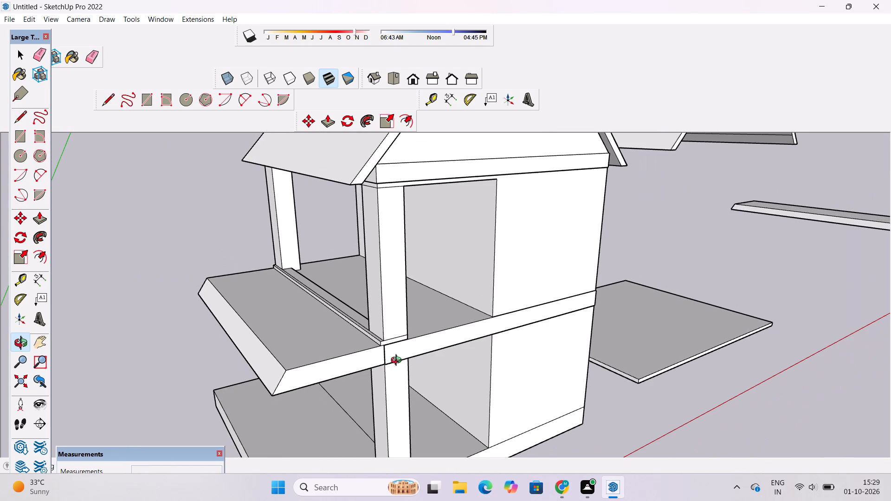
pyautogui.scroll(3, 398, 359)
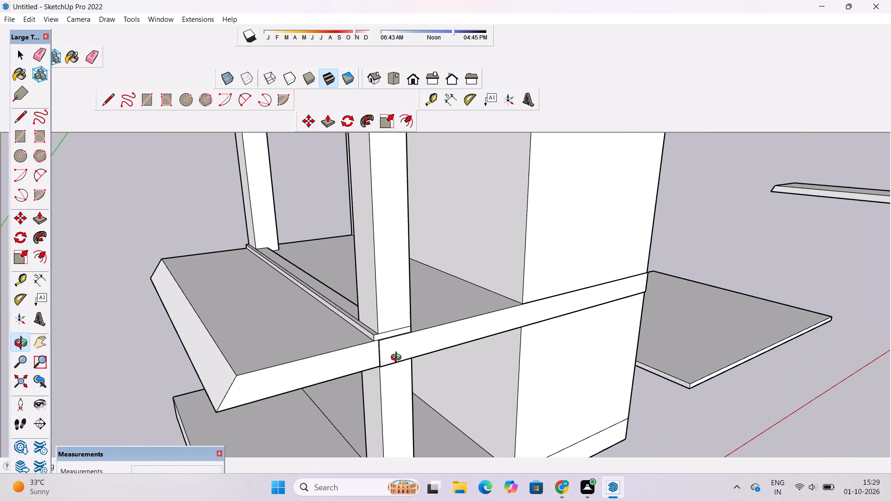
pyautogui.scroll(1, 398, 359)
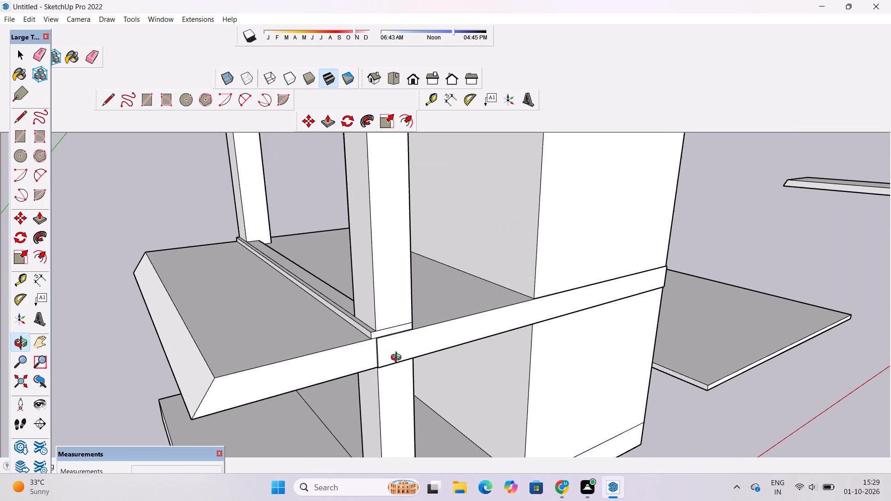
pyautogui.scroll(-5, 398, 359)
pyautogui.scroll(3, 398, 359)
pyautogui.keyDown('shift'); pyautogui.moveTo(389, 368); pyautogui.dragTo(394, 322); pyautogui.keyUp('shift')
pyautogui.scroll(3, 408, 379)
pyautogui.keyDown('shift'); pyautogui.moveTo(412, 373); pyautogui.dragTo(340, 347); pyautogui.keyUp('shift')
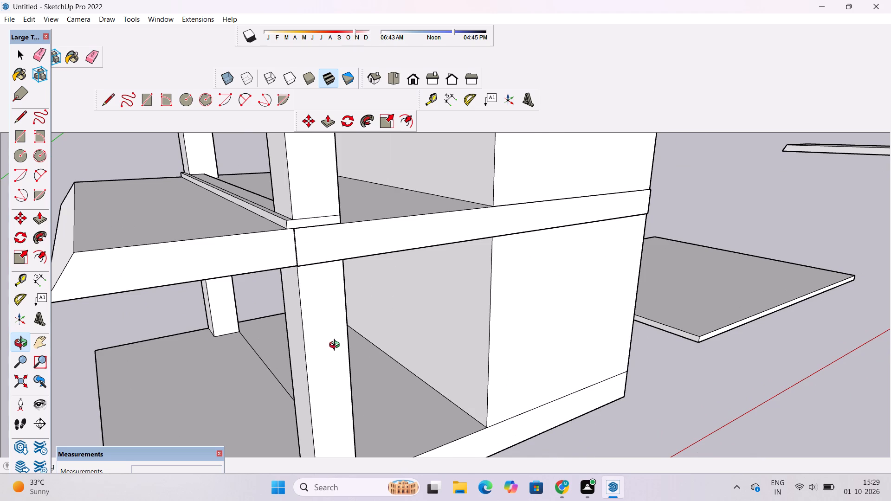
pyautogui.keyDown('shift'); pyautogui.moveTo(336, 361); pyautogui.dragTo(352, 389); pyautogui.keyUp('shift')
pyautogui.scroll(-6, 354, 375)
pyautogui.moveTo(399, 368); pyautogui.dragTo(397, 345)
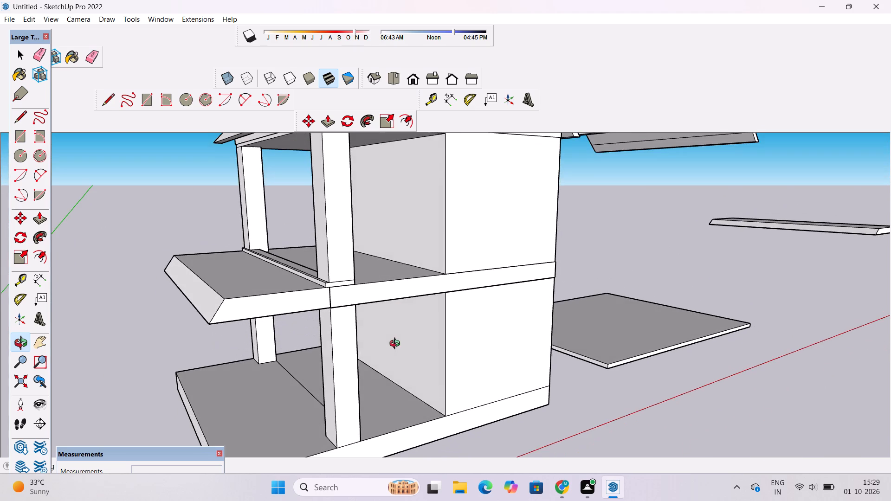
pyautogui.keyDown('shift'); pyautogui.moveTo(384, 353); pyautogui.dragTo(407, 349); pyautogui.keyUp('shift')
pyautogui.scroll(2, 408, 350)
pyautogui.keyDown('shift'); pyautogui.moveTo(443, 345); pyautogui.dragTo(389, 373); pyautogui.keyUp('shift')
pyautogui.scroll(-5, 366, 375)
pyautogui.moveTo(400, 354); pyautogui.dragTo(400, 405)
pyautogui.moveTo(375, 383); pyautogui.dragTo(334, 374)
pyautogui.scroll(2, 349, 366)
pyautogui.keyDown('shift'); pyautogui.moveTo(349, 364); pyautogui.dragTo(349, 362); pyautogui.keyUp('shift')
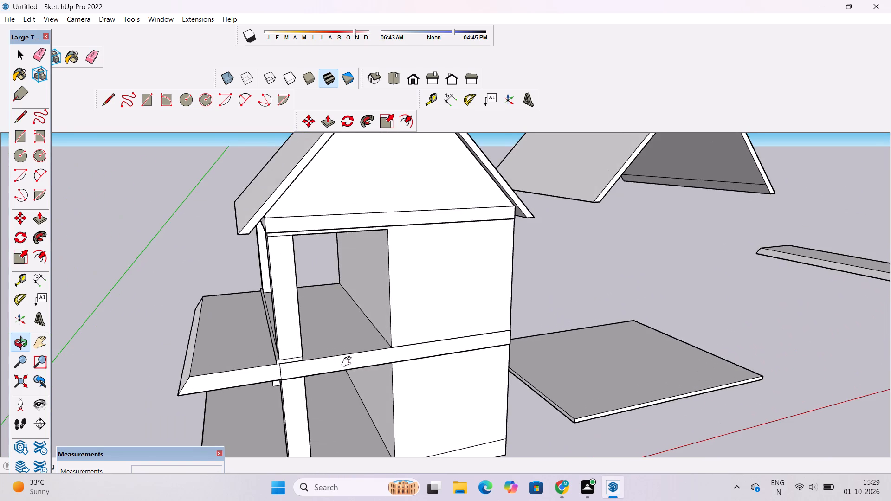
pyautogui.keyDown('shift'); pyautogui.moveTo(349, 362); pyautogui.dragTo(360, 334); pyautogui.keyUp('shift')
pyautogui.moveTo(427, 311); pyautogui.dragTo(383, 347)
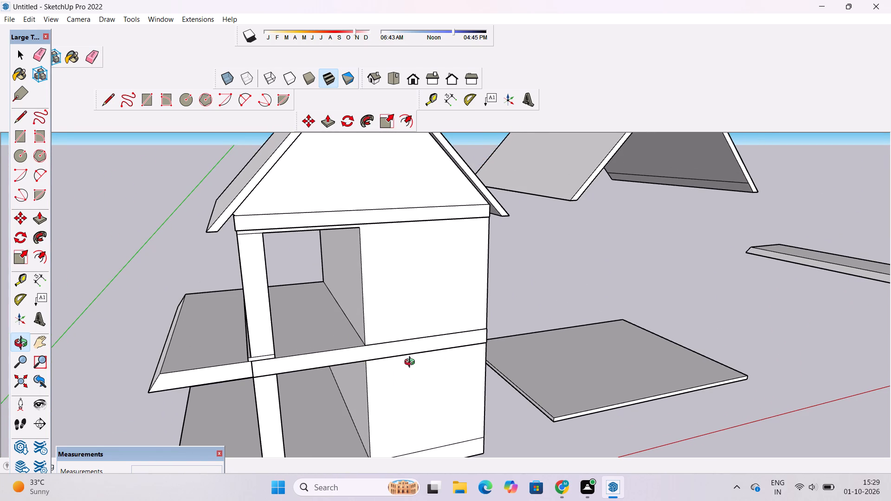
# Review the whole house from the gable side alongside the detached roof, slab and plank pieces.
pyautogui.scroll(-3, 475, 394)
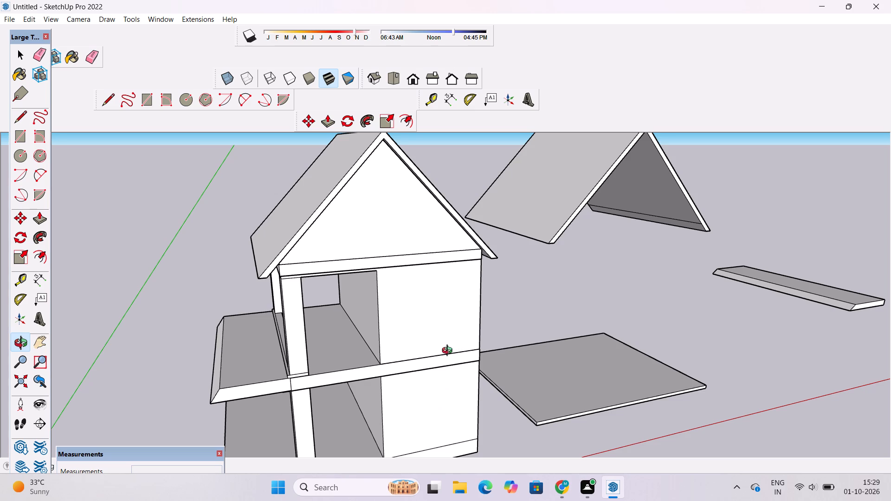
pyautogui.keyDown('shift'); pyautogui.moveTo(469, 341); pyautogui.dragTo(429, 360); pyautogui.keyUp('shift')
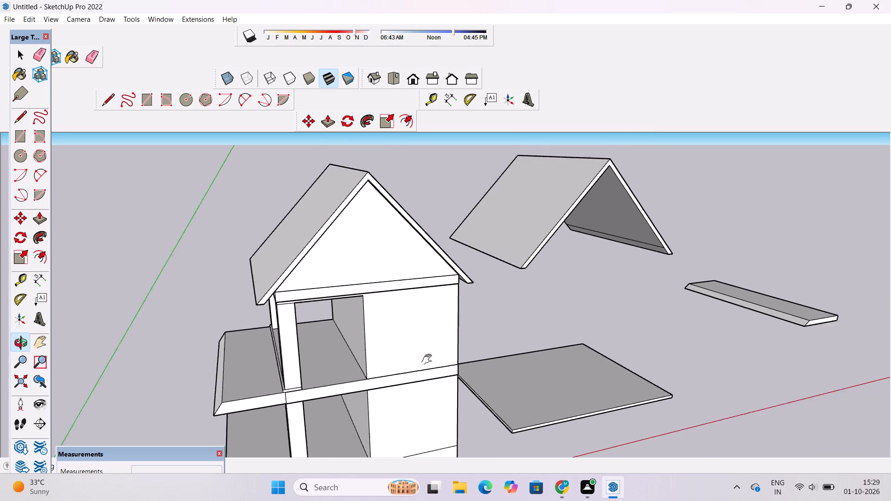
pyautogui.keyDown('shift'); pyautogui.moveTo(429, 360); pyautogui.dragTo(427, 361); pyautogui.keyUp('shift')
pyautogui.scroll(2, 426, 362)
pyautogui.moveTo(420, 366); pyautogui.dragTo(448, 372)
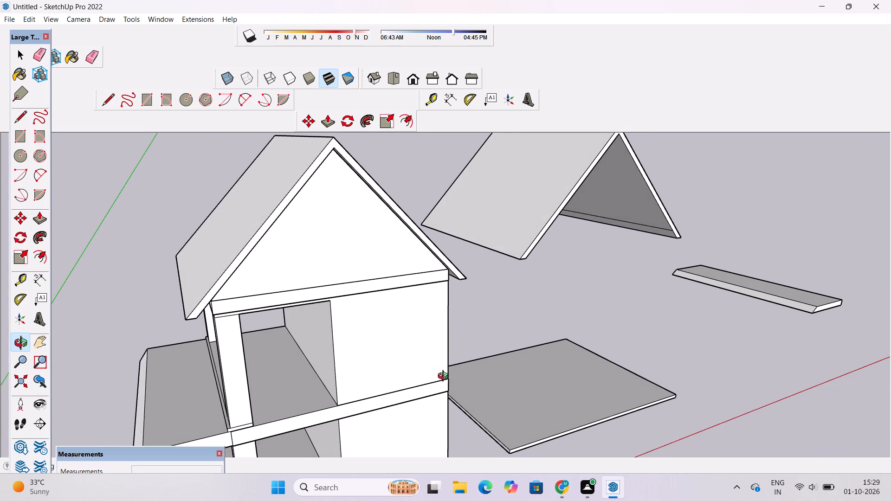
pyautogui.keyDown('shift'); pyautogui.moveTo(445, 378); pyautogui.dragTo(447, 385); pyautogui.keyUp('shift')
pyautogui.scroll(-1, 447, 385)
pyautogui.keyDown('shift'); pyautogui.moveTo(450, 385); pyautogui.dragTo(441, 397); pyautogui.keyUp('shift')
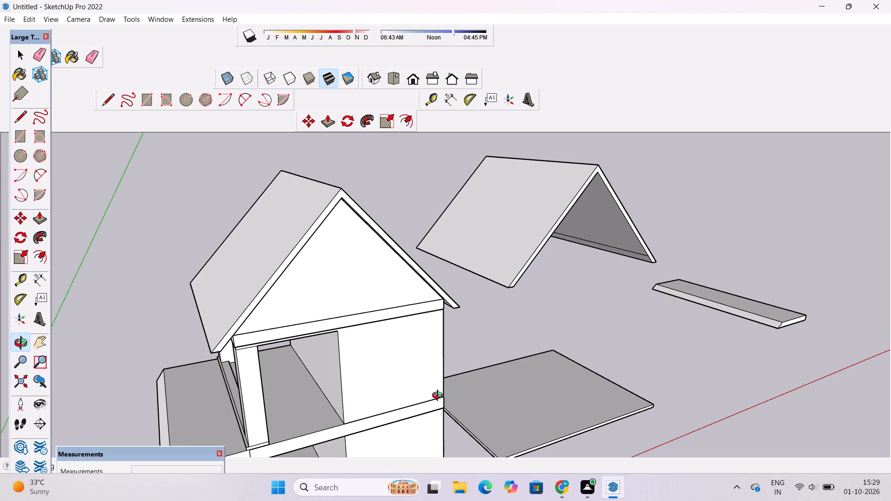
pyautogui.scroll(-5, 442, 392)
pyautogui.moveTo(472, 357); pyautogui.dragTo(417, 334)
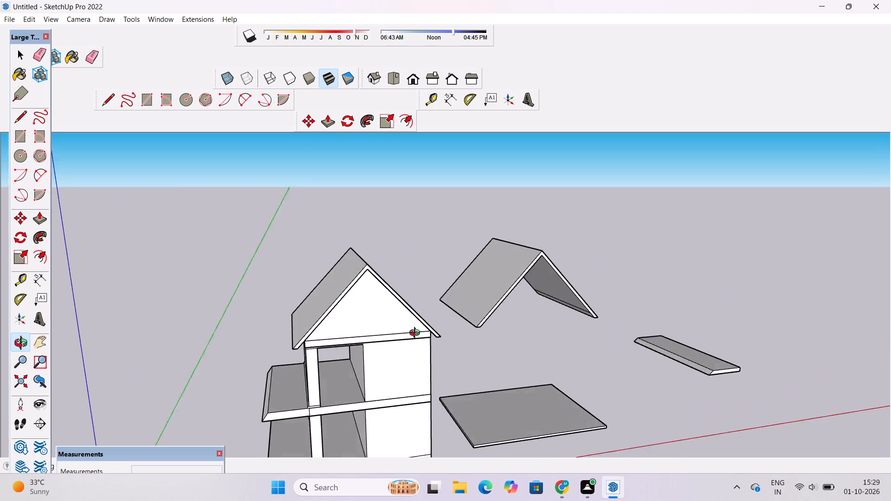
pyautogui.moveTo(417, 334); pyautogui.dragTo(415, 334)
pyautogui.scroll(3, 399, 341)
pyautogui.keyDown('shift'); pyautogui.moveTo(422, 326); pyautogui.dragTo(346, 360); pyautogui.keyUp('shift')
pyautogui.scroll(-5, 351, 367)
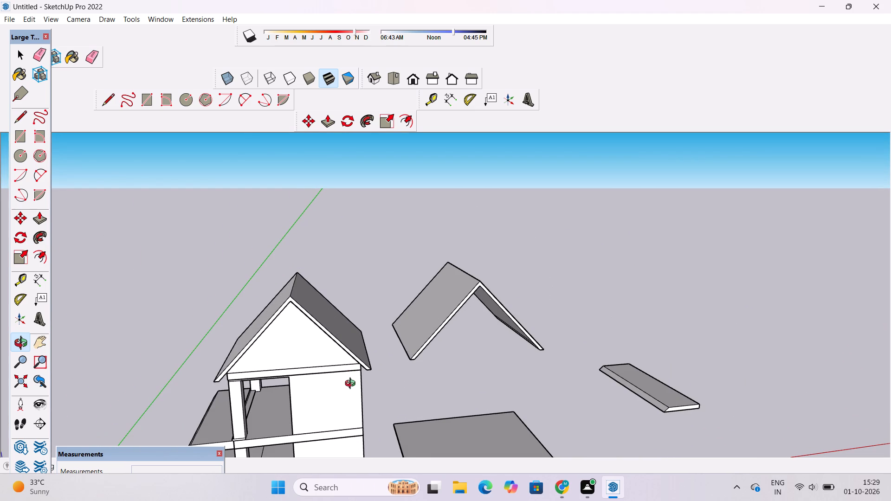
pyautogui.keyDown('shift'); pyautogui.moveTo(350, 385); pyautogui.dragTo(365, 375); pyautogui.keyUp('shift')
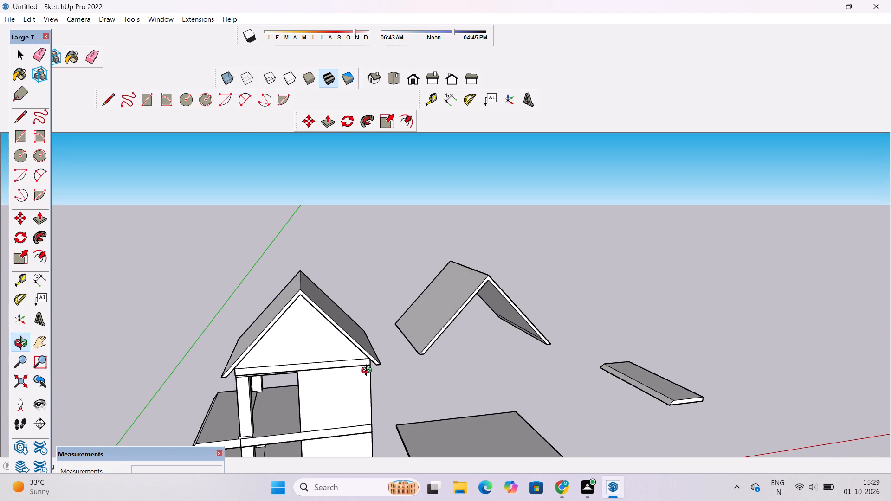
pyautogui.scroll(2, 331, 357)
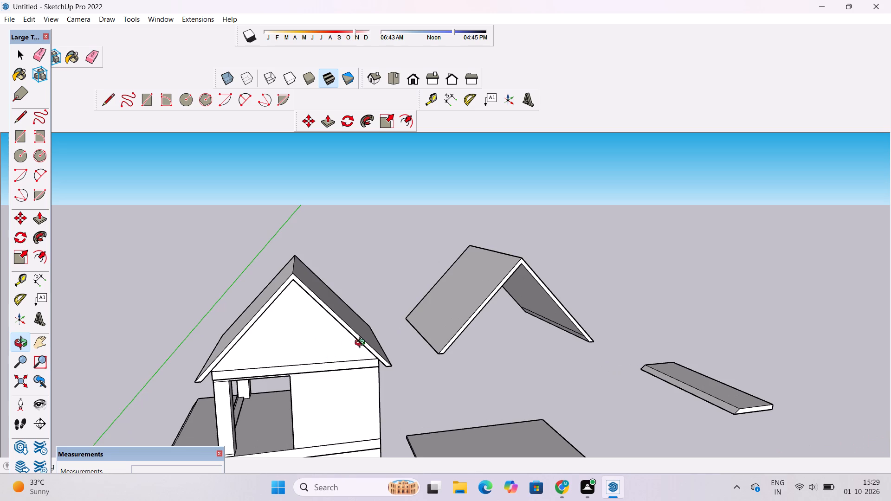
pyautogui.scroll(-3, 362, 343)
pyautogui.scroll(1, 344, 353)
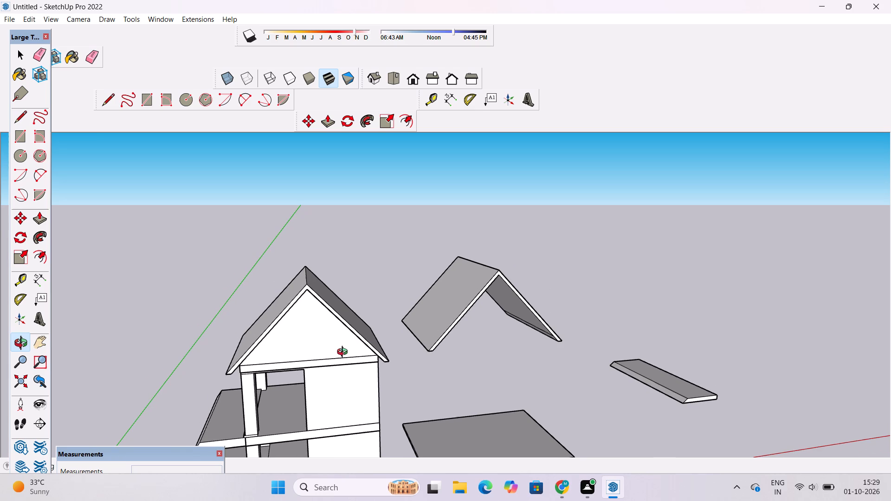
pyautogui.keyDown('shift'); pyautogui.moveTo(351, 347); pyautogui.dragTo(385, 324); pyautogui.keyUp('shift')
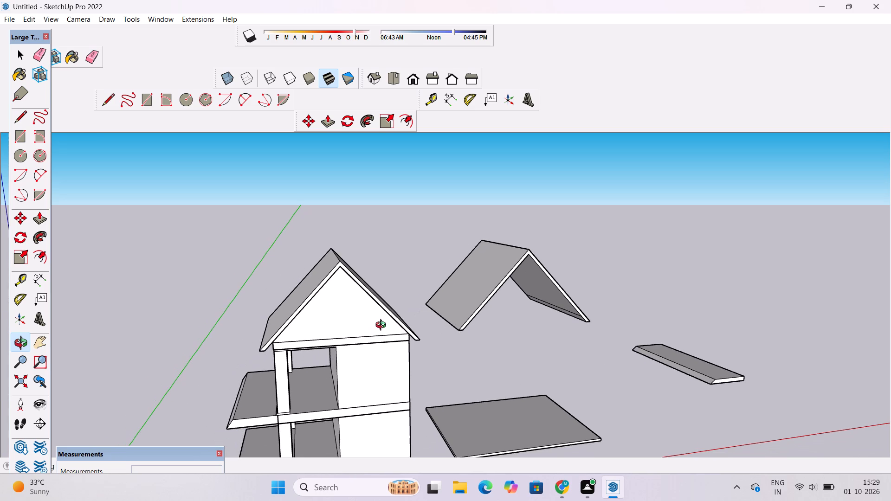
pyautogui.keyDown('shift'); pyautogui.click(374, 331); pyautogui.keyUp('shift')
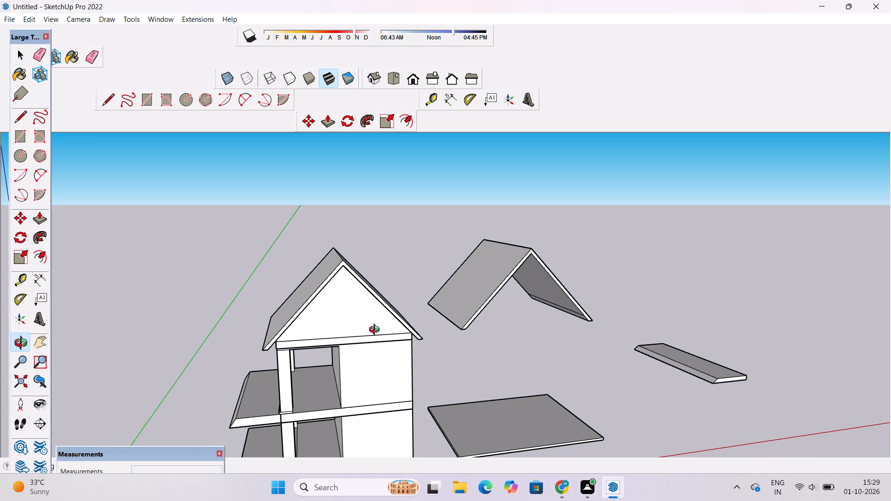
pyautogui.scroll(-1, 378, 329)
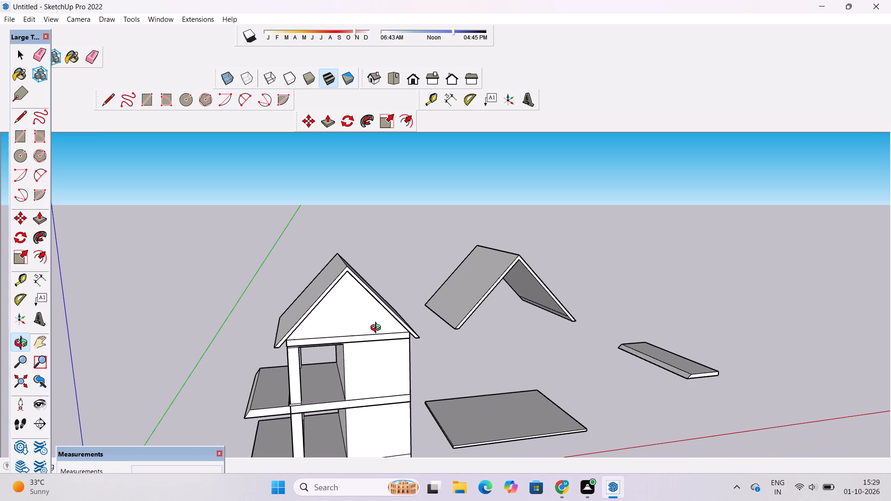
pyautogui.scroll(-2, 378, 329)
pyautogui.keyDown('shift'); pyautogui.moveTo(375, 334); pyautogui.dragTo(381, 331); pyautogui.keyUp('shift')
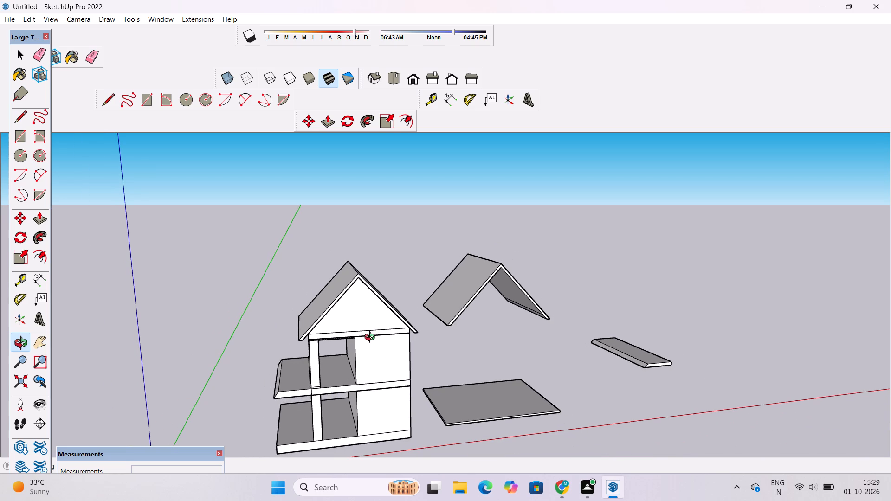
# Examine the gable side of the house, from the band below the upper roof down to the upper-floor slab.
pyautogui.scroll(3, 371, 338)
pyautogui.keyDown('shift'); pyautogui.moveTo(369, 339); pyautogui.dragTo(509, 347); pyautogui.keyUp('shift')
pyautogui.scroll(3, 448, 347)
pyautogui.keyDown('shift'); pyautogui.moveTo(466, 322); pyautogui.dragTo(442, 348); pyautogui.keyUp('shift')
pyautogui.scroll(3, 439, 364)
pyautogui.moveTo(439, 364); pyautogui.dragTo(439, 351)
pyautogui.keyDown('shift'); pyautogui.moveTo(439, 349); pyautogui.dragTo(427, 355); pyautogui.keyUp('shift')
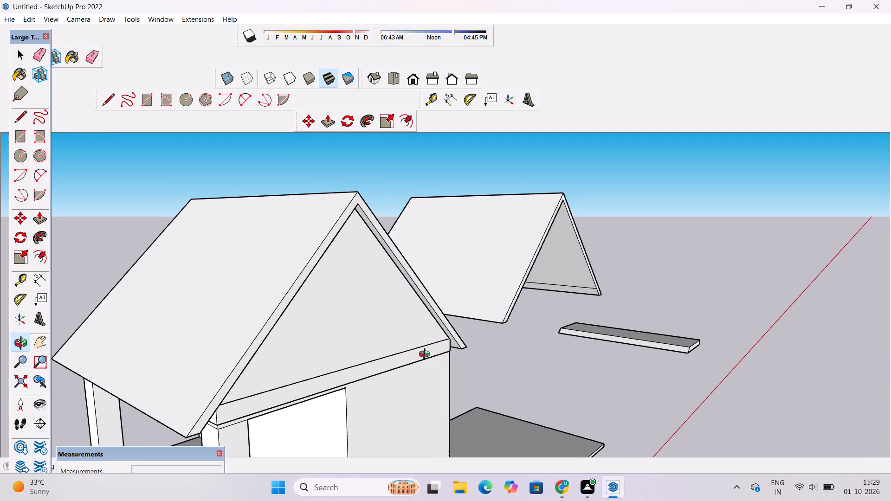
pyautogui.scroll(3, 426, 355)
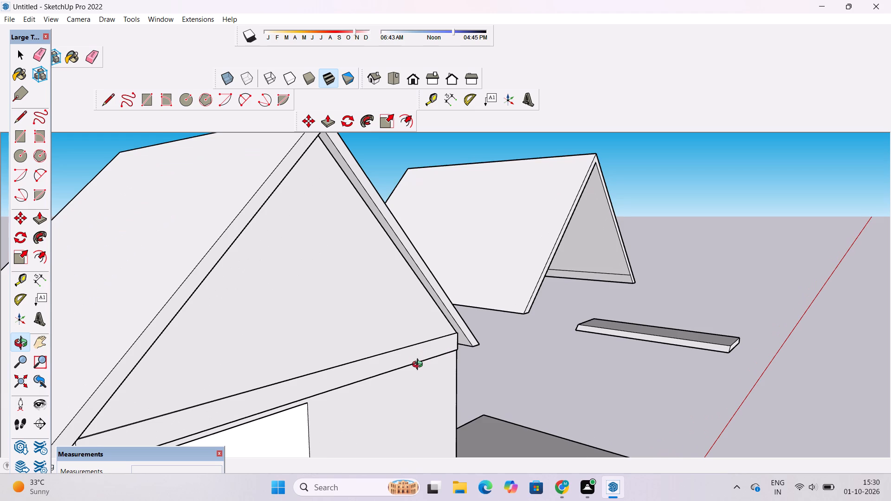
pyautogui.keyDown('shift'); pyautogui.moveTo(428, 360); pyautogui.dragTo(425, 375); pyautogui.keyUp('shift')
pyautogui.keyDown('shift'); pyautogui.moveTo(425, 375); pyautogui.dragTo(441, 323); pyautogui.keyUp('shift')
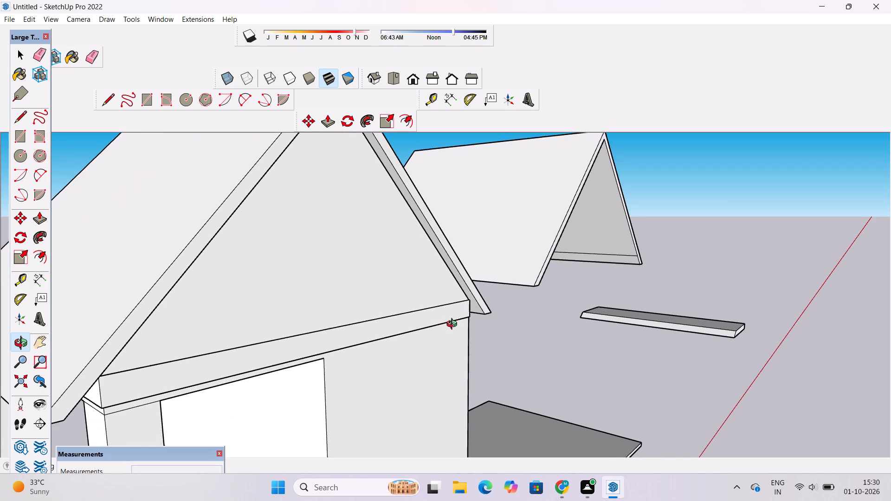
pyautogui.moveTo(451, 331); pyautogui.dragTo(414, 344)
pyautogui.keyDown('shift'); pyautogui.moveTo(351, 365); pyautogui.dragTo(400, 319); pyautogui.keyUp('shift')
pyautogui.scroll(-4, 394, 324)
pyautogui.keyDown('shift'); pyautogui.moveTo(377, 355); pyautogui.dragTo(354, 263); pyautogui.keyUp('shift')
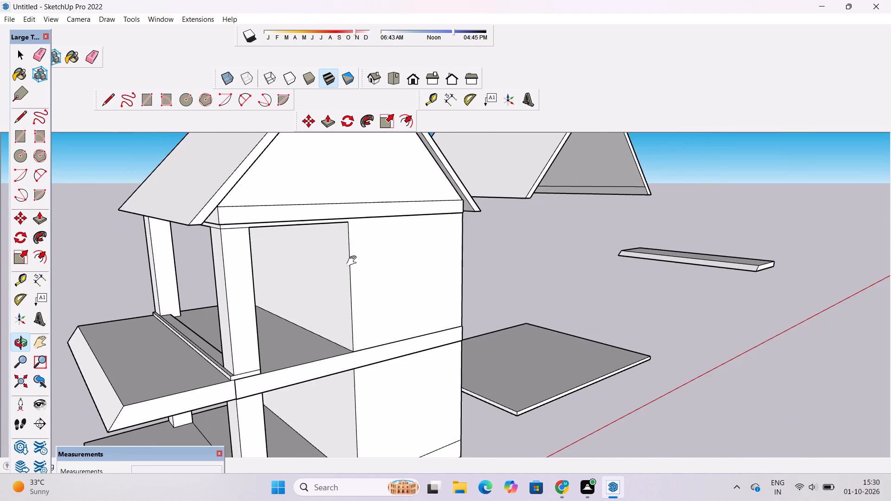
# Erase the short edge on top of the projecting upper-floor slab band, at the inner corner of the gable-side post.
pyautogui.scroll(9, 249, 394)
pyautogui.moveTo(161, 406); pyautogui.dragTo(274, 385)
pyautogui.scroll(5, 276, 384)
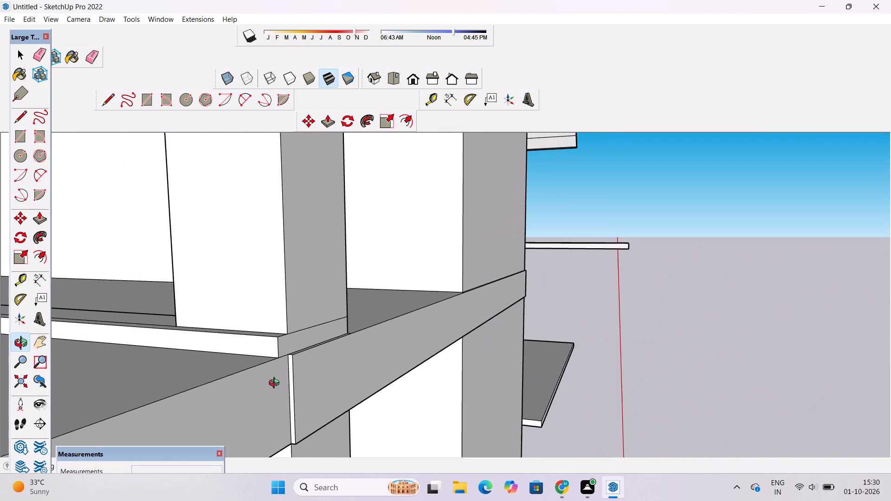
pyautogui.scroll(5, 284, 369)
pyautogui.moveTo(361, 369); pyautogui.dragTo(290, 429)
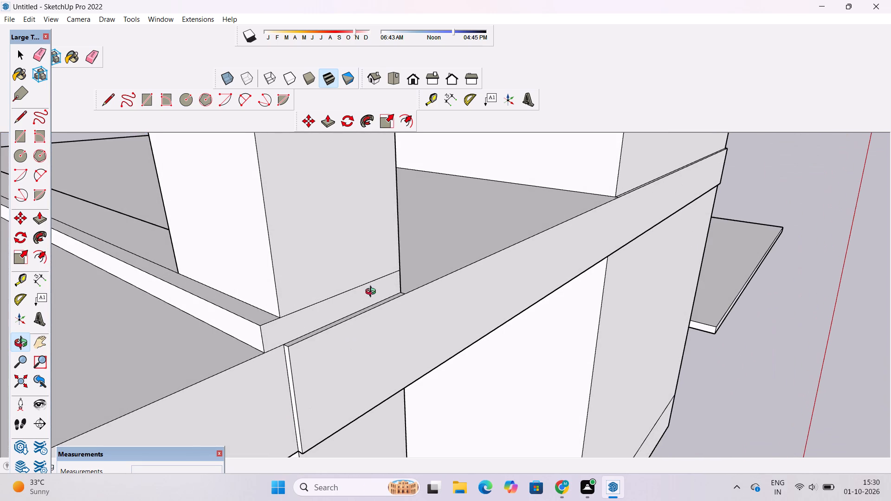
pyautogui.scroll(19, 391, 295)
pyautogui.press('e')
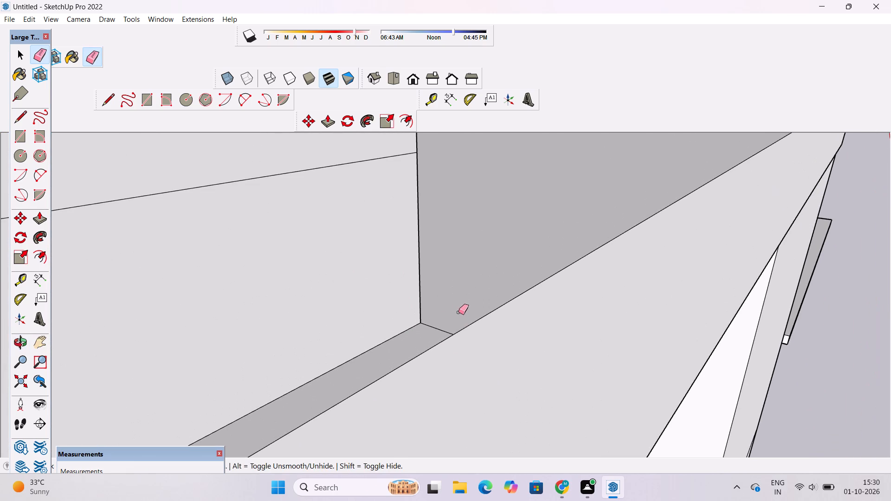
pyautogui.moveTo(455, 306); pyautogui.dragTo(429, 330)
# Erase the short edge on the underside of the projecting slab band, beside the lower gable-side corner post.
pyautogui.scroll(-10, 429, 331)
pyautogui.press('o')
pyautogui.moveTo(499, 376); pyautogui.dragTo(384, 213)
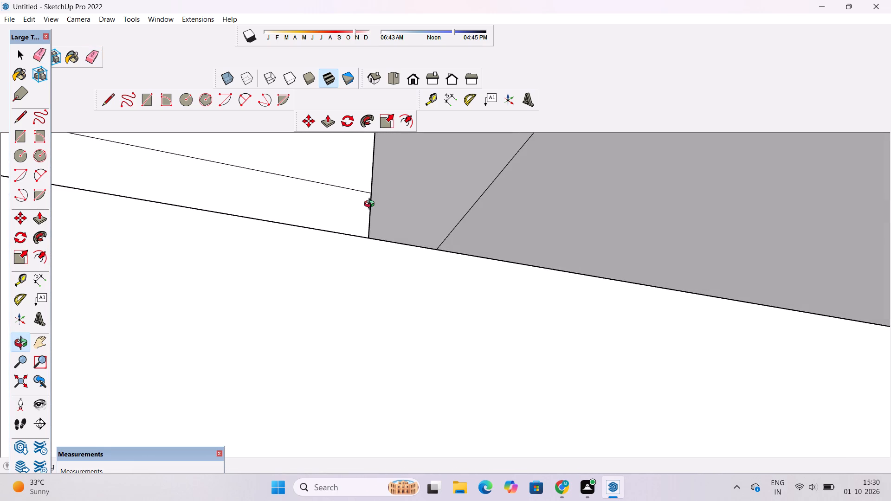
pyautogui.scroll(-7, 370, 205)
pyautogui.moveTo(372, 321); pyautogui.dragTo(372, 225)
pyautogui.scroll(10, 372, 307)
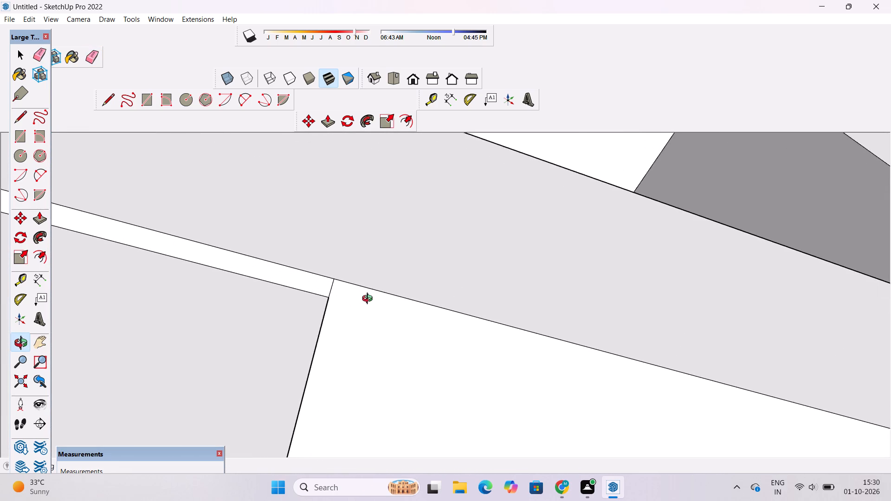
pyautogui.scroll(4, 369, 300)
pyautogui.press('e')
pyautogui.click(312, 282)
# Examine the joint between the projecting slab band, the porch slab and the corner post from above and below.
pyautogui.press('o')
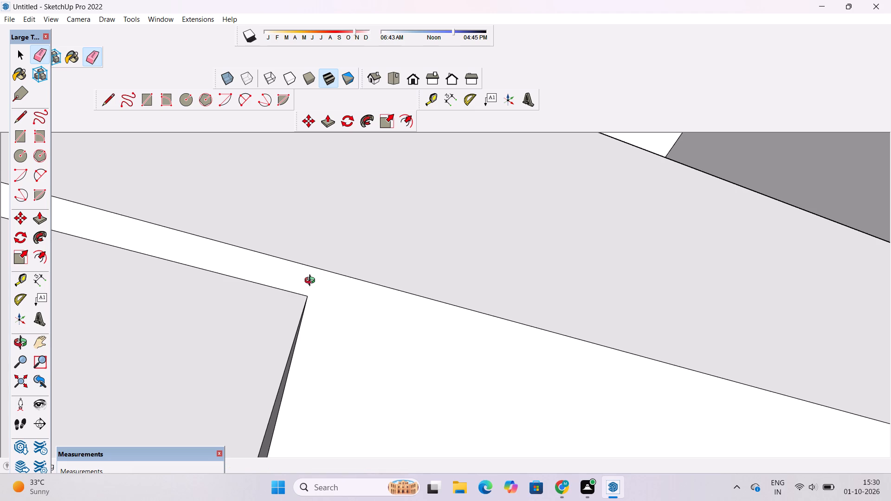
pyautogui.scroll(-2, 312, 282)
pyautogui.moveTo(328, 280); pyautogui.dragTo(343, 352)
pyautogui.scroll(-13, 343, 348)
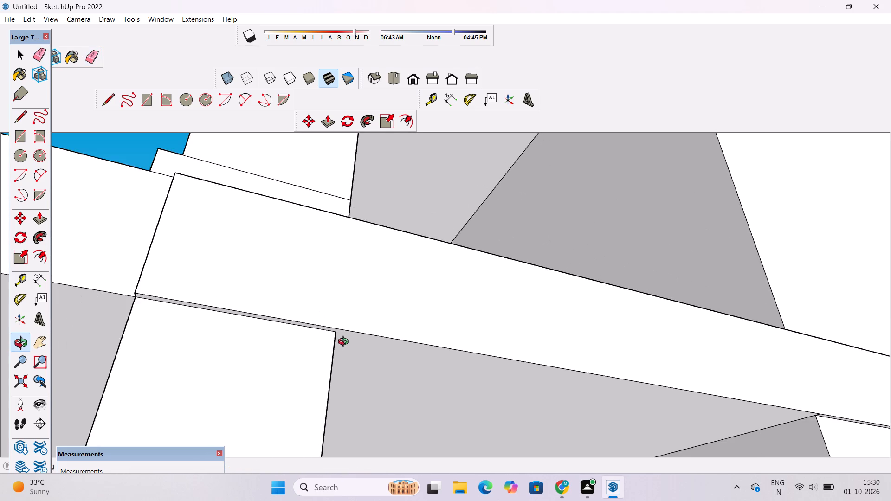
pyautogui.scroll(-5, 345, 343)
pyautogui.moveTo(374, 327); pyautogui.dragTo(381, 386)
pyautogui.keyDown('shift'); pyautogui.moveTo(353, 385); pyautogui.dragTo(375, 358); pyautogui.keyUp('shift')
pyautogui.scroll(-1, 375, 357)
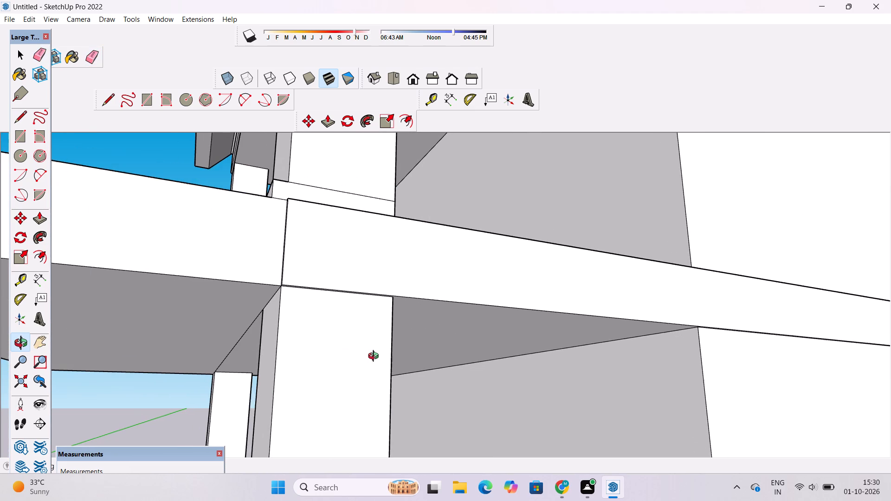
pyautogui.moveTo(386, 347); pyautogui.dragTo(381, 361)
pyautogui.scroll(-3, 381, 361)
pyautogui.keyDown('shift'); pyautogui.moveTo(369, 358); pyautogui.dragTo(389, 347); pyautogui.keyUp('shift')
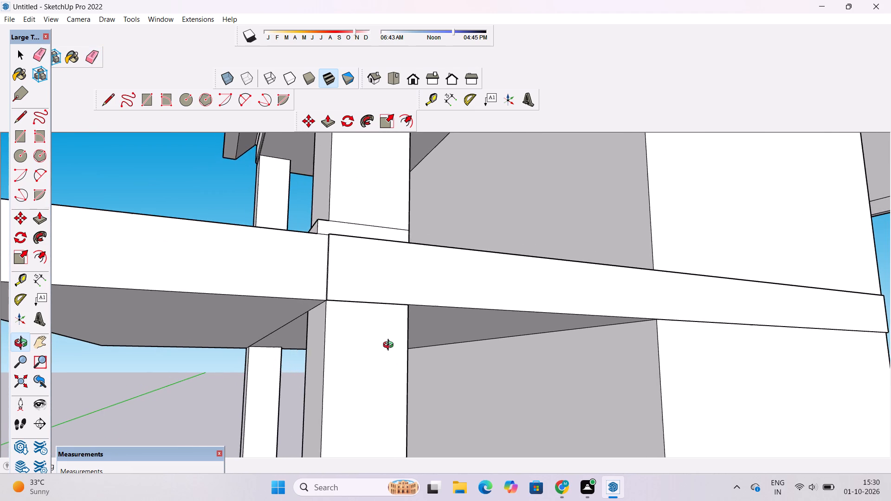
pyautogui.scroll(-6, 390, 346)
pyautogui.keyDown('shift'); pyautogui.moveTo(380, 348); pyautogui.dragTo(432, 346); pyautogui.keyUp('shift')
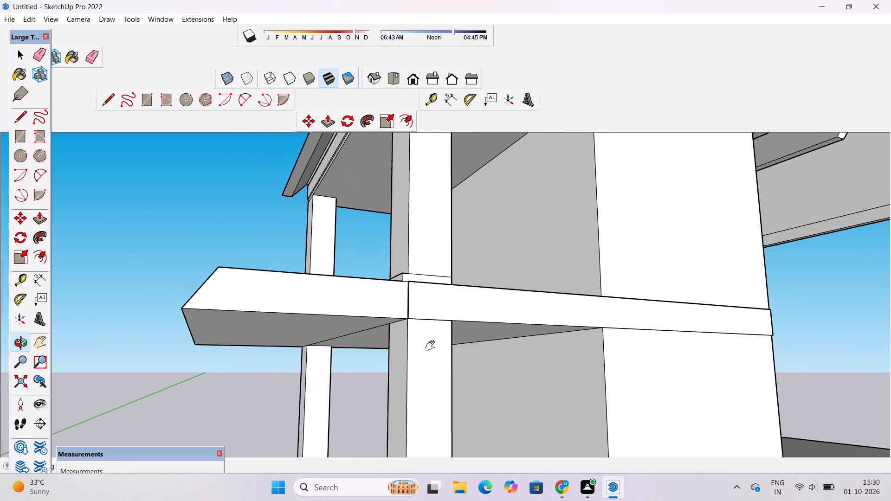
pyautogui.keyDown('shift'); pyautogui.moveTo(432, 346); pyautogui.dragTo(433, 346); pyautogui.keyUp('shift')
pyautogui.moveTo(419, 322); pyautogui.dragTo(423, 395)
pyautogui.scroll(4, 404, 334)
pyautogui.moveTo(375, 341); pyautogui.dragTo(446, 343)
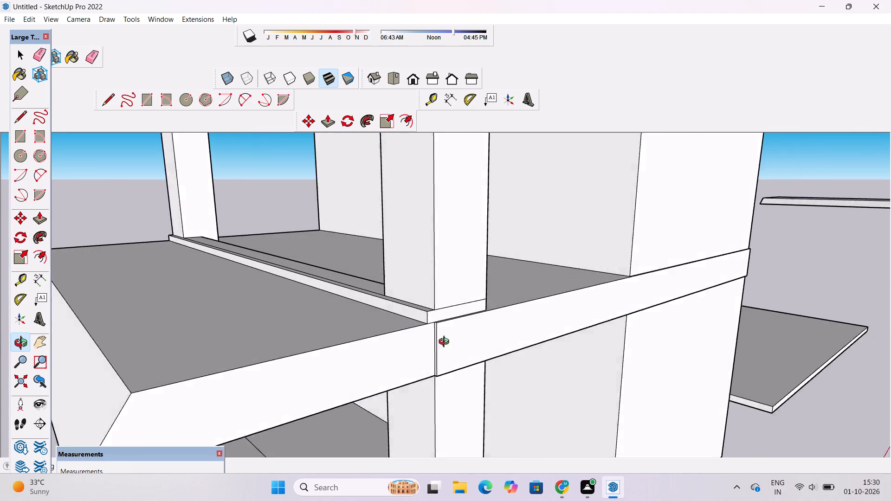
pyautogui.moveTo(446, 343); pyautogui.dragTo(481, 340)
pyautogui.scroll(3, 450, 354)
pyautogui.keyDown('shift'); pyautogui.moveTo(449, 355); pyautogui.dragTo(463, 349); pyautogui.keyUp('shift')
pyautogui.scroll(1, 463, 348)
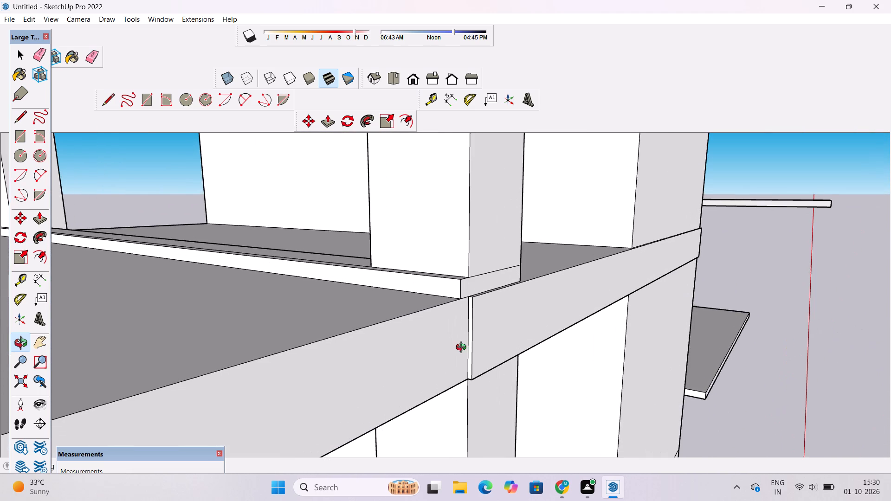
pyautogui.keyDown('shift'); pyautogui.moveTo(455, 353); pyautogui.dragTo(487, 339); pyautogui.keyUp('shift')
pyautogui.scroll(2, 497, 293)
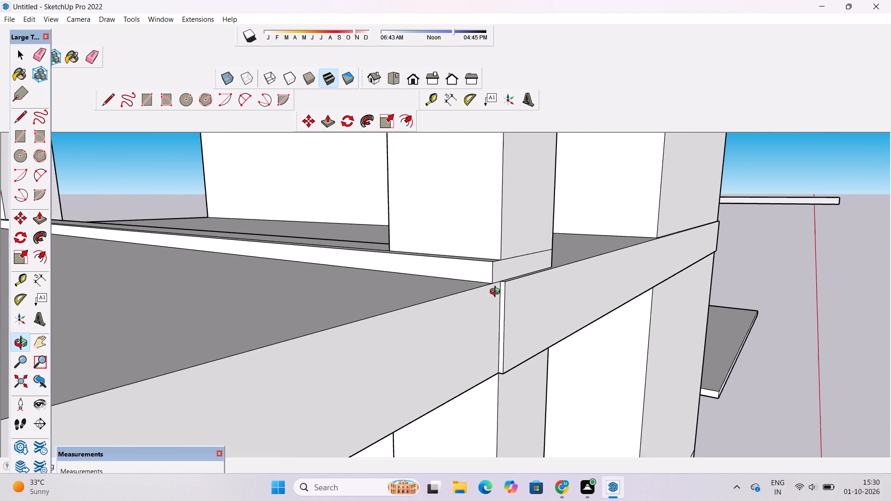
pyautogui.scroll(2, 497, 293)
pyautogui.moveTo(504, 289); pyautogui.dragTo(493, 323)
pyautogui.scroll(2, 514, 298)
pyautogui.keyDown('shift'); pyautogui.moveTo(558, 275); pyautogui.dragTo(485, 325); pyautogui.keyUp('shift')
pyautogui.moveTo(476, 361); pyautogui.dragTo(411, 250)
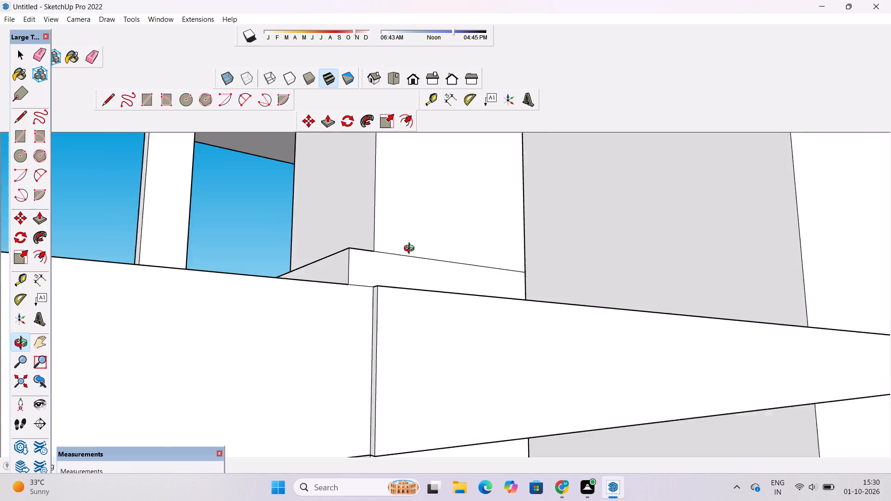
pyautogui.moveTo(411, 250); pyautogui.dragTo(411, 250)
pyautogui.scroll(-4, 393, 284)
pyautogui.moveTo(442, 367); pyautogui.dragTo(406, 220)
pyautogui.moveTo(417, 292); pyautogui.dragTo(417, 226)
pyautogui.scroll(-2, 384, 245)
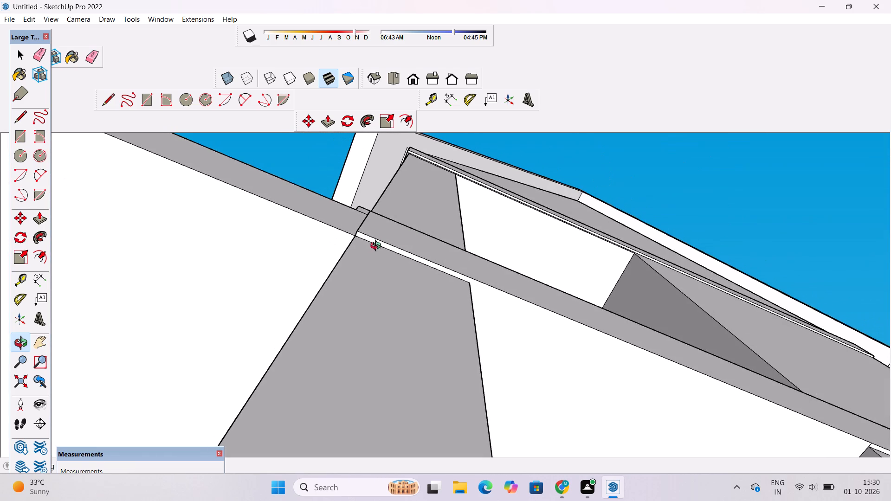
pyautogui.moveTo(363, 250); pyautogui.dragTo(386, 329)
pyautogui.scroll(-2, 387, 328)
pyautogui.moveTo(382, 341); pyautogui.dragTo(386, 334)
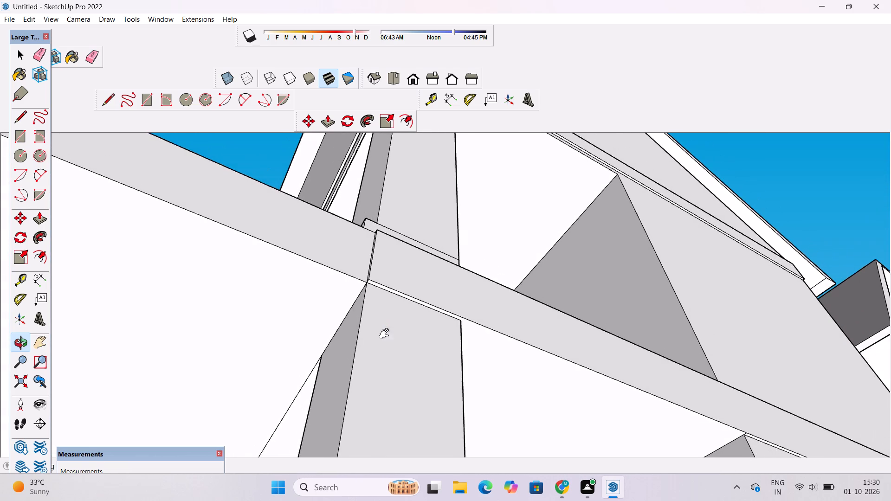
pyautogui.moveTo(386, 334); pyautogui.dragTo(421, 278)
pyautogui.moveTo(445, 224); pyautogui.dragTo(455, 397)
pyautogui.scroll(-6, 429, 263)
pyautogui.moveTo(327, 284); pyautogui.dragTo(467, 403)
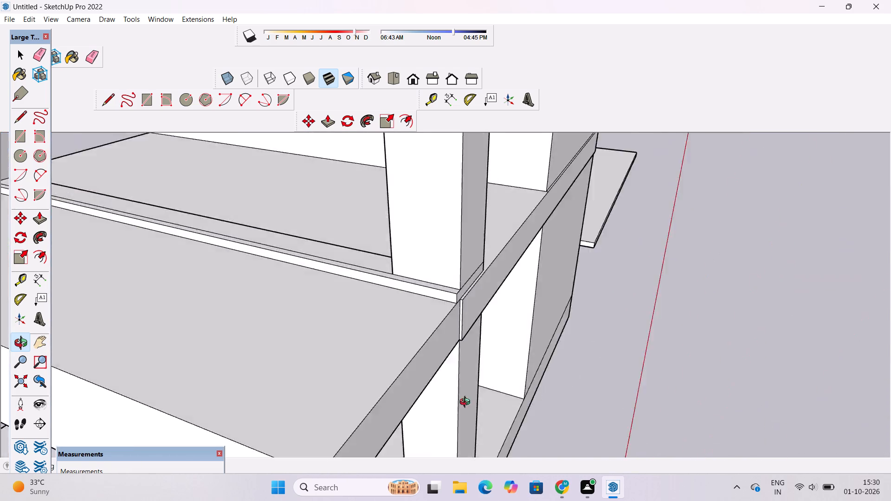
# Review the upper-floor slab band and porch slab around the house, ending with the whole gable side.
pyautogui.moveTo(467, 403); pyautogui.dragTo(773, 303)
pyautogui.scroll(-15, 736, 270)
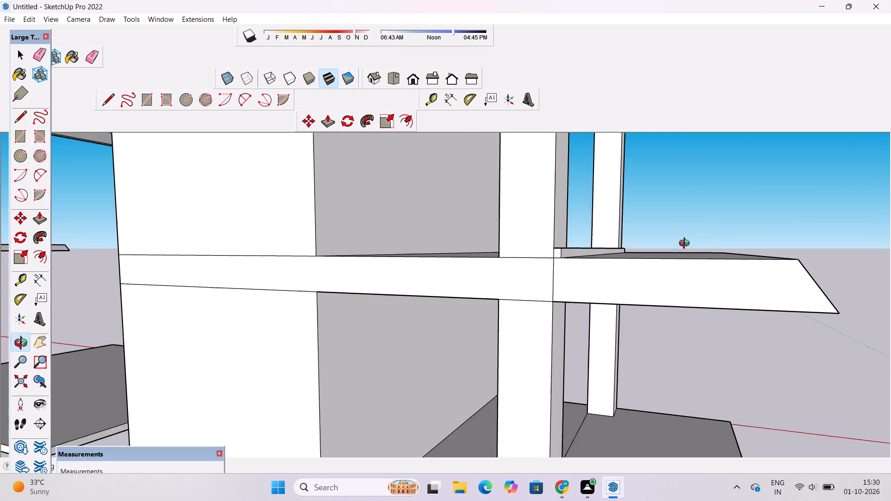
pyautogui.moveTo(568, 387); pyautogui.dragTo(431, 223)
pyautogui.moveTo(447, 224); pyautogui.dragTo(337, 400)
pyautogui.scroll(-5, 289, 350)
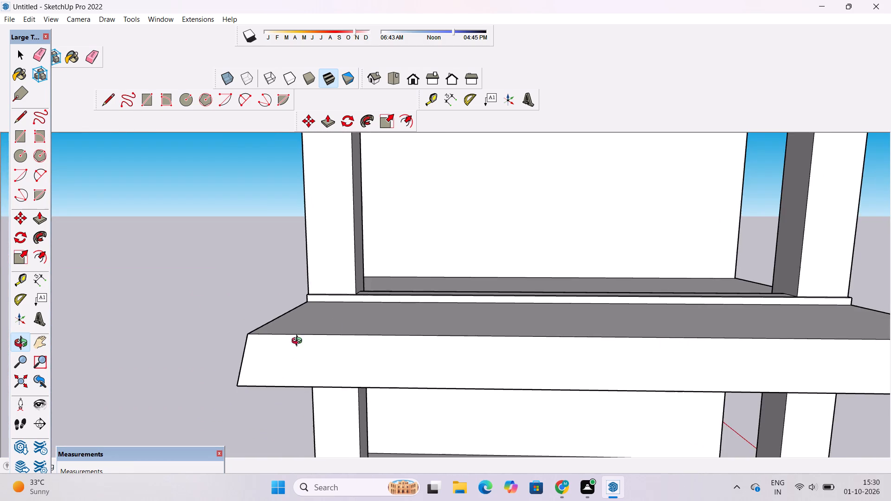
pyautogui.moveTo(646, 325); pyautogui.dragTo(358, 293)
pyautogui.scroll(-5, 299, 278)
pyautogui.keyDown('shift'); pyautogui.moveTo(342, 332); pyautogui.dragTo(371, 294); pyautogui.keyUp('shift')
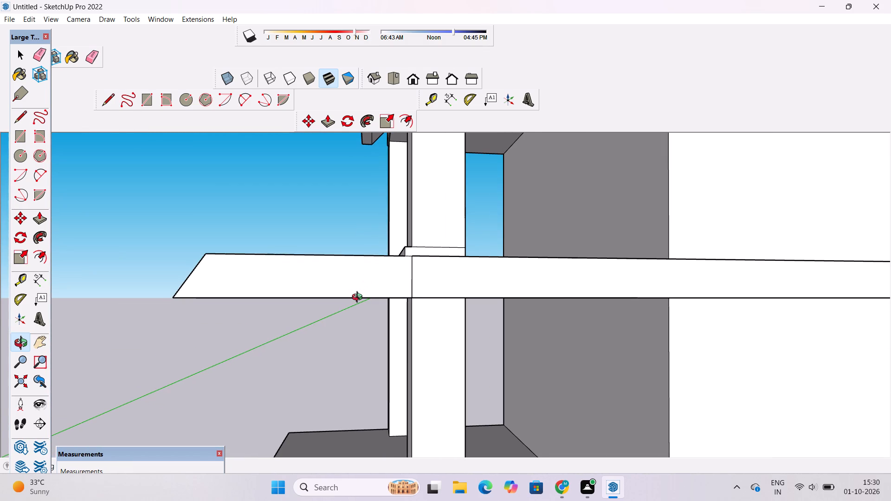
pyautogui.scroll(-1, 359, 301)
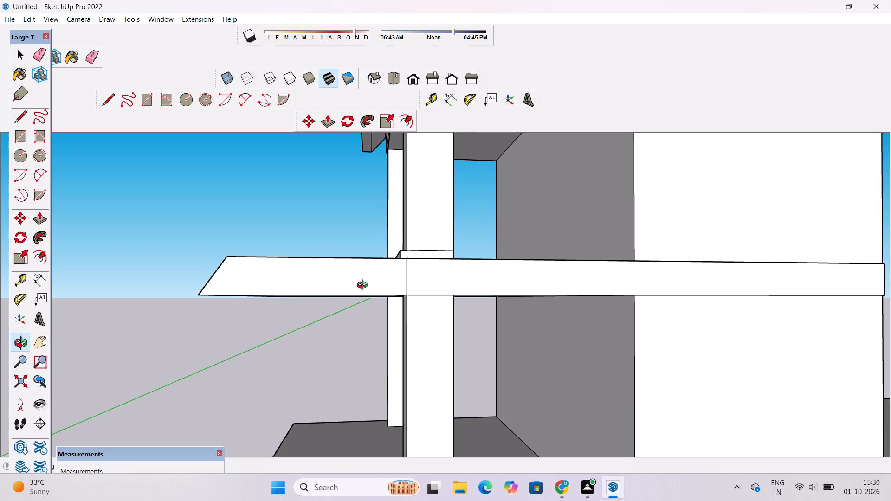
pyautogui.keyDown('shift'); pyautogui.moveTo(362, 291); pyautogui.dragTo(295, 278); pyautogui.keyUp('shift')
pyautogui.moveTo(295, 278); pyautogui.dragTo(304, 300)
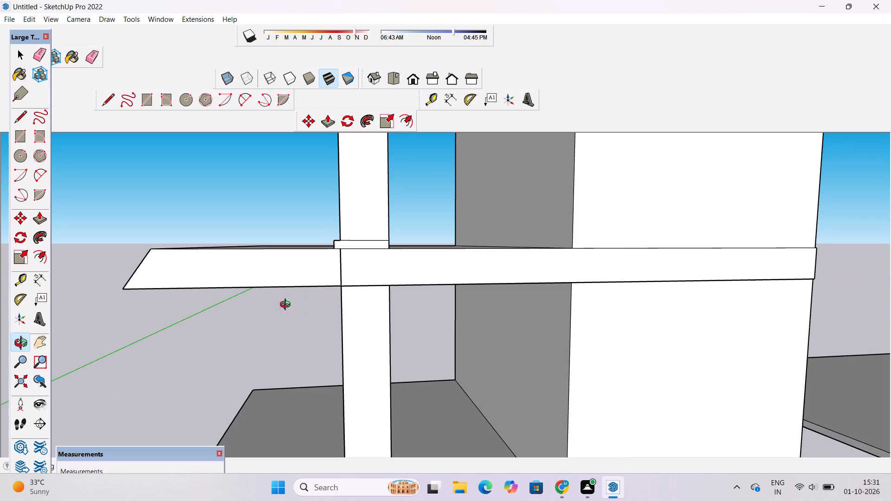
pyautogui.scroll(-4, 342, 314)
pyautogui.keyDown('shift'); pyautogui.moveTo(377, 288); pyautogui.dragTo(368, 311); pyautogui.keyUp('shift')
pyautogui.moveTo(381, 330); pyautogui.dragTo(442, 335)
pyautogui.moveTo(441, 344); pyautogui.dragTo(447, 318)
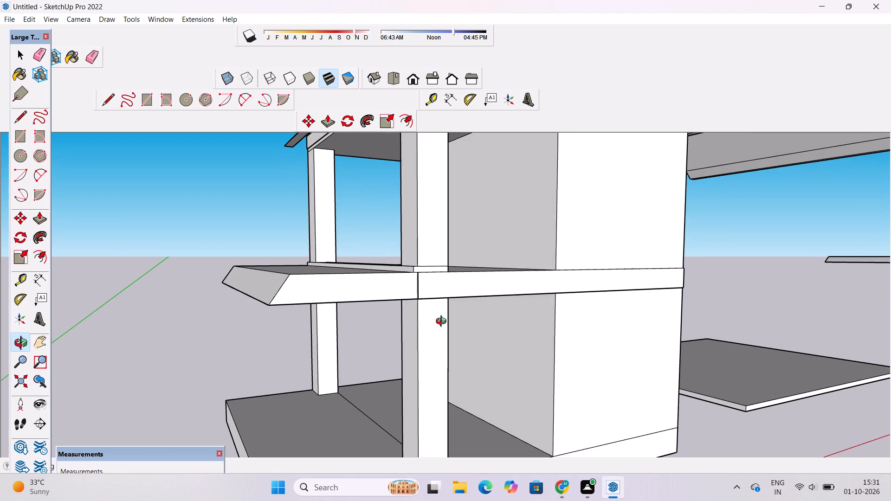
pyautogui.scroll(-3, 405, 313)
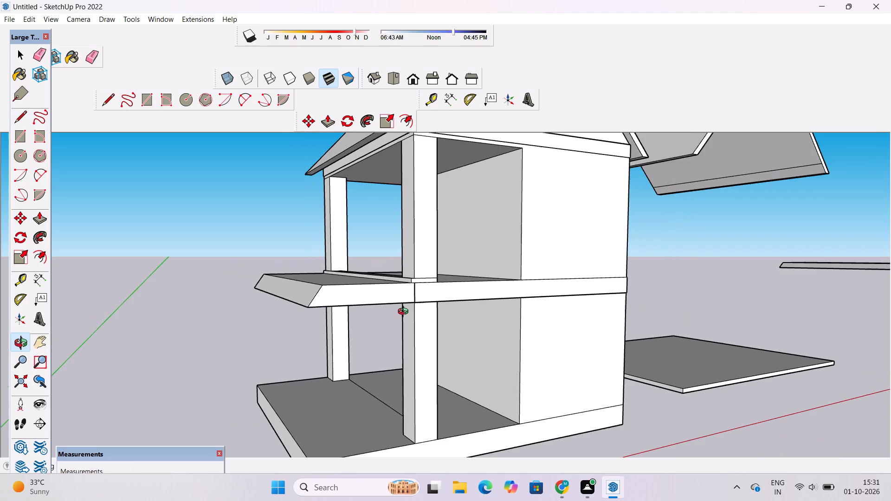
pyautogui.scroll(-1, 405, 313)
pyautogui.keyDown('shift'); pyautogui.moveTo(407, 339); pyautogui.dragTo(387, 281); pyautogui.keyUp('shift')
pyautogui.moveTo(392, 309); pyautogui.dragTo(410, 357)
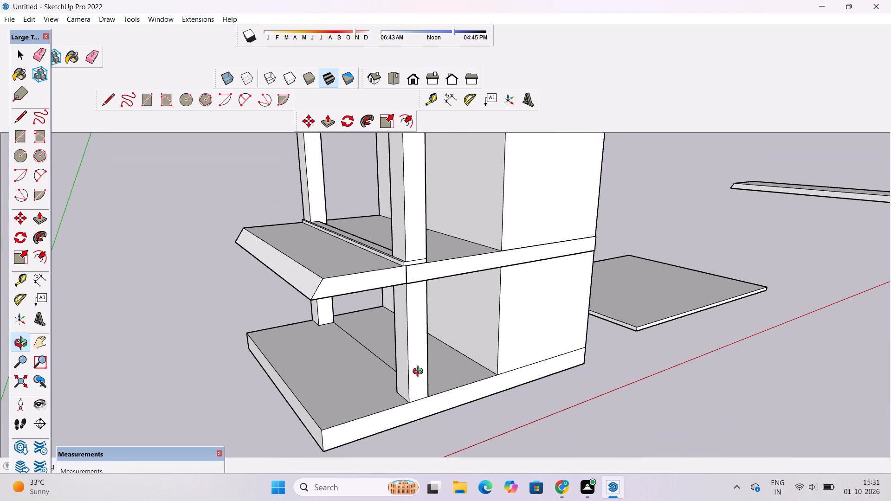
pyautogui.scroll(-3, 423, 368)
pyautogui.keyDown('shift'); pyautogui.moveTo(460, 338); pyautogui.dragTo(386, 392); pyautogui.keyUp('shift')
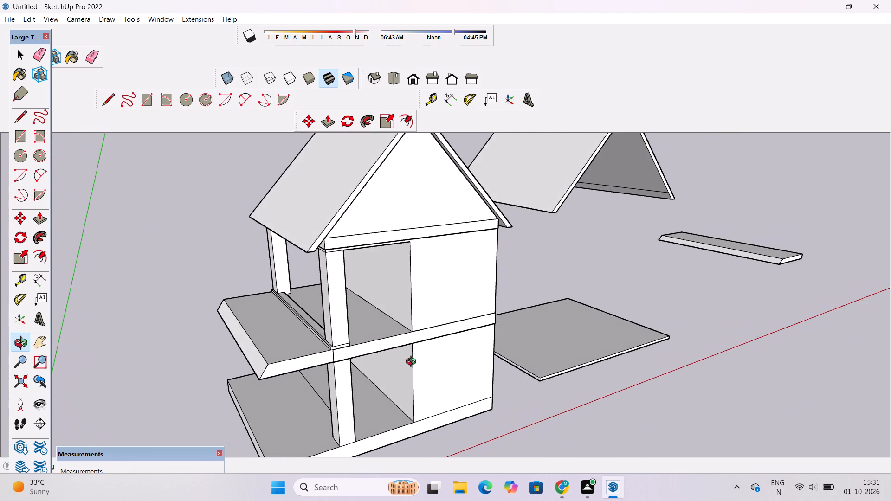
# Draw a rectangle about 14' 4" by 12' 7" on the solid upper-storey section of the gable-side wall.
pyautogui.scroll(3, 413, 363)
pyautogui.keyDown('shift'); pyautogui.moveTo(457, 276); pyautogui.dragTo(383, 311); pyautogui.keyUp('shift')
pyautogui.moveTo(381, 318); pyautogui.dragTo(377, 295)
pyautogui.scroll(4, 376, 286)
pyautogui.moveTo(376, 286); pyautogui.dragTo(342, 291)
pyautogui.keyDown('shift'); pyautogui.moveTo(342, 291); pyautogui.dragTo(343, 306); pyautogui.keyUp('shift')
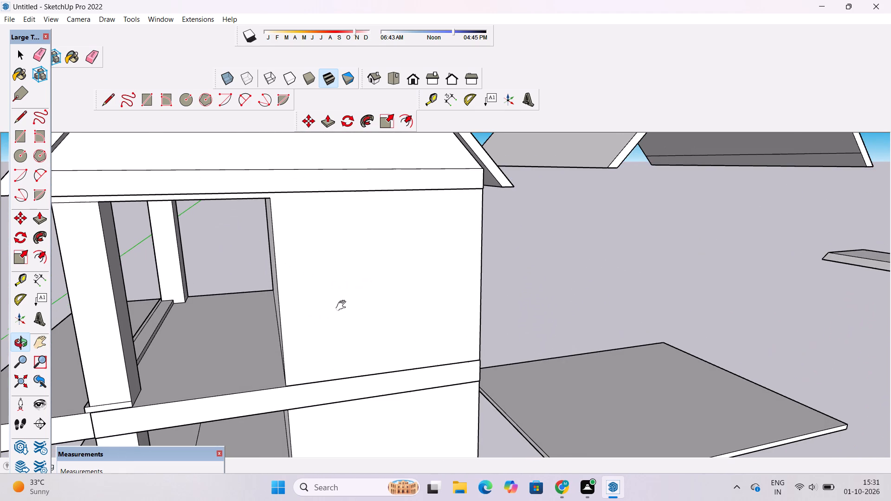
pyautogui.keyDown('shift'); pyautogui.moveTo(343, 306); pyautogui.dragTo(345, 305); pyautogui.keyUp('shift')
pyautogui.press('r')
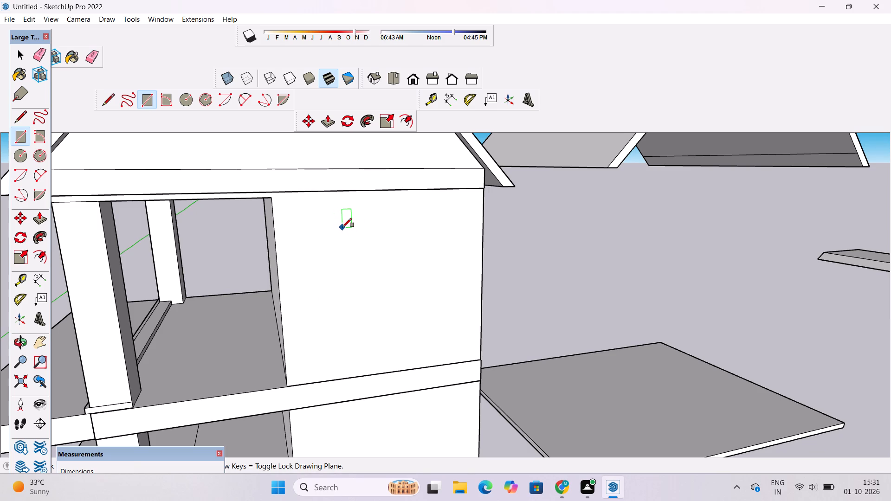
pyautogui.click(342, 227)
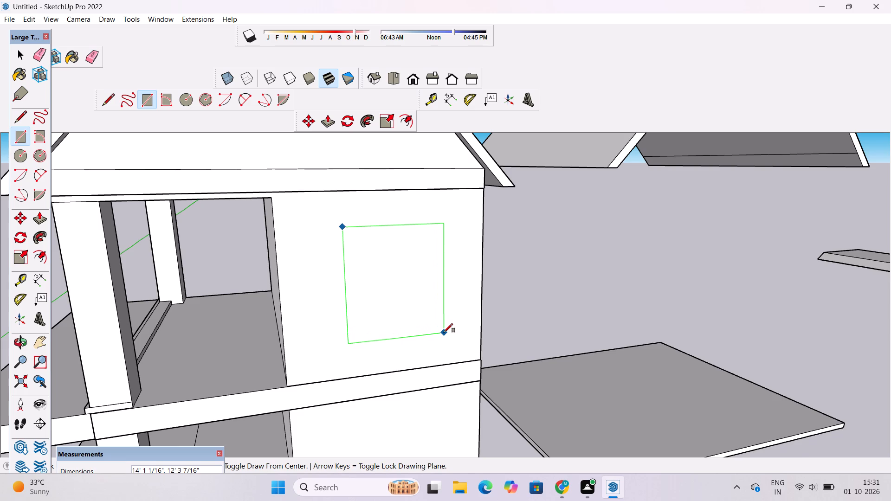
pyautogui.scroll(1, 444, 333)
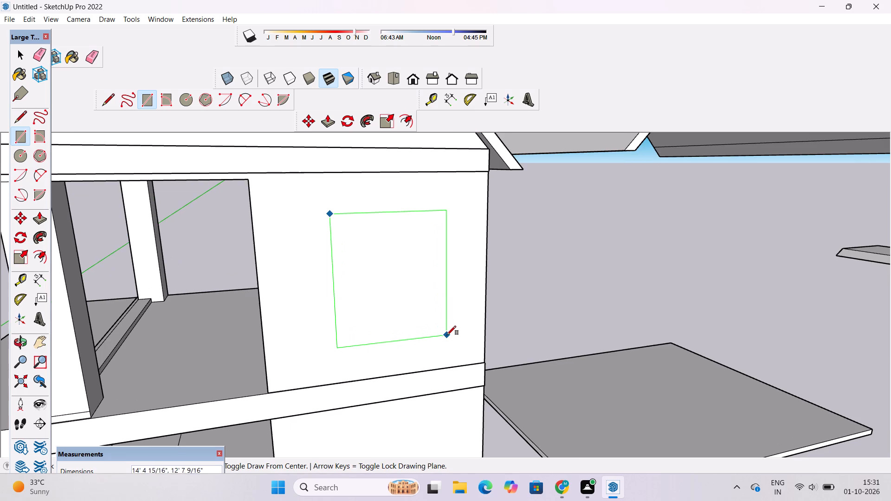
pyautogui.click(447, 334)
pyautogui.press('space')
pyautogui.write('o')
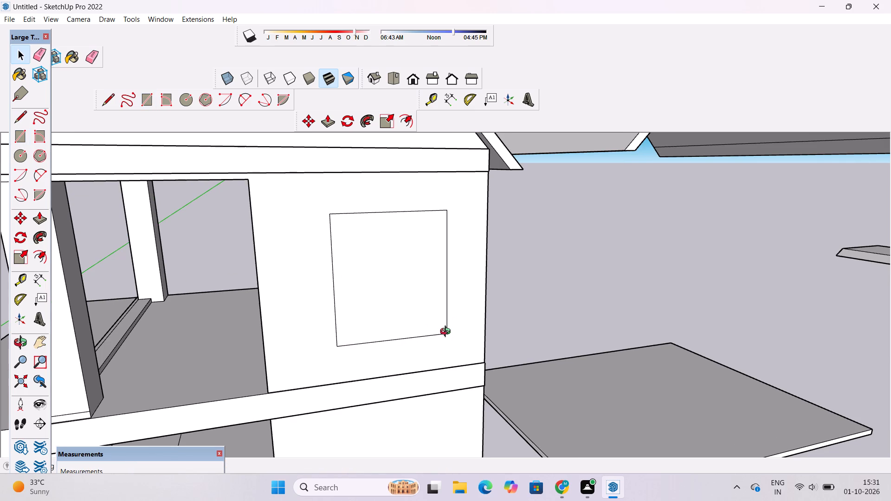
# Offset the rectangle on the upper-storey gable-side wall inward to form a narrow, even frame border.
pyautogui.press('f')
pyautogui.click(376, 220)
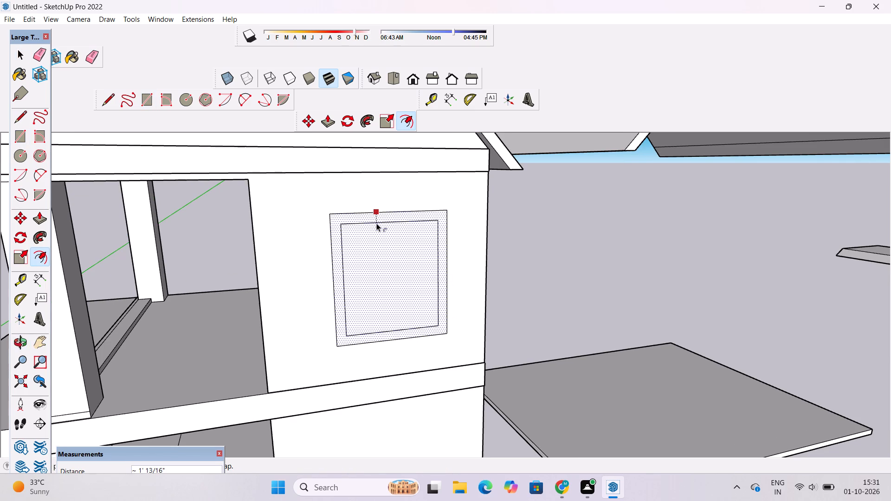
pyautogui.click(377, 218)
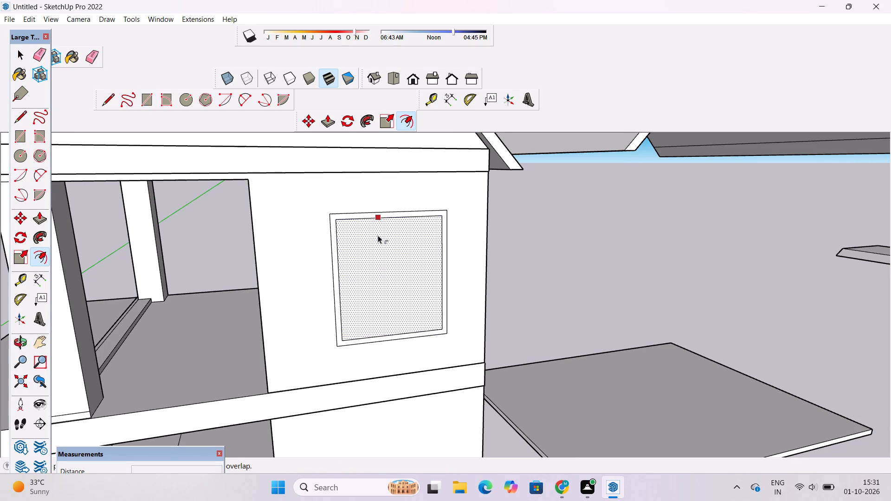
pyautogui.press('space')
# Examine the framed window outline on the upper-storey gable-side wall from several angles and distances.
pyautogui.write('o')
pyautogui.scroll(4, 377, 264)
pyautogui.moveTo(369, 271); pyautogui.dragTo(398, 270)
pyautogui.moveTo(398, 270); pyautogui.dragTo(386, 276)
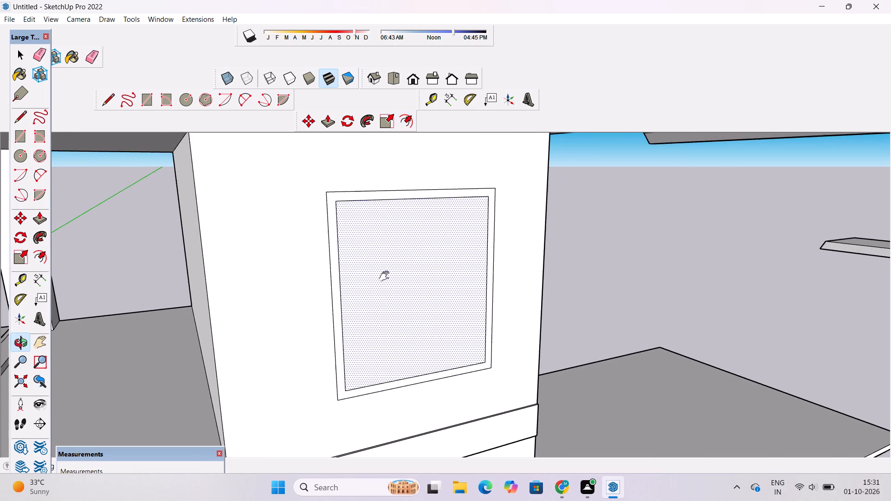
pyautogui.keyDown('shift'); pyautogui.scroll(-3, 386, 276); pyautogui.keyUp('shift')
pyautogui.moveTo(385, 282); pyautogui.dragTo(394, 283)
pyautogui.scroll(2, 420, 284)
pyautogui.keyDown('shift'); pyautogui.moveTo(423, 275); pyautogui.dragTo(381, 274); pyautogui.keyUp('shift')
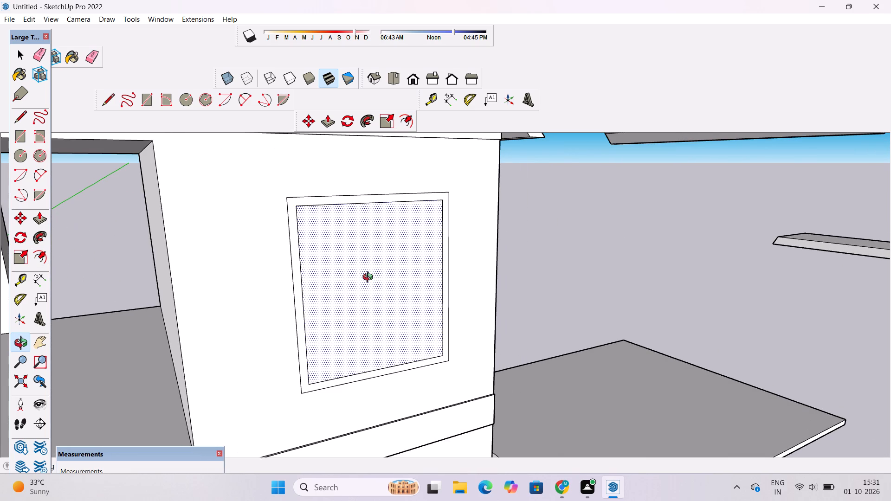
pyautogui.scroll(-3, 350, 280)
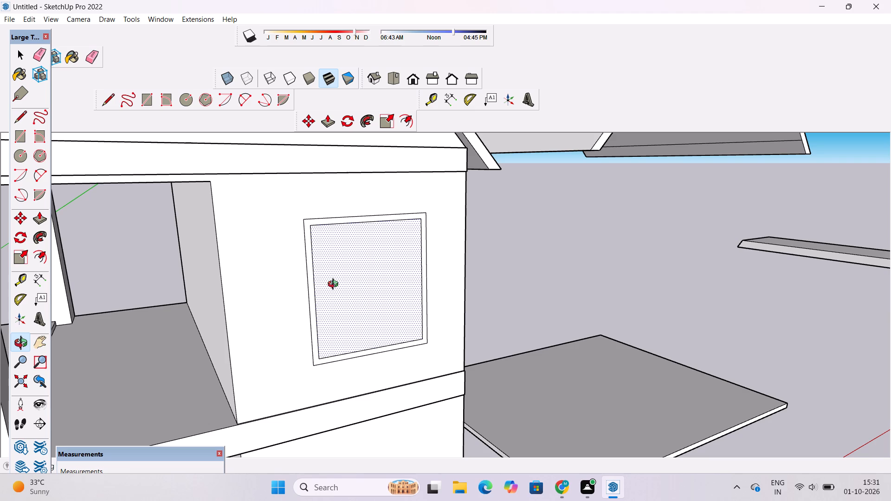
pyautogui.press('space')
pyautogui.press('o')
pyautogui.moveTo(302, 300); pyautogui.dragTo(355, 309)
pyautogui.keyDown('shift'); pyautogui.moveTo(353, 304); pyautogui.dragTo(302, 274); pyautogui.keyUp('shift')
pyautogui.scroll(-1, 302, 274)
pyautogui.moveTo(298, 277); pyautogui.dragTo(301, 284)
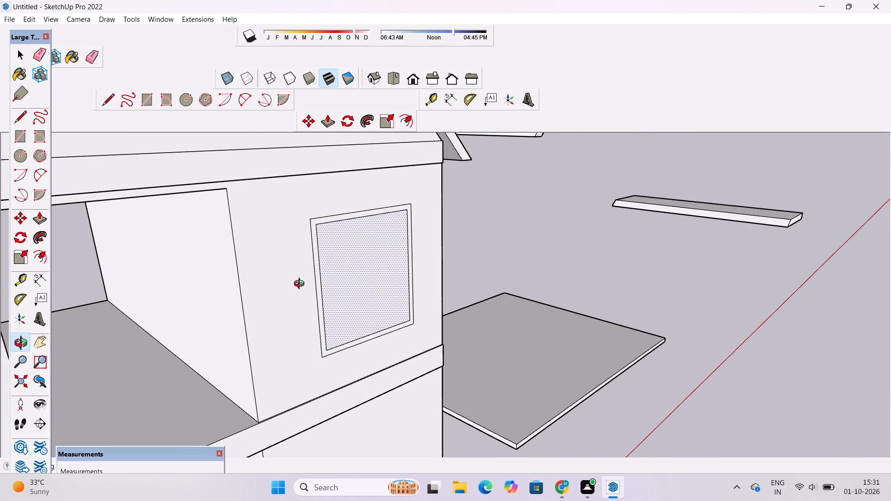
pyautogui.keyDown('shift'); pyautogui.moveTo(300, 290); pyautogui.dragTo(288, 266); pyautogui.keyUp('shift')
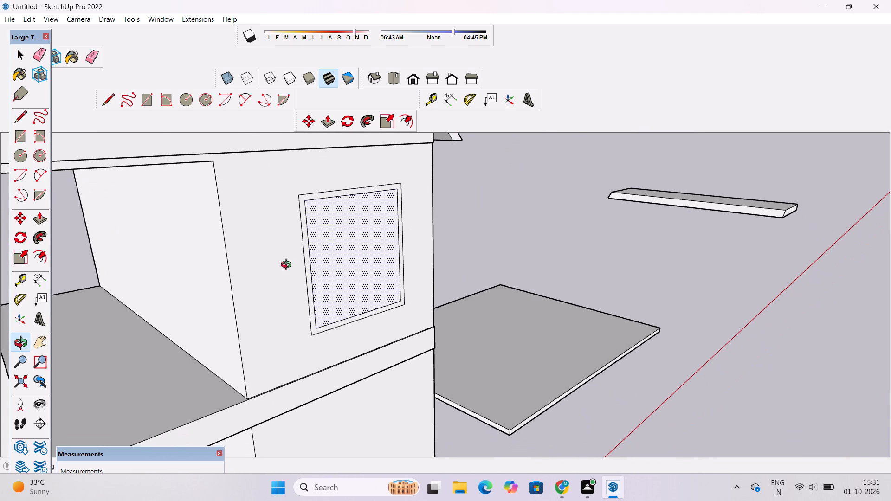
pyautogui.keyDown('shift'); pyautogui.moveTo(288, 266); pyautogui.dragTo(288, 275); pyautogui.keyUp('shift')
pyautogui.keyDown('shift'); pyautogui.moveTo(289, 281); pyautogui.dragTo(289, 288); pyautogui.keyUp('shift')
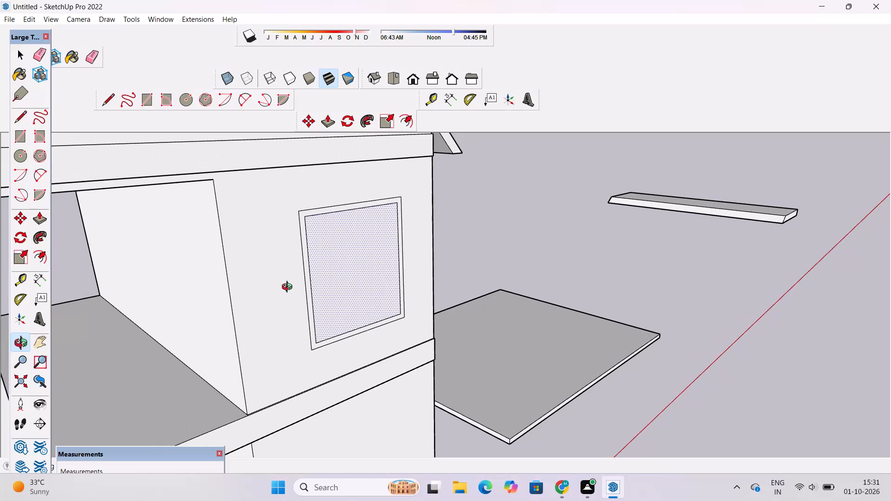
pyautogui.keyDown('shift'); pyautogui.click(296, 288); pyautogui.keyUp('shift')
pyautogui.keyDown('shift'); pyautogui.moveTo(293, 288); pyautogui.dragTo(282, 292); pyautogui.keyUp('shift')
pyautogui.keyDown('shift'); pyautogui.click(282, 292); pyautogui.keyUp('shift')
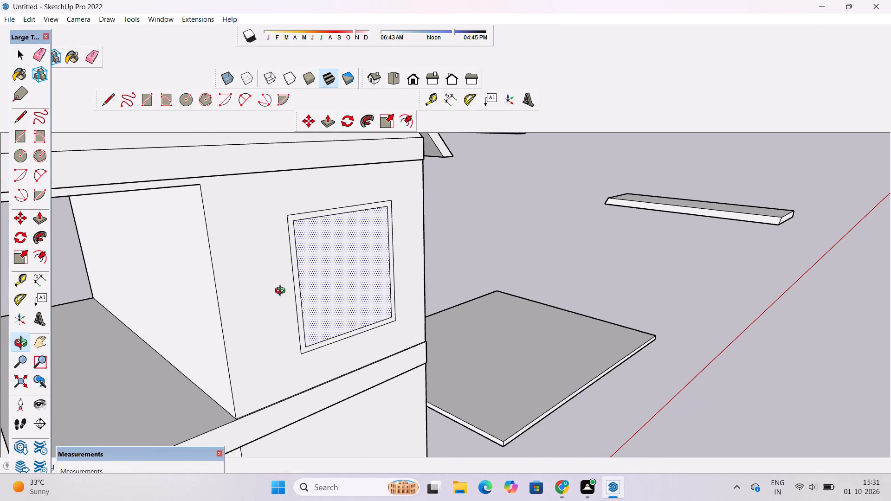
pyautogui.keyDown('shift'); pyautogui.moveTo(287, 296); pyautogui.dragTo(271, 302); pyautogui.keyUp('shift')
pyautogui.moveTo(269, 311); pyautogui.dragTo(268, 301)
pyautogui.moveTo(269, 297); pyautogui.dragTo(282, 298)
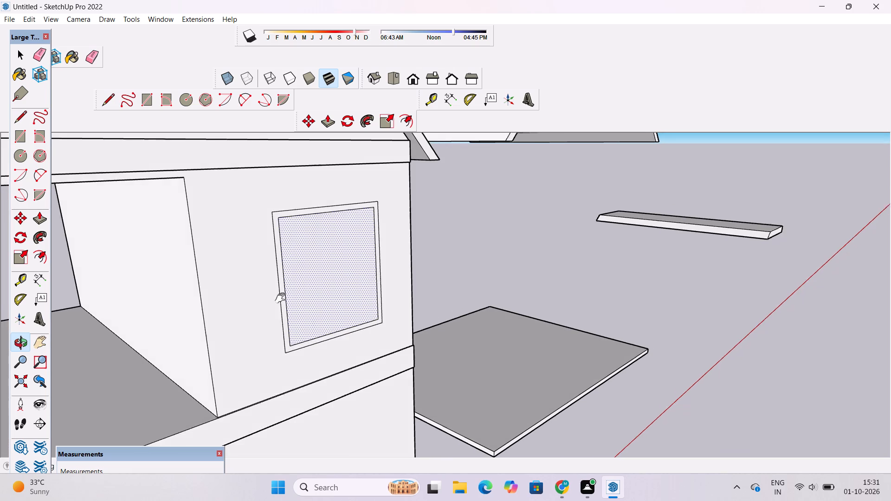
pyautogui.moveTo(282, 298); pyautogui.dragTo(283, 299)
pyautogui.moveTo(284, 299); pyautogui.dragTo(279, 300)
pyautogui.click(278, 301)
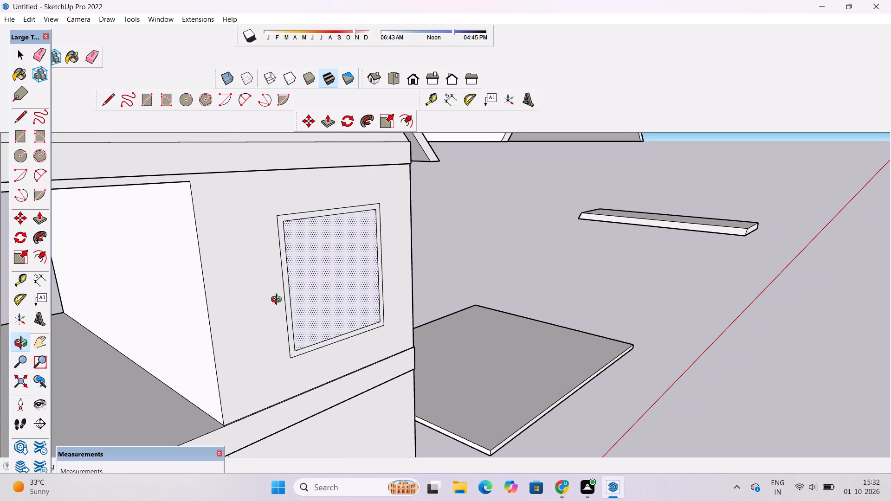
pyautogui.keyDown('shift'); pyautogui.moveTo(278, 301); pyautogui.dragTo(272, 302); pyautogui.keyUp('shift')
pyautogui.keyDown('shift'); pyautogui.moveTo(280, 311); pyautogui.dragTo(264, 307); pyautogui.keyUp('shift')
pyautogui.scroll(2, 264, 307)
pyautogui.keyDown('shift'); pyautogui.moveTo(315, 288); pyautogui.dragTo(294, 287); pyautogui.keyUp('shift')
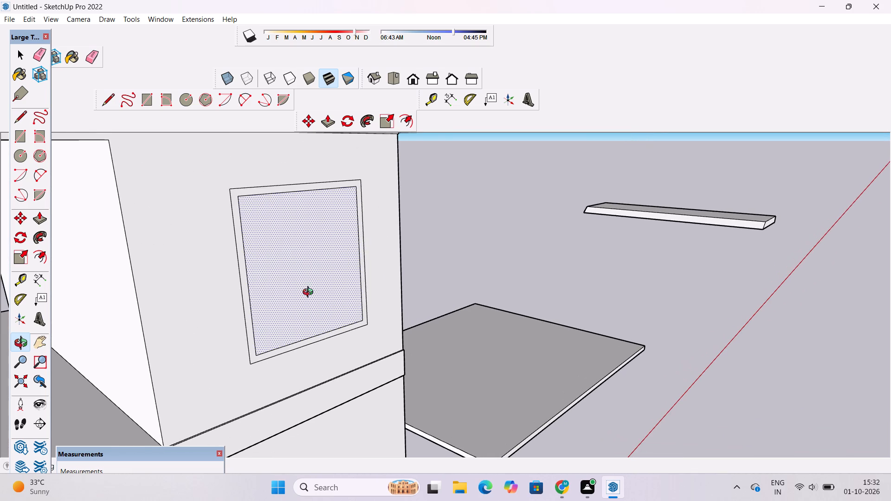
pyautogui.keyDown('shift'); pyautogui.moveTo(338, 286); pyautogui.dragTo(323, 290); pyautogui.keyUp('shift')
pyautogui.moveTo(323, 292); pyautogui.dragTo(314, 295)
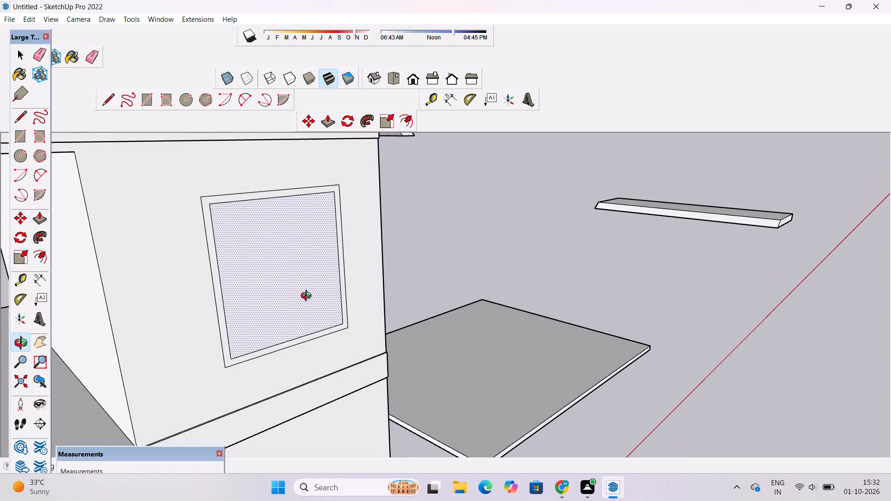
pyautogui.scroll(-3, 304, 298)
pyautogui.scroll(3, 293, 315)
pyautogui.keyDown('shift'); pyautogui.moveTo(293, 311); pyautogui.dragTo(272, 311); pyautogui.keyUp('shift')
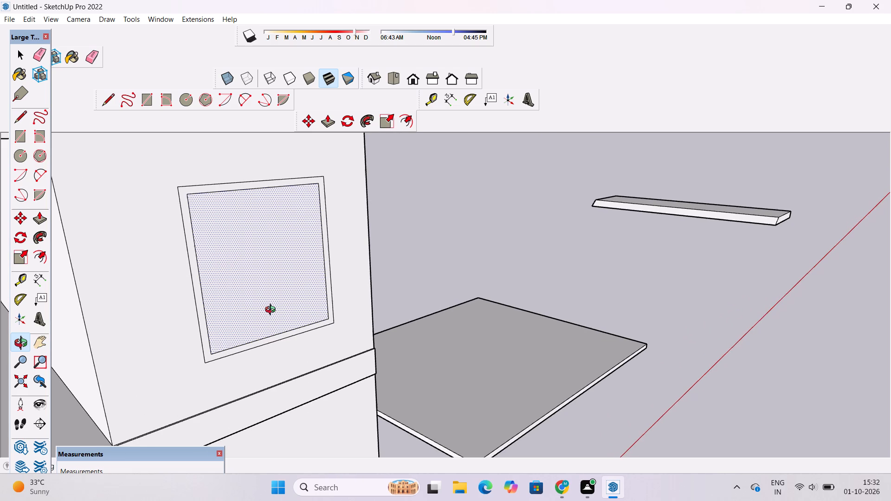
pyautogui.scroll(1, 272, 311)
pyautogui.click(232, 320)
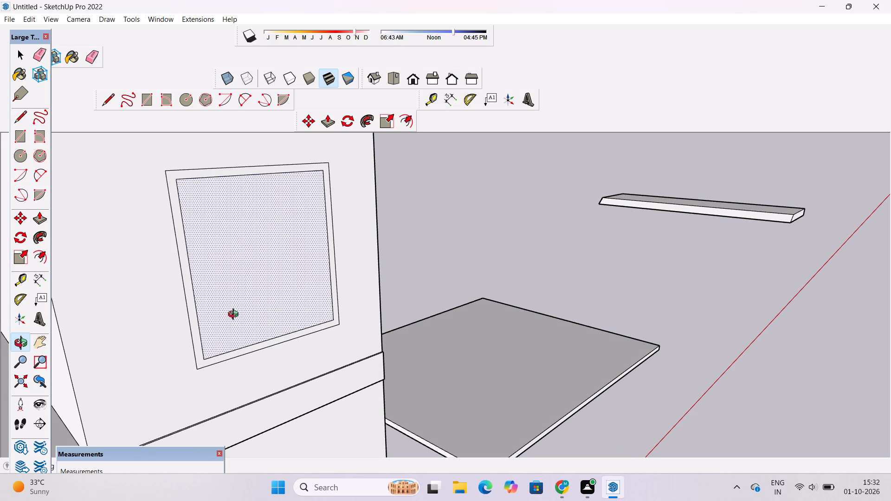
pyautogui.scroll(-1, 234, 308)
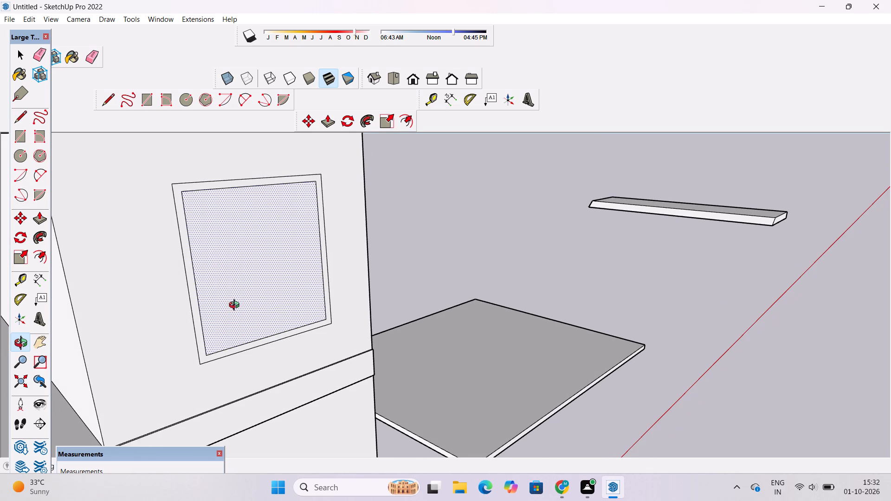
pyautogui.keyDown('shift'); pyautogui.moveTo(251, 315); pyautogui.dragTo(244, 312); pyautogui.keyUp('shift')
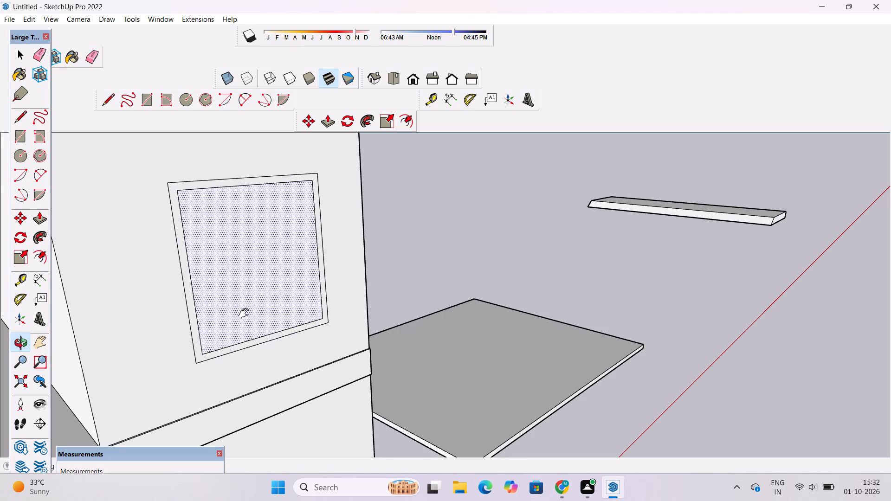
pyautogui.moveTo(255, 305); pyautogui.dragTo(240, 305)
pyautogui.scroll(2, 240, 305)
pyautogui.keyDown('shift'); pyautogui.moveTo(265, 297); pyautogui.dragTo(217, 301); pyautogui.keyUp('shift')
pyautogui.scroll(-6, 217, 301)
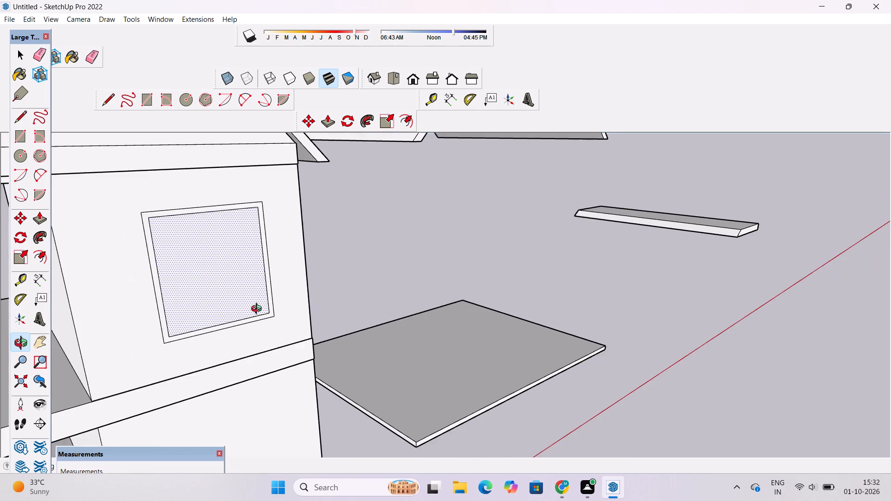
pyautogui.moveTo(258, 310); pyautogui.dragTo(215, 314)
pyautogui.scroll(3, 232, 258)
pyautogui.keyDown('shift'); pyautogui.moveTo(232, 263); pyautogui.dragTo(240, 301); pyautogui.keyUp('shift')
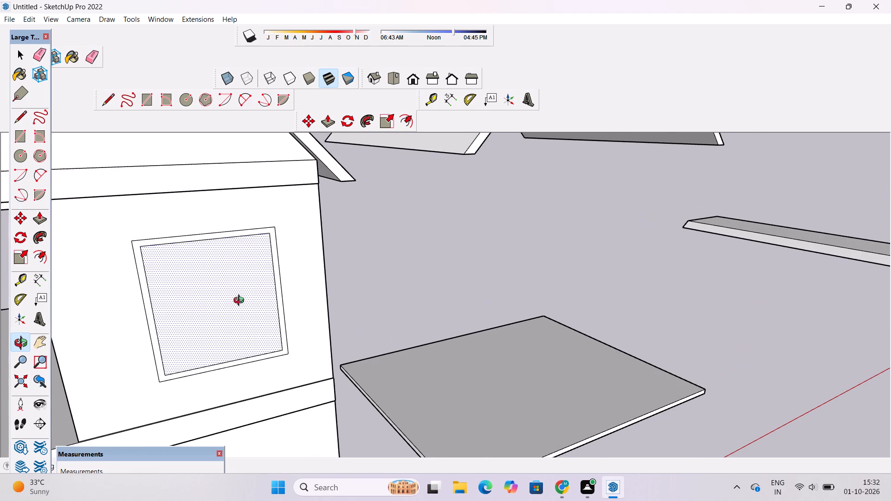
pyautogui.scroll(1, 241, 302)
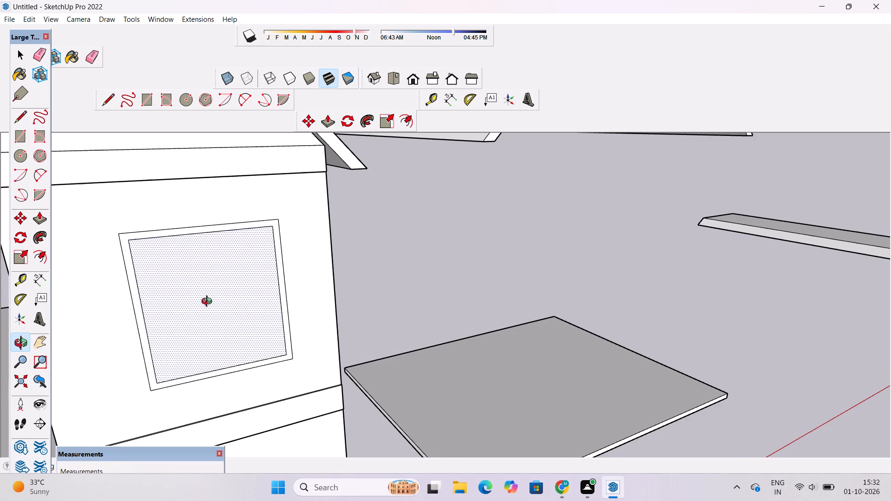
pyautogui.scroll(-5, 206, 301)
pyautogui.keyDown('shift'); pyautogui.moveTo(187, 309); pyautogui.dragTo(245, 320); pyautogui.keyUp('shift')
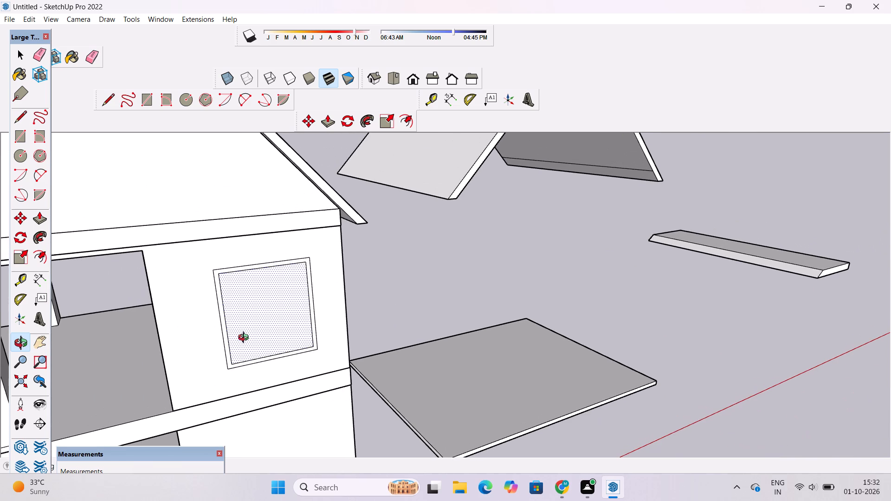
pyautogui.keyDown('shift'); pyautogui.moveTo(245, 339); pyautogui.dragTo(265, 334); pyautogui.keyUp('shift')
pyautogui.scroll(4, 257, 332)
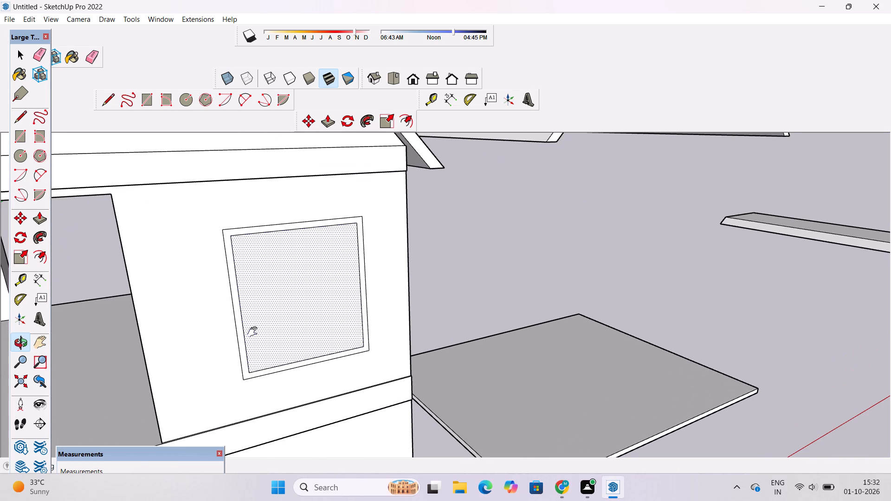
pyautogui.keyDown('shift'); pyautogui.moveTo(250, 336); pyautogui.dragTo(258, 324); pyautogui.keyUp('shift')
pyautogui.keyDown('shift'); pyautogui.moveTo(251, 326); pyautogui.dragTo(253, 318); pyautogui.keyUp('shift')
pyautogui.scroll(3, 252, 328)
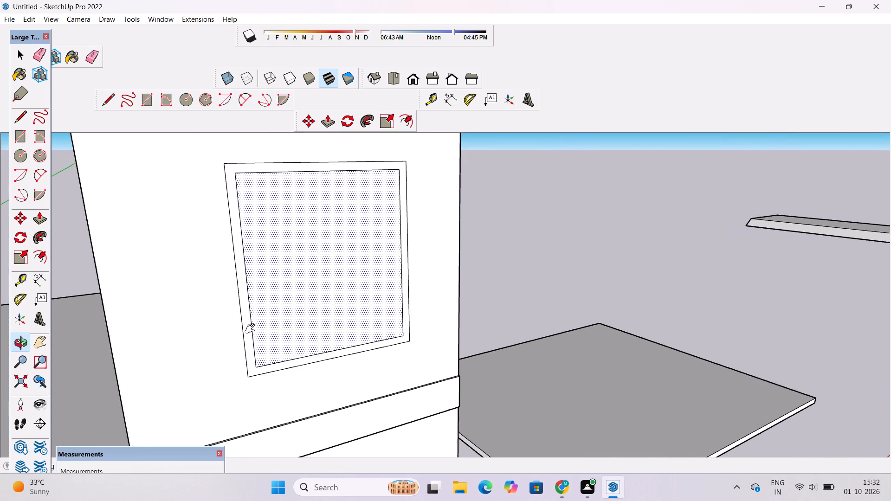
pyautogui.keyDown('shift'); pyautogui.moveTo(250, 333); pyautogui.dragTo(264, 286); pyautogui.keyUp('shift')
pyautogui.scroll(-5, 263, 288)
pyautogui.moveTo(250, 317); pyautogui.dragTo(307, 327)
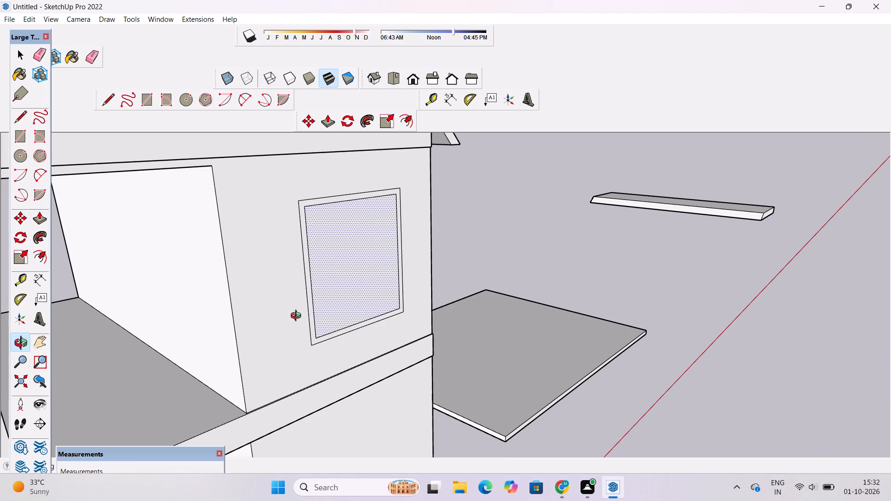
pyautogui.scroll(1, 362, 304)
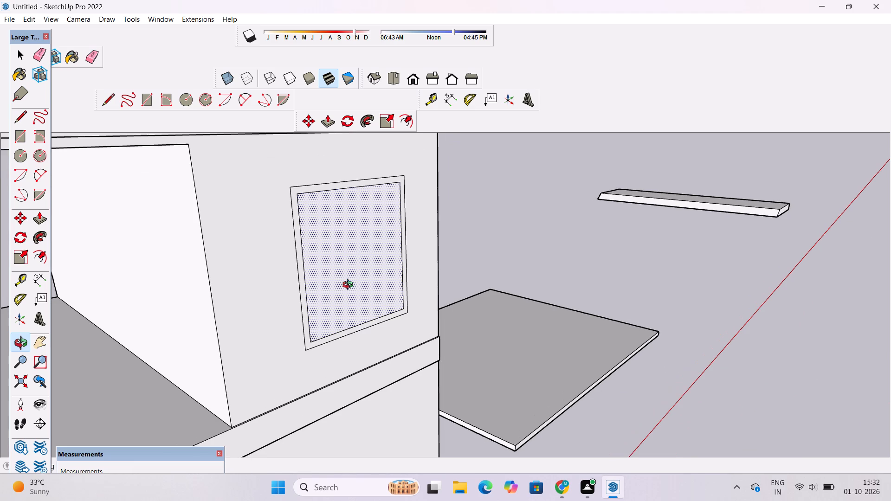
pyautogui.moveTo(430, 282); pyautogui.dragTo(359, 283)
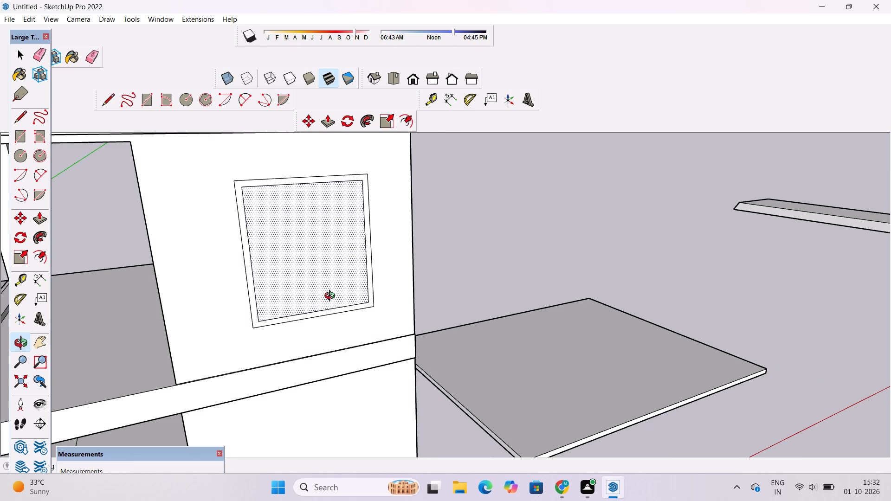
pyautogui.scroll(1, 311, 268)
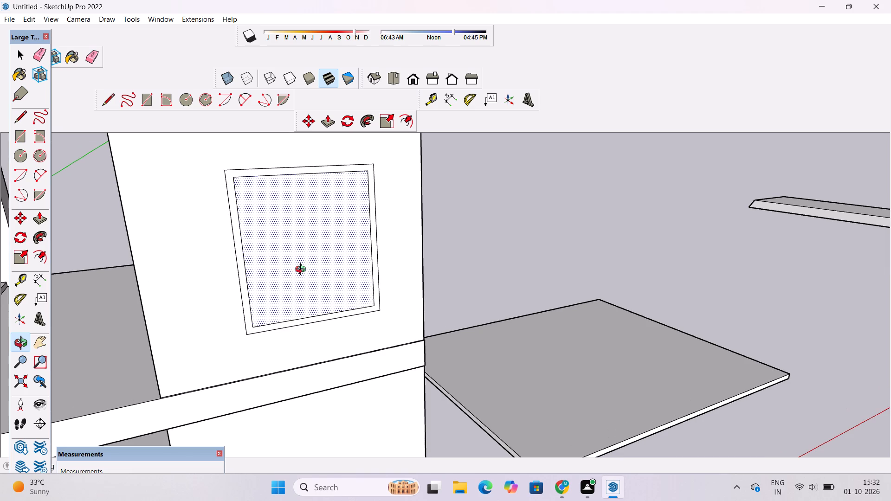
pyautogui.scroll(-3, 298, 284)
pyautogui.keyDown('shift'); pyautogui.moveTo(298, 284); pyautogui.dragTo(302, 319); pyautogui.keyUp('shift')
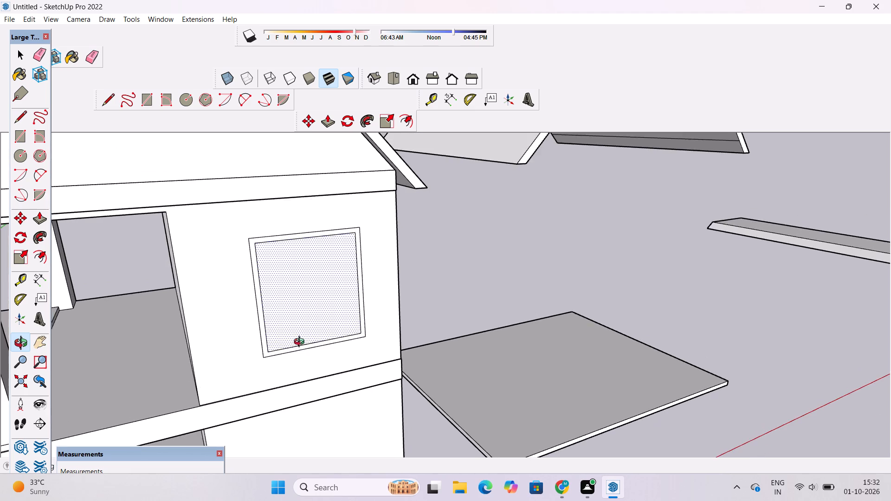
pyautogui.moveTo(297, 353); pyautogui.dragTo(299, 306)
pyautogui.scroll(3, 300, 293)
pyautogui.moveTo(303, 294); pyautogui.dragTo(271, 305)
pyautogui.scroll(4, 272, 297)
pyautogui.moveTo(284, 293); pyautogui.dragTo(257, 305)
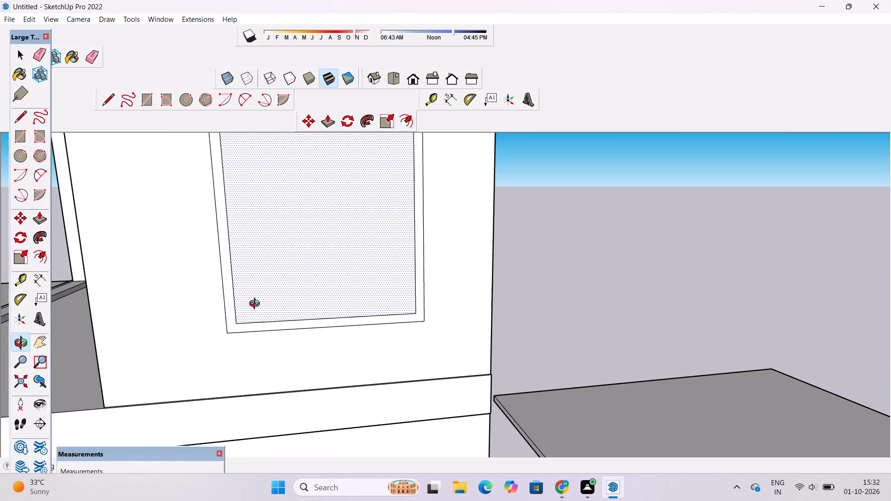
# Place two vertical guides on the upper-storey gable-side window, each 4' inward from an inner side edge of the frame.
pyautogui.press('t')
pyautogui.scroll(-5, 265, 289)
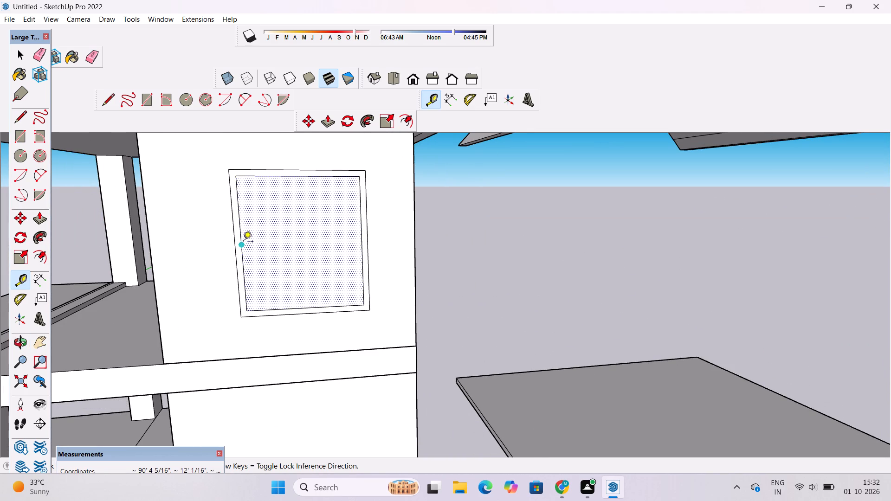
pyautogui.click(243, 246)
pyautogui.scroll(-3, 241, 254)
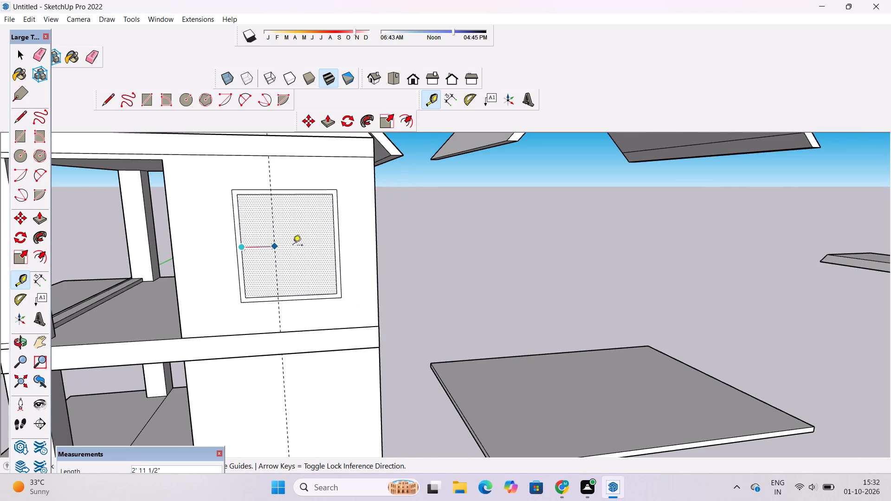
pyautogui.scroll(6, 297, 245)
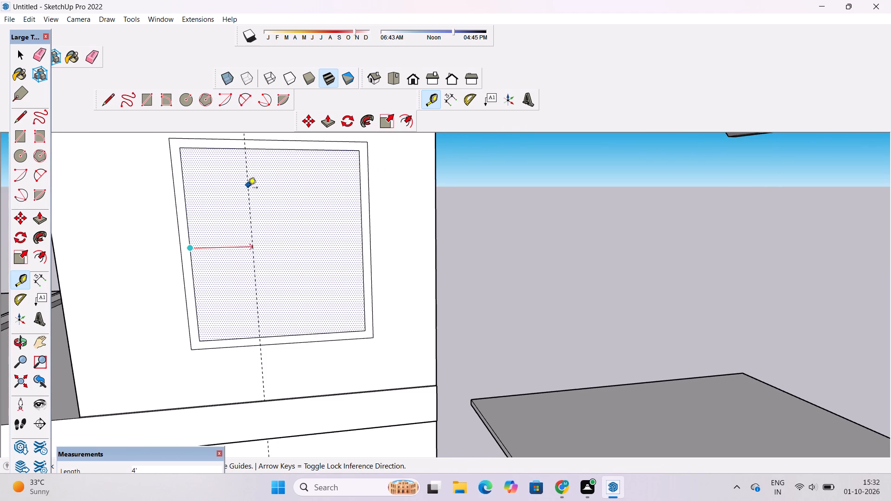
pyautogui.scroll(-3, 250, 247)
pyautogui.scroll(-2, 266, 319)
pyautogui.scroll(1, 265, 320)
pyautogui.scroll(-3, 263, 320)
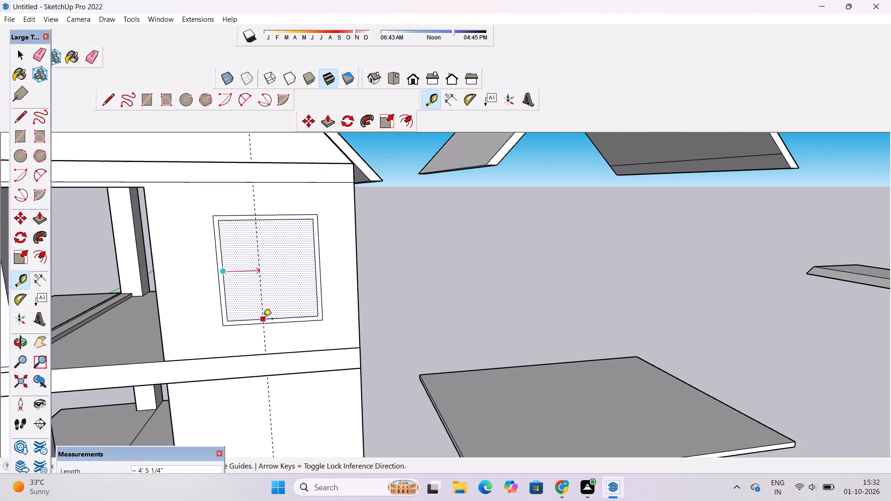
pyautogui.scroll(8, 240, 220)
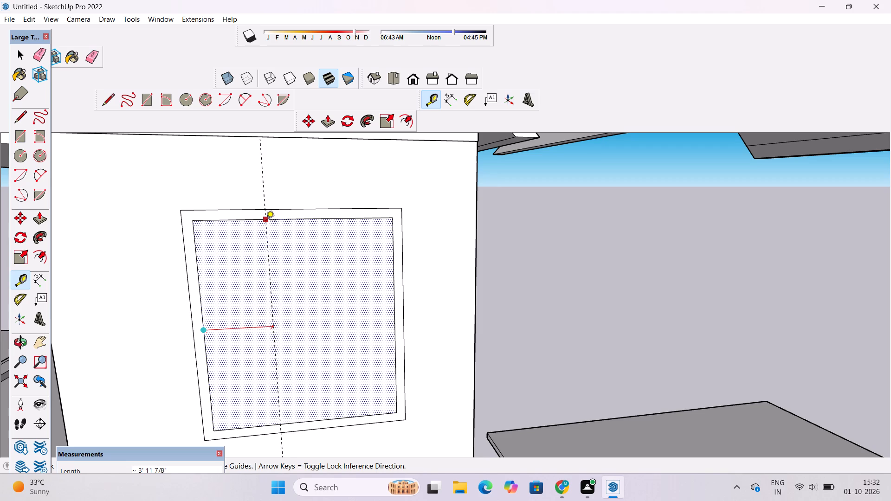
pyautogui.write("4'")
pyautogui.press('Return')
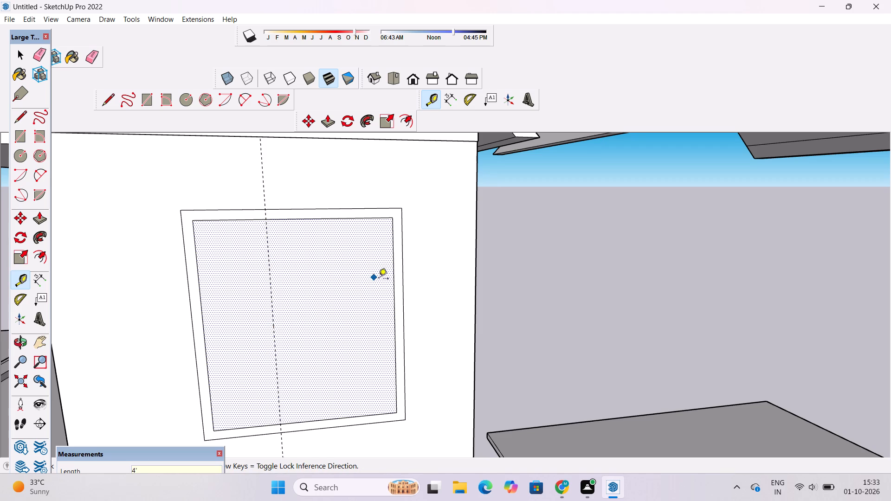
pyautogui.click(393, 269)
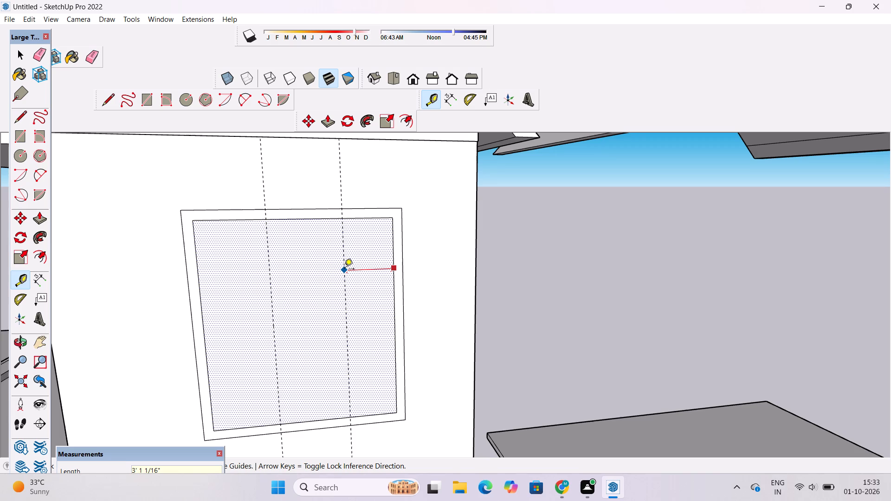
pyautogui.write("4'")
pyautogui.press('Return')
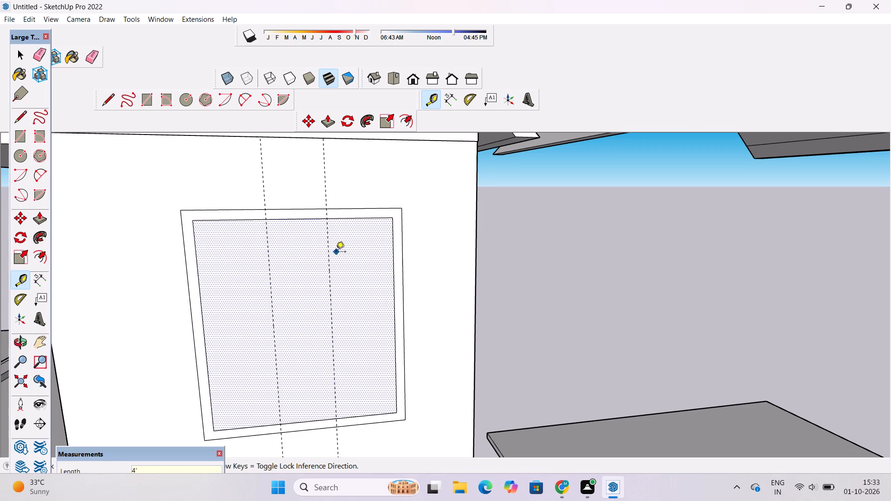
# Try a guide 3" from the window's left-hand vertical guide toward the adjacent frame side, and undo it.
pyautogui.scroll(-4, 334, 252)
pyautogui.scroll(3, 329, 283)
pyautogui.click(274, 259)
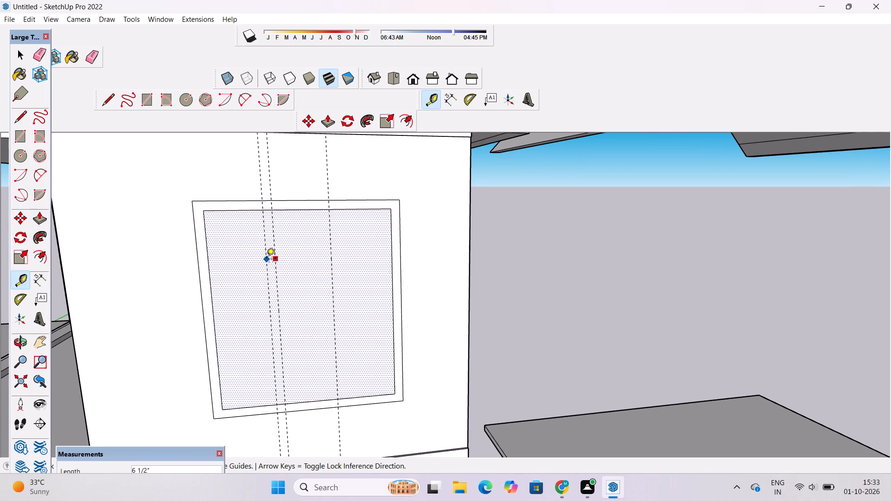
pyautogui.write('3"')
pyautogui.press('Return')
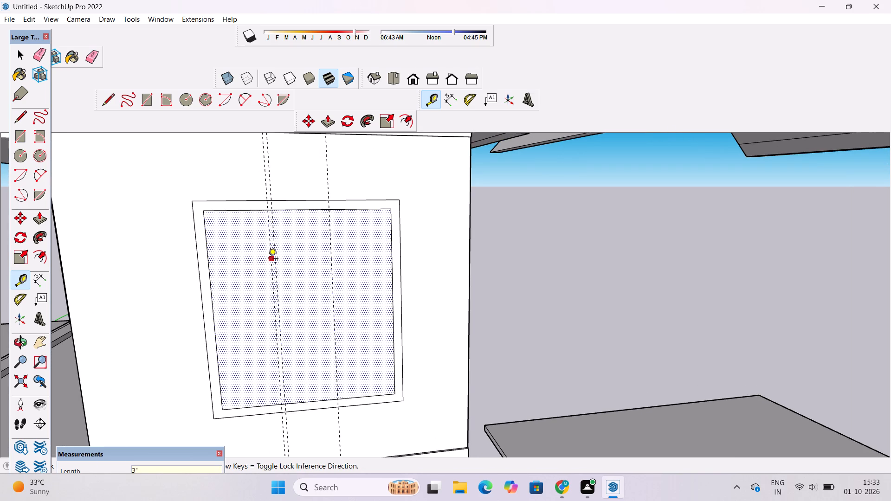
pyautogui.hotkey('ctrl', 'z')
# Add a parallel guide 4" from each of the window's two vertical guides, toward the nearer frame side, to mark the mullion widths.
pyautogui.click(275, 243)
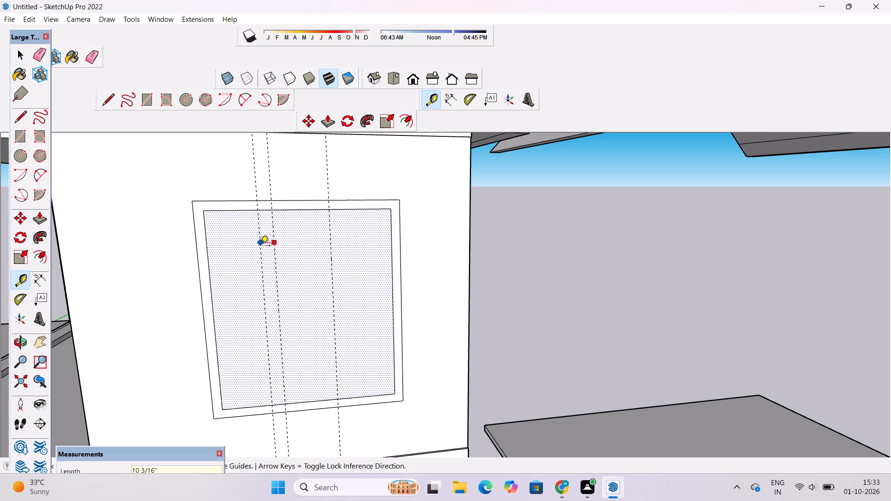
pyautogui.press('4')
pyautogui.hotkey('shift', '"')
pyautogui.press('Return')
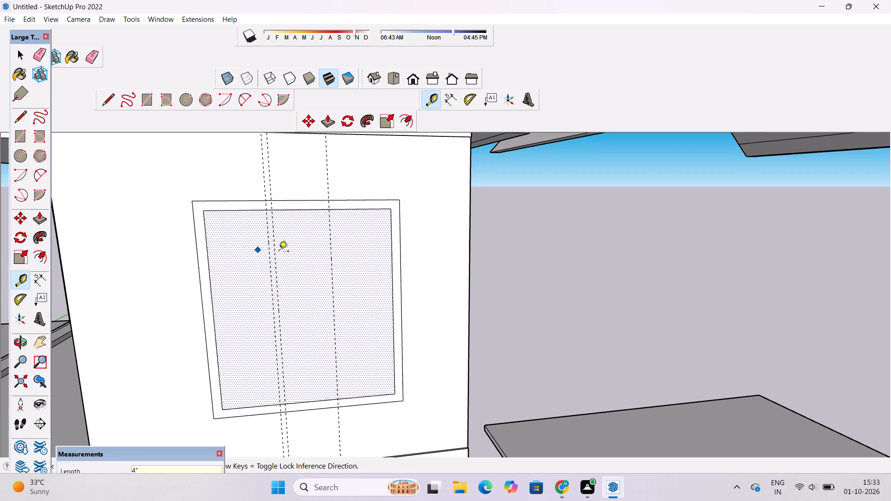
pyautogui.click(331, 233)
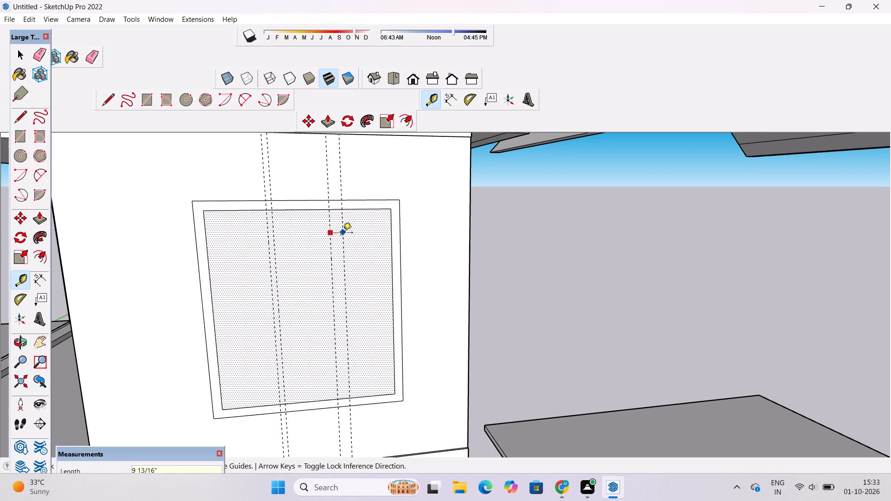
pyautogui.press('4')
pyautogui.hotkey('shift', '"')
pyautogui.press('Return')
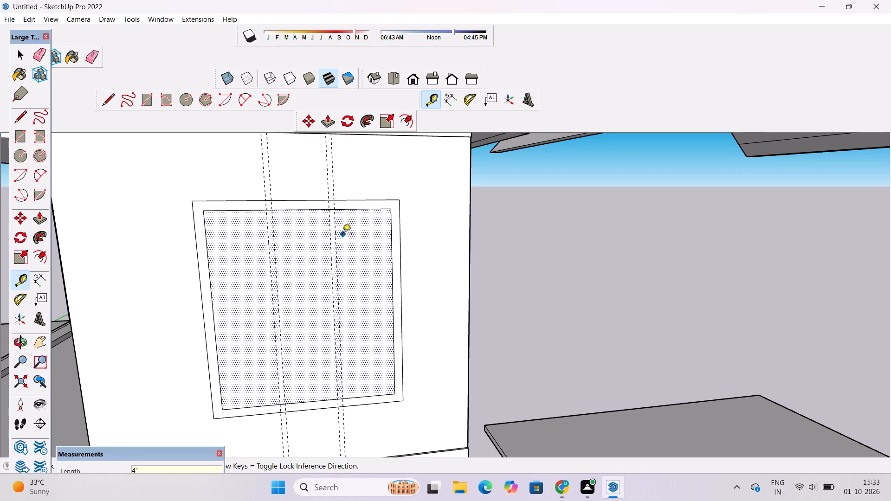
# Draw the left-hand mullion rectangle between its pair of guides, from the frame's upper inner edge to its lower inner edge.
pyautogui.press('o')
pyautogui.scroll(-6, 340, 236)
pyautogui.moveTo(312, 291); pyautogui.dragTo(317, 297)
pyautogui.scroll(3, 336, 316)
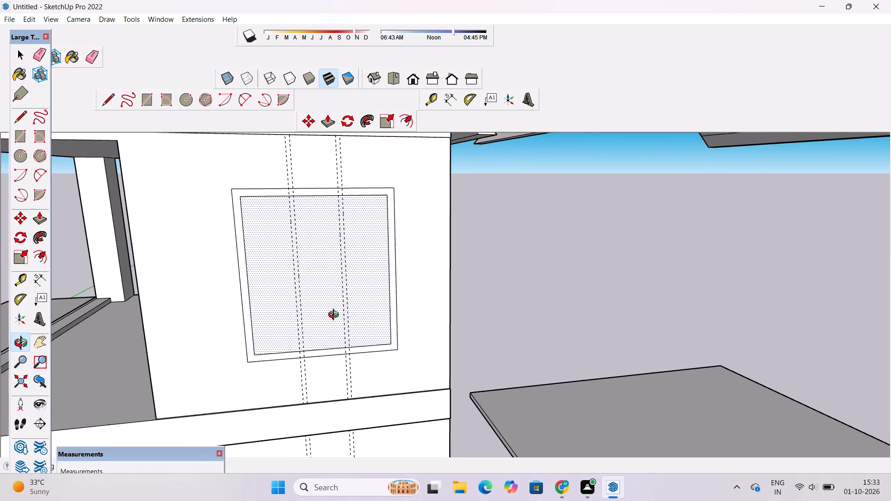
pyautogui.keyDown('shift'); pyautogui.moveTo(333, 284); pyautogui.dragTo(293, 308); pyautogui.keyUp('shift')
pyautogui.scroll(2, 292, 308)
pyautogui.keyDown('shift'); pyautogui.moveTo(291, 308); pyautogui.dragTo(291, 270); pyautogui.keyUp('shift')
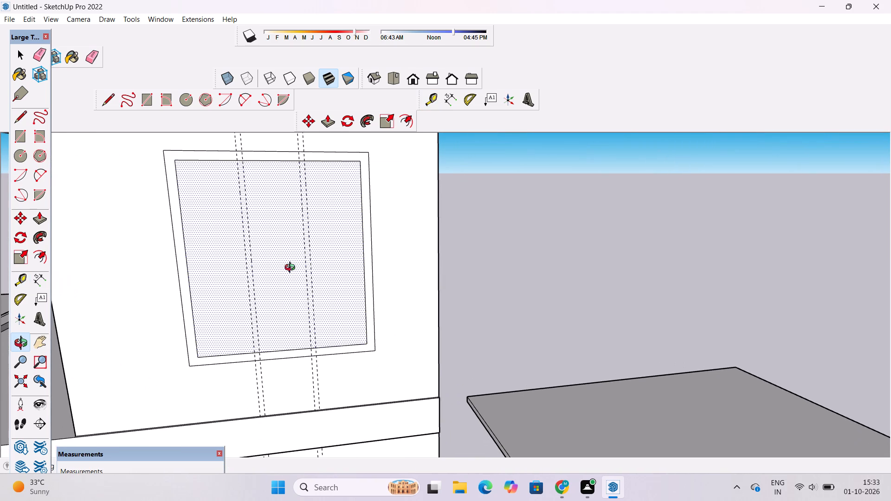
pyautogui.press('r')
pyautogui.scroll(6, 237, 165)
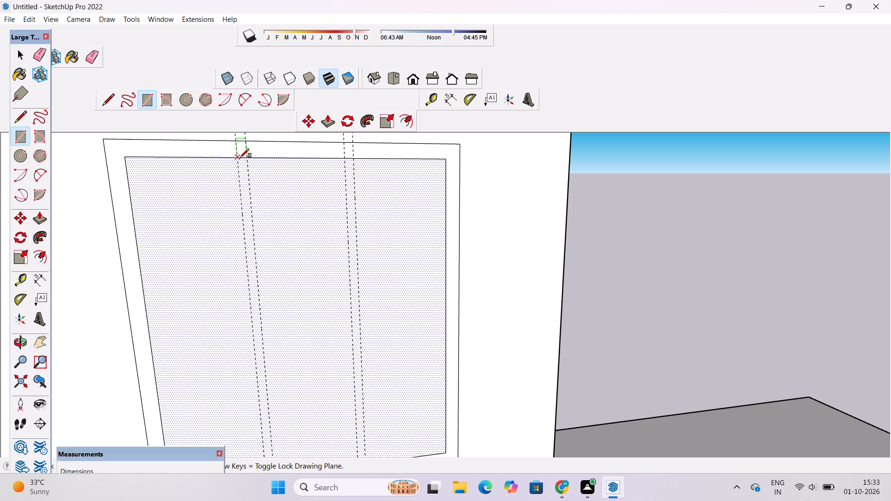
pyautogui.scroll(-3, 240, 158)
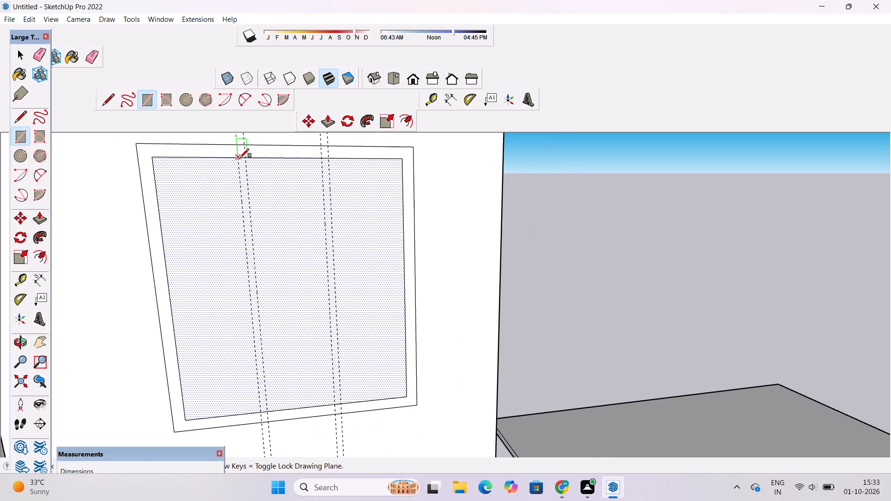
pyautogui.scroll(-5, 243, 156)
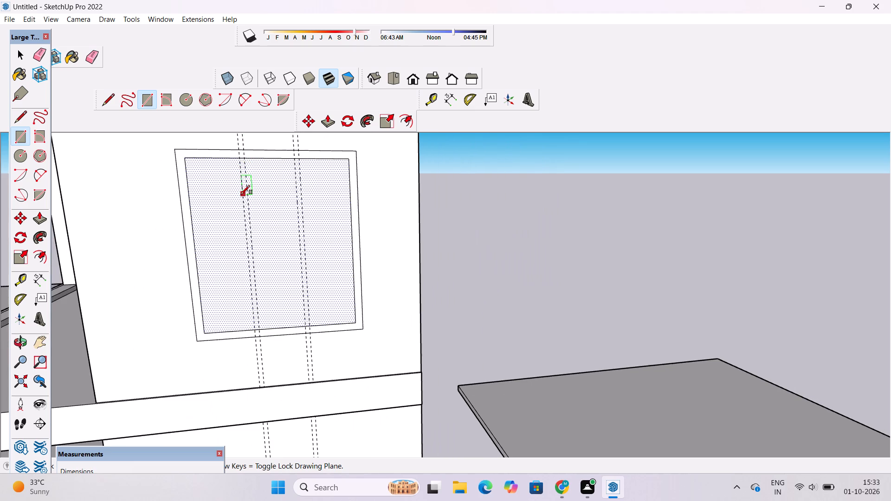
pyautogui.scroll(9, 240, 145)
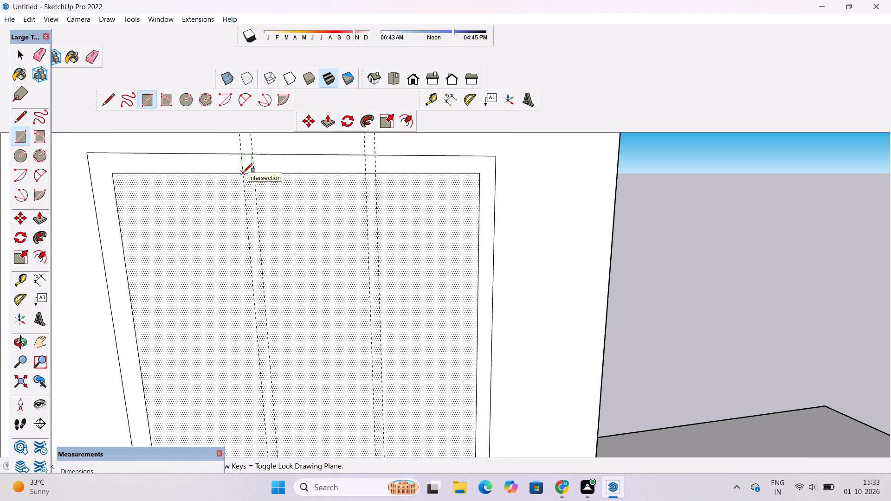
pyautogui.click(243, 173)
pyautogui.scroll(-6, 256, 179)
pyautogui.scroll(-6, 257, 249)
pyautogui.scroll(2, 285, 373)
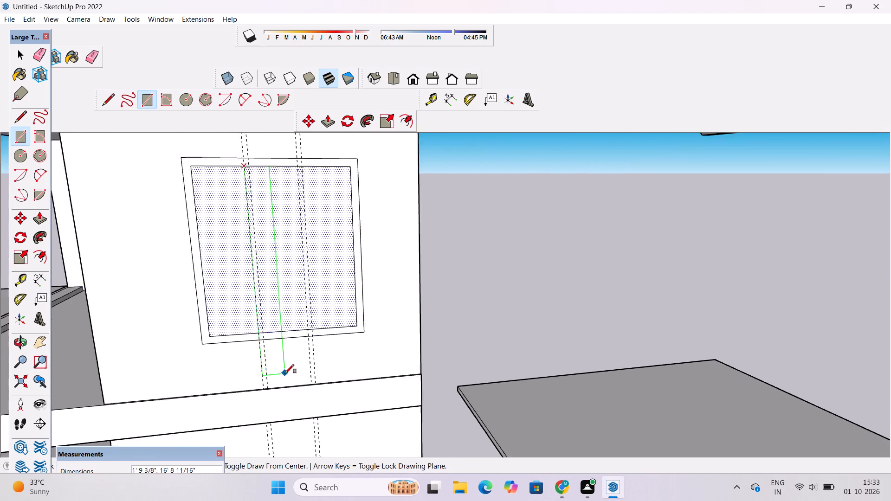
pyautogui.scroll(11, 285, 373)
pyautogui.click(243, 317)
# Draw the right-hand mullion rectangle, 4" by about 13' 7/8", between its pair of guides and the frame's inner edges.
pyautogui.scroll(-17, 250, 347)
pyautogui.scroll(-3, 270, 278)
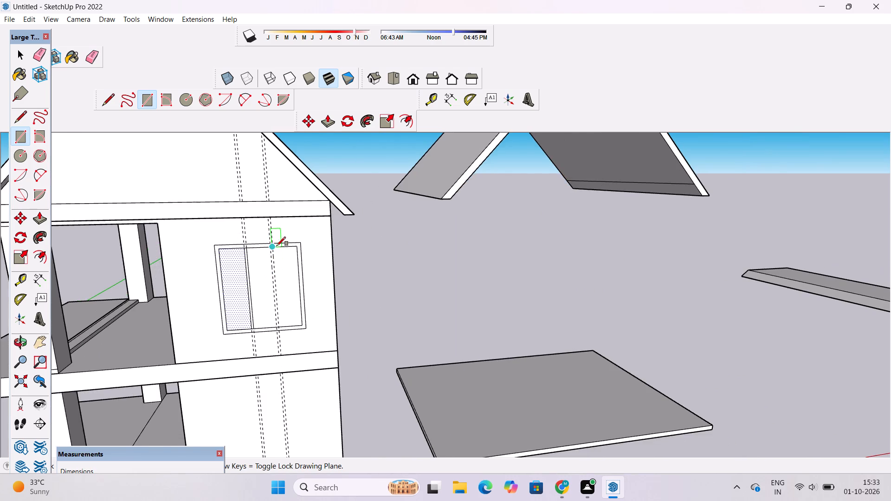
pyautogui.scroll(19, 262, 231)
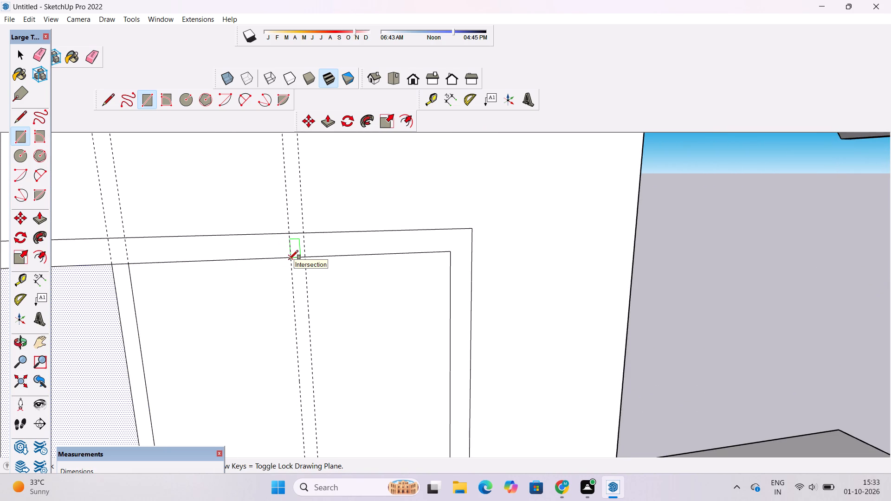
pyautogui.click(289, 259)
pyautogui.scroll(-16, 274, 242)
pyautogui.scroll(5, 312, 377)
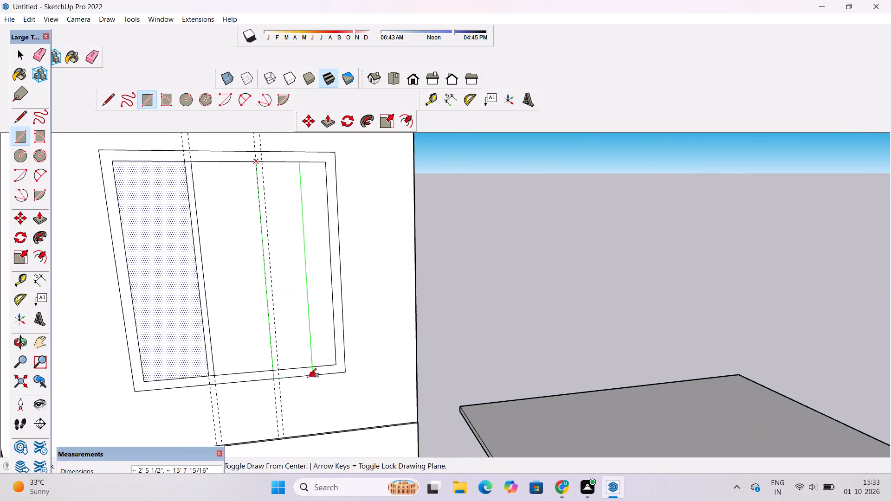
pyautogui.scroll(20, 307, 378)
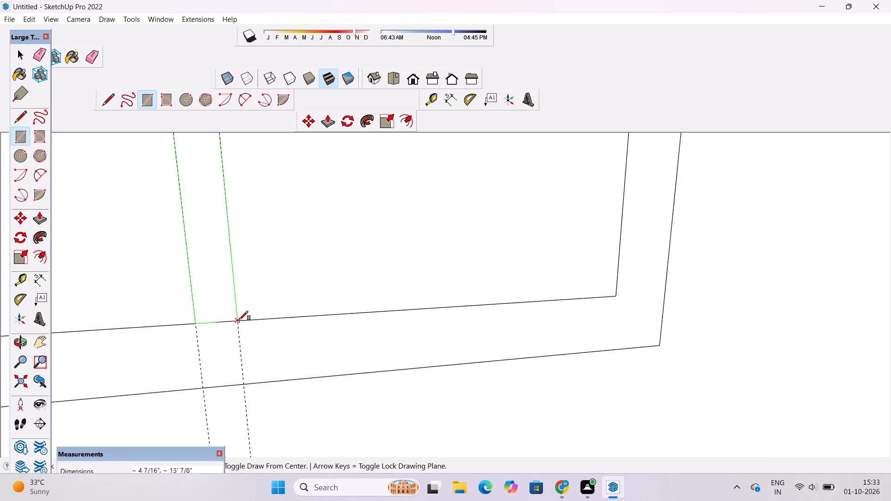
pyautogui.click(239, 320)
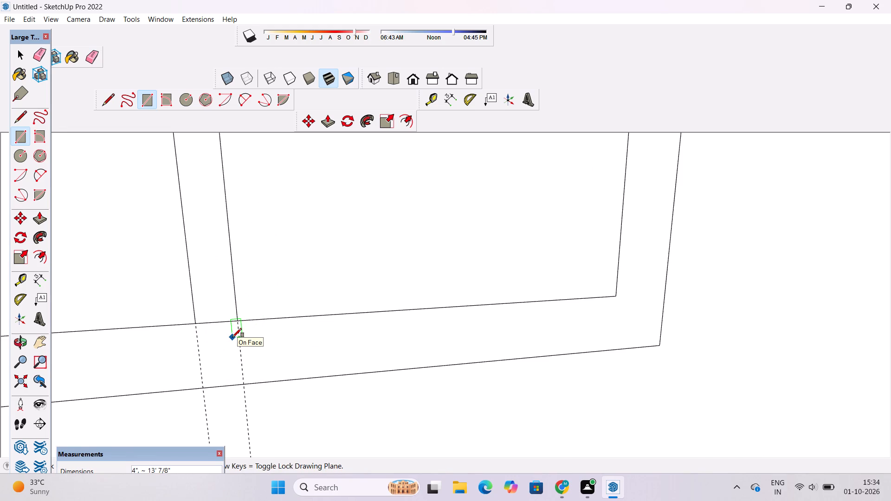
pyautogui.press('space')
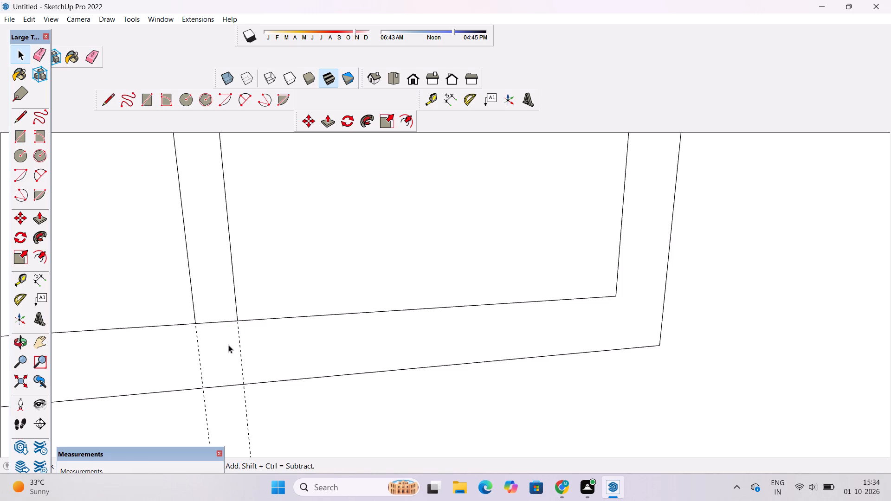
# Erase the two pairs of vertical guides running through the window mullions.
pyautogui.write('o')
pyautogui.scroll(-4, 228, 345)
pyautogui.moveTo(225, 353); pyautogui.dragTo(273, 373)
pyautogui.scroll(-5, 279, 371)
pyautogui.keyDown('shift'); pyautogui.moveTo(284, 370); pyautogui.dragTo(410, 334); pyautogui.keyUp('shift')
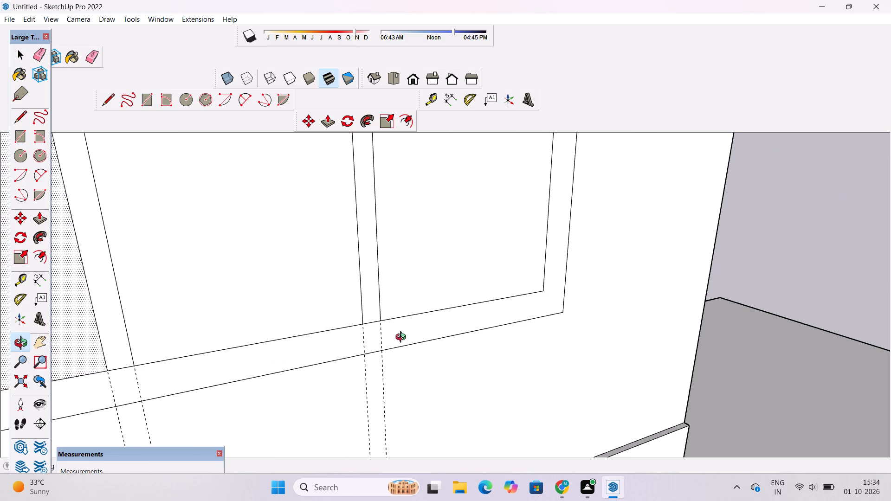
pyautogui.press('e')
pyautogui.moveTo(408, 381); pyautogui.dragTo(363, 405)
pyautogui.scroll(-6, 516, 309)
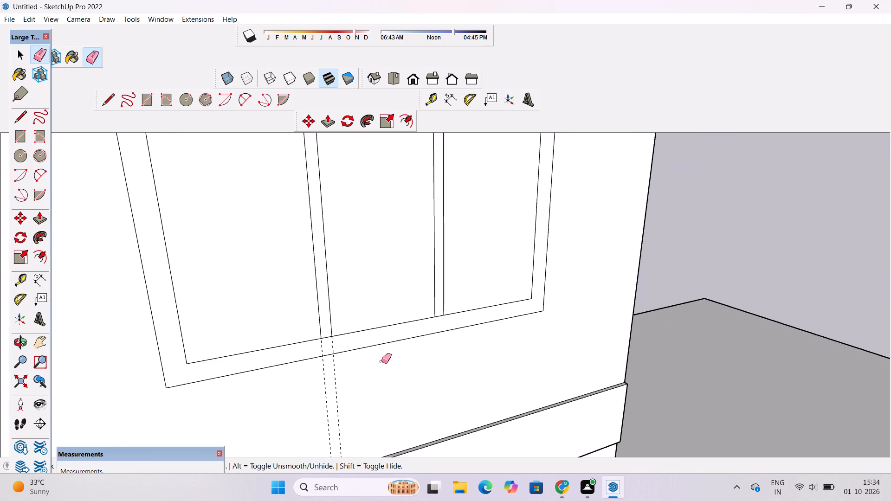
pyautogui.scroll(-2, 384, 358)
pyautogui.moveTo(378, 380); pyautogui.dragTo(330, 407)
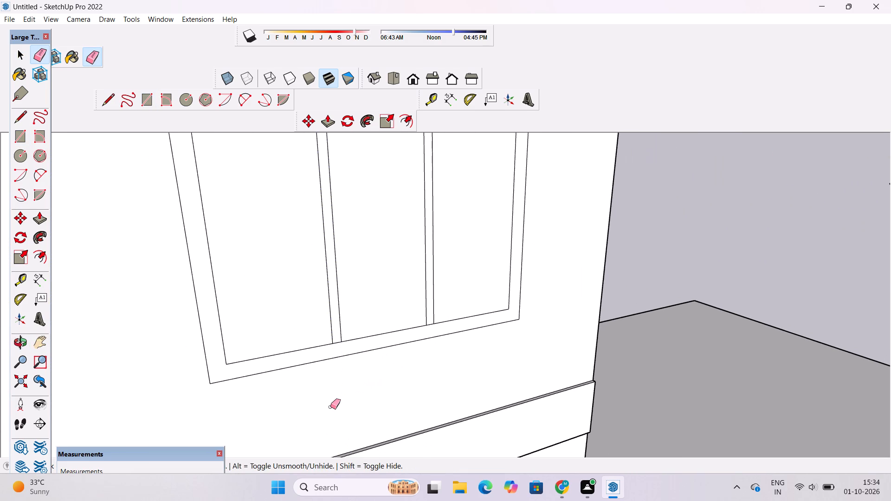
# Examine the three-pane window layout on the upper-storey gable-side wall from several angles and distances.
pyautogui.press('o')
pyautogui.keyDown('shift'); pyautogui.moveTo(364, 376); pyautogui.dragTo(358, 386); pyautogui.keyUp('shift')
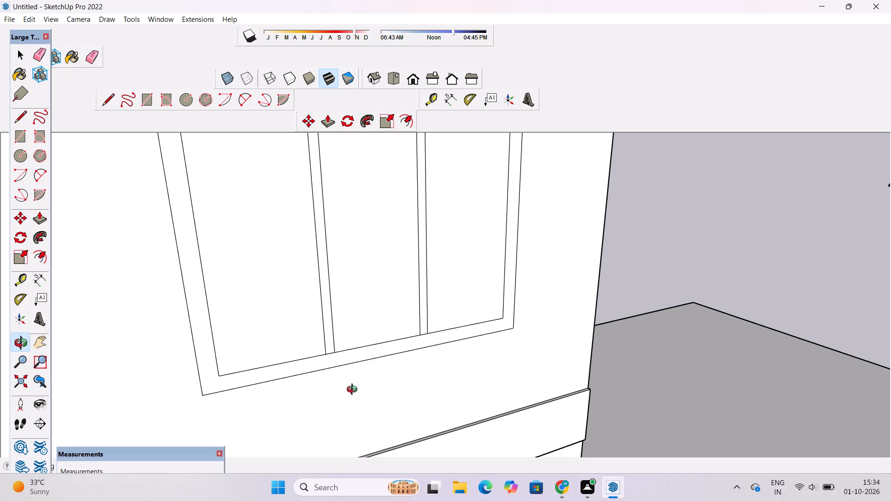
pyautogui.scroll(-4, 327, 362)
pyautogui.keyDown('shift'); pyautogui.moveTo(336, 356); pyautogui.dragTo(334, 362); pyautogui.keyUp('shift')
pyautogui.keyDown('shift'); pyautogui.moveTo(337, 360); pyautogui.dragTo(341, 376); pyautogui.keyUp('shift')
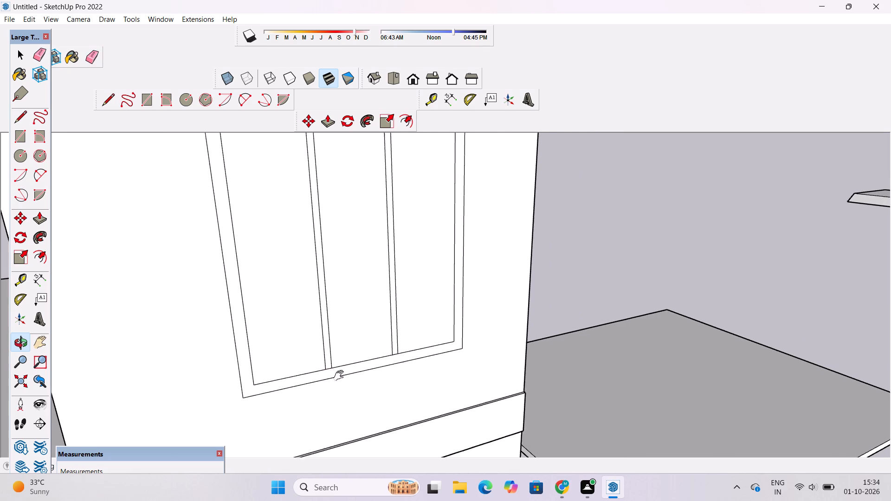
pyautogui.keyDown('shift'); pyautogui.moveTo(341, 376); pyautogui.dragTo(341, 378); pyautogui.keyUp('shift')
pyautogui.scroll(-2, 346, 372)
pyautogui.keyDown('shift'); pyautogui.moveTo(352, 362); pyautogui.dragTo(349, 389); pyautogui.keyUp('shift')
pyautogui.keyDown('shift'); pyautogui.moveTo(347, 384); pyautogui.dragTo(330, 392); pyautogui.keyUp('shift')
pyautogui.moveTo(332, 383); pyautogui.dragTo(328, 372)
pyautogui.scroll(2, 329, 362)
pyautogui.keyDown('shift'); pyautogui.moveTo(334, 359); pyautogui.dragTo(302, 312); pyautogui.keyUp('shift')
pyautogui.scroll(-1, 299, 315)
pyautogui.keyDown('shift'); pyautogui.moveTo(307, 317); pyautogui.dragTo(307, 332); pyautogui.keyUp('shift')
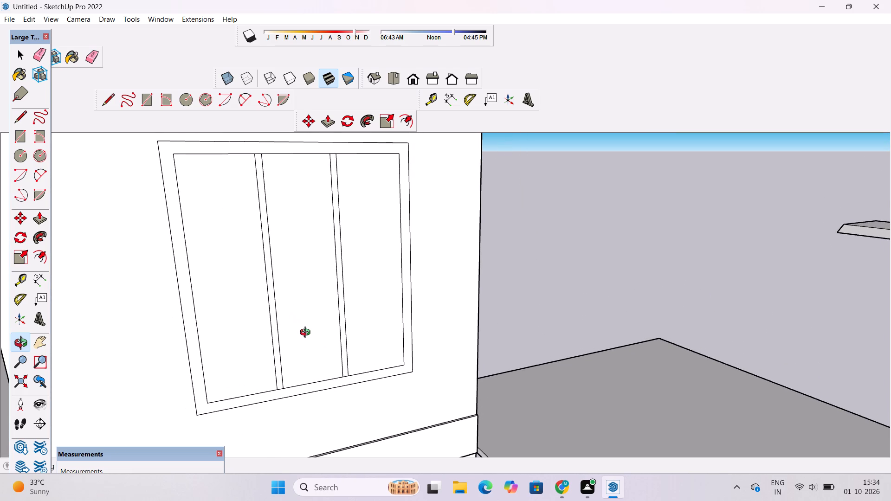
pyautogui.scroll(1, 307, 334)
pyautogui.scroll(-2, 307, 334)
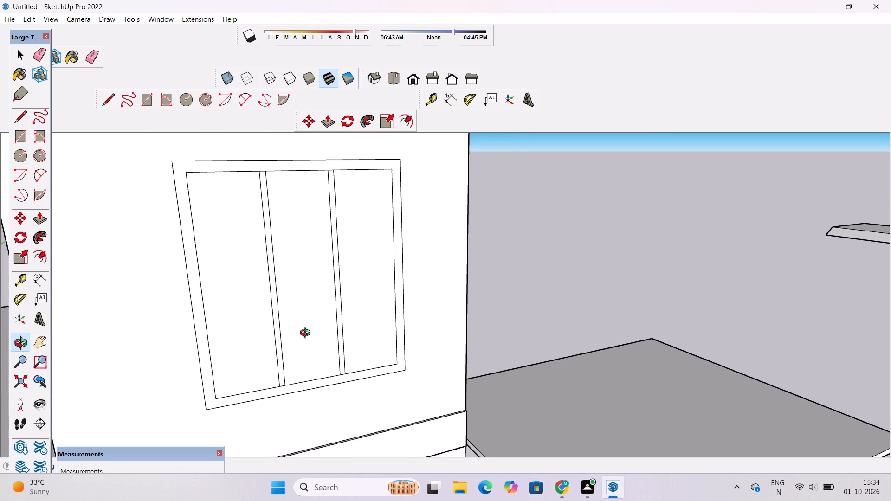
pyautogui.scroll(2, 307, 334)
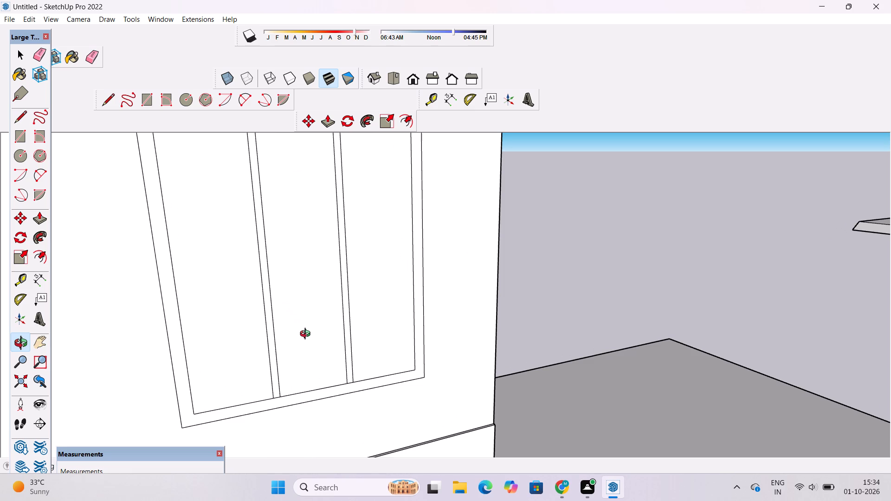
# Examine the upper-storey gable-side window outline and its place on the house from several angles and distances.
pyautogui.scroll(-2, 307, 335)
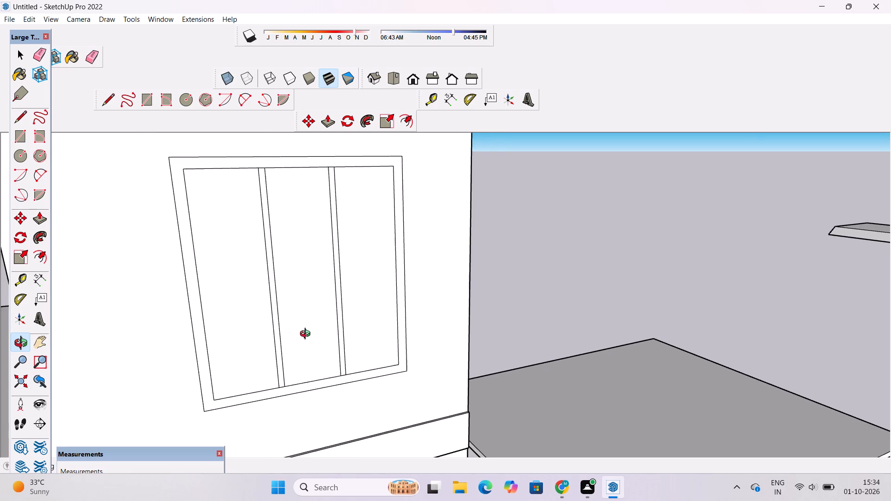
pyautogui.scroll(-2, 307, 335)
pyautogui.scroll(2, 307, 335)
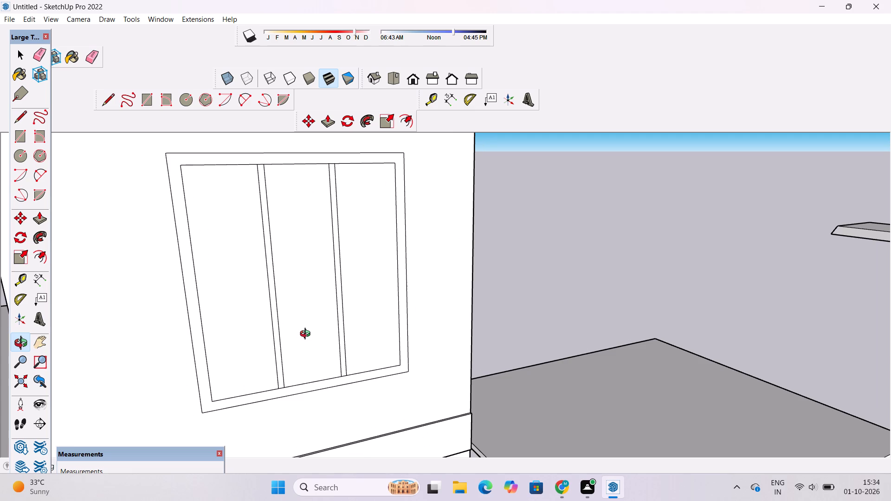
pyautogui.scroll(-6, 307, 335)
pyautogui.moveTo(413, 375); pyautogui.dragTo(362, 380)
pyautogui.keyDown('shift'); pyautogui.moveTo(355, 381); pyautogui.dragTo(423, 369); pyautogui.keyUp('shift')
pyautogui.scroll(1, 414, 377)
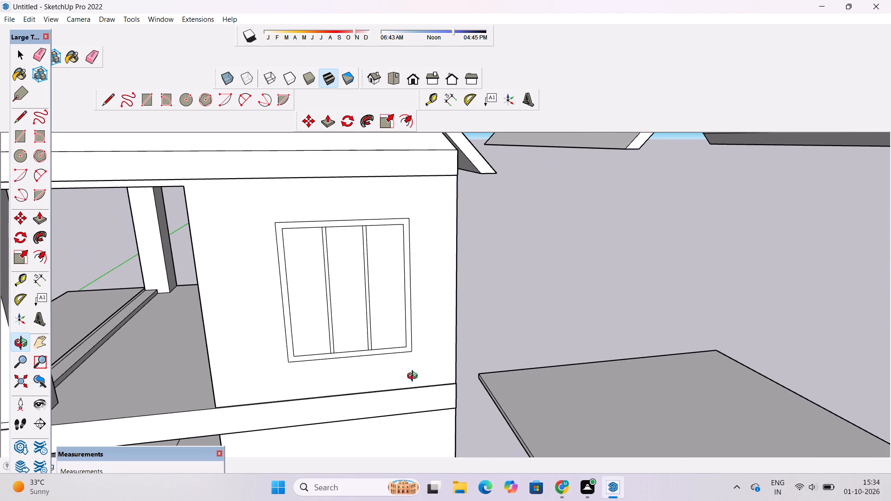
pyautogui.scroll(1, 414, 377)
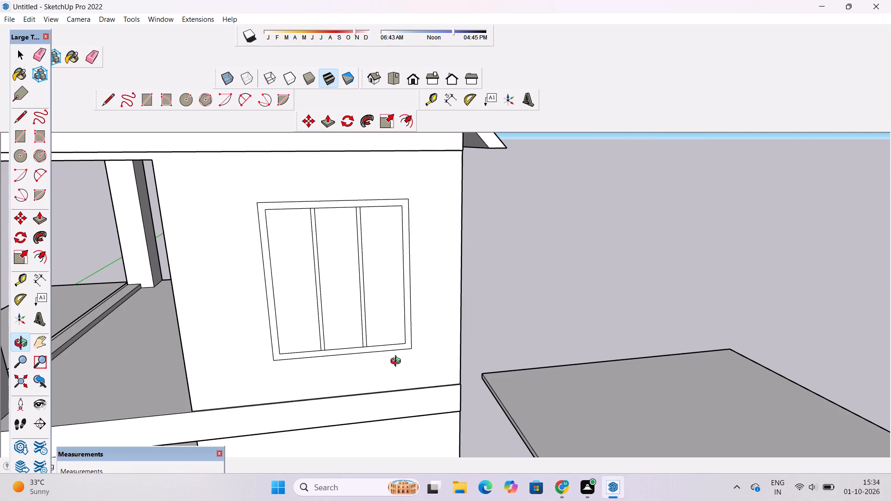
pyautogui.scroll(1, 381, 378)
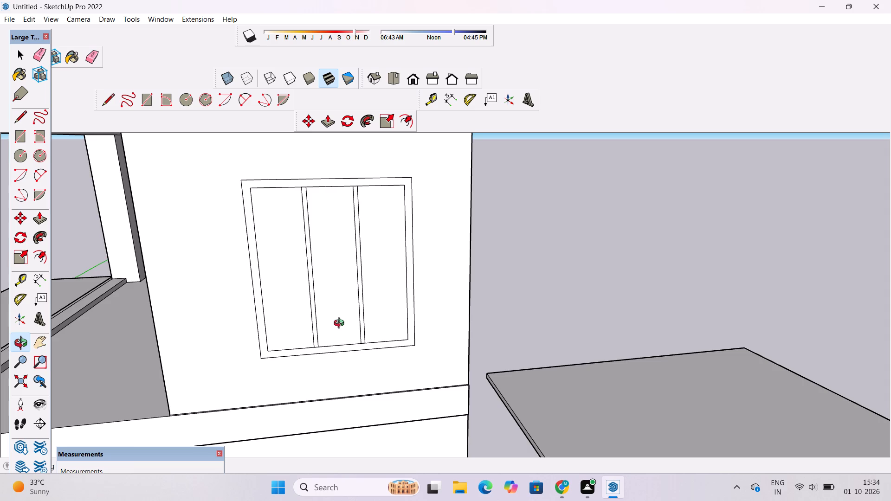
pyautogui.keyDown('shift'); pyautogui.moveTo(329, 342); pyautogui.dragTo(391, 328); pyautogui.keyUp('shift')
pyautogui.scroll(-4, 393, 329)
pyautogui.moveTo(394, 341); pyautogui.dragTo(395, 379)
pyautogui.moveTo(396, 392); pyautogui.dragTo(389, 331)
pyautogui.scroll(3, 379, 306)
pyautogui.keyDown('shift'); pyautogui.moveTo(379, 296); pyautogui.dragTo(381, 347); pyautogui.keyUp('shift')
pyautogui.scroll(-4, 381, 347)
pyautogui.moveTo(378, 352); pyautogui.dragTo(389, 402)
pyautogui.scroll(-5, 387, 398)
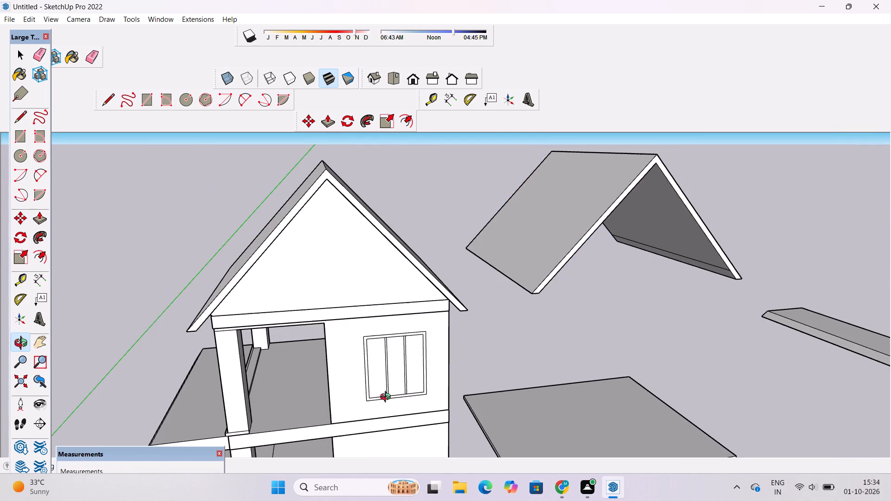
pyautogui.keyDown('shift'); pyautogui.moveTo(377, 402); pyautogui.dragTo(400, 363); pyautogui.keyUp('shift')
pyautogui.scroll(2, 406, 321)
pyautogui.moveTo(381, 328); pyautogui.dragTo(478, 363)
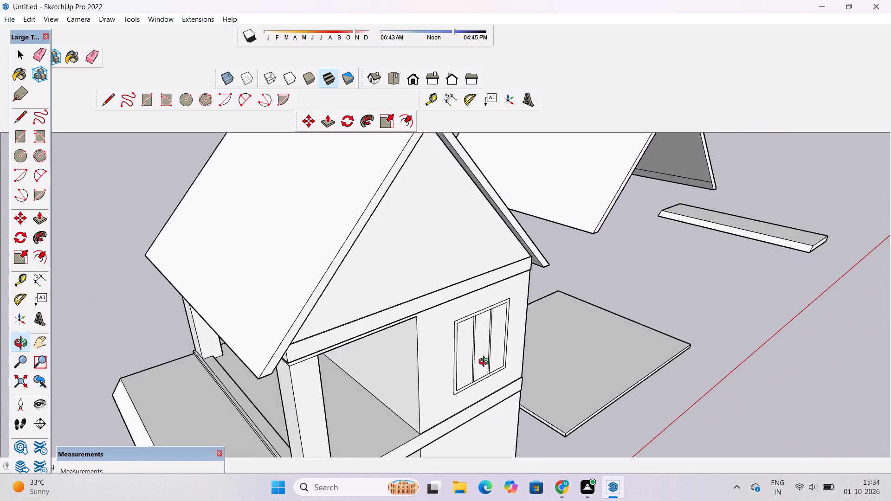
pyautogui.scroll(-3, 486, 363)
pyautogui.keyDown('shift'); pyautogui.moveTo(486, 367); pyautogui.dragTo(394, 352); pyautogui.keyUp('shift')
pyautogui.scroll(1, 388, 353)
pyautogui.moveTo(395, 399); pyautogui.dragTo(381, 319)
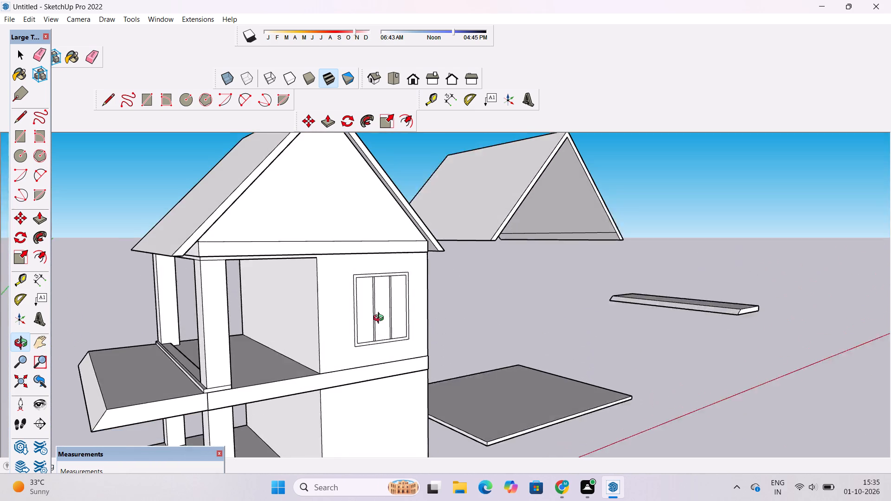
pyautogui.moveTo(381, 319); pyautogui.dragTo(380, 318)
pyautogui.keyDown('shift'); pyautogui.click(378, 321); pyautogui.keyUp('shift')
pyautogui.moveTo(377, 325); pyautogui.dragTo(381, 331)
pyautogui.keyDown('shift'); pyautogui.moveTo(382, 331); pyautogui.dragTo(376, 317); pyautogui.keyUp('shift')
pyautogui.scroll(-3, 376, 317)
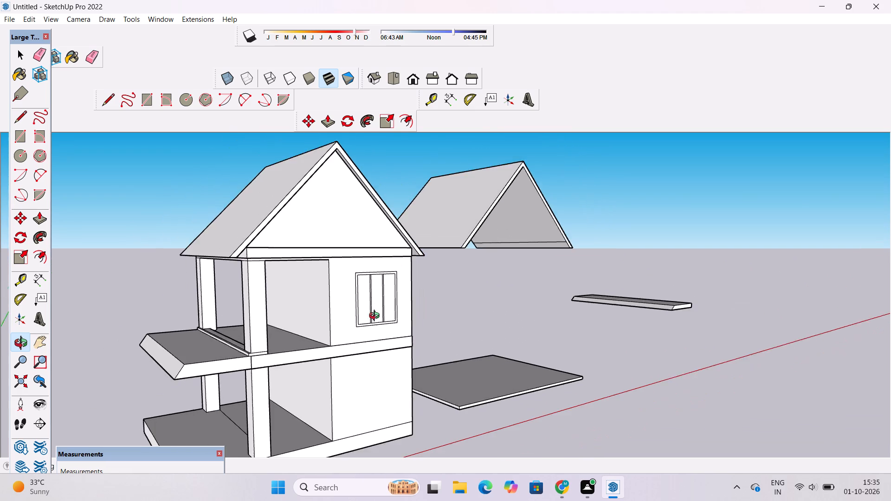
pyautogui.moveTo(377, 330); pyautogui.dragTo(382, 347)
pyautogui.scroll(3, 378, 328)
pyautogui.moveTo(357, 352); pyautogui.dragTo(392, 384)
pyautogui.scroll(8, 385, 339)
pyautogui.keyDown('shift'); pyautogui.moveTo(384, 327); pyautogui.dragTo(382, 323); pyautogui.keyUp('shift')
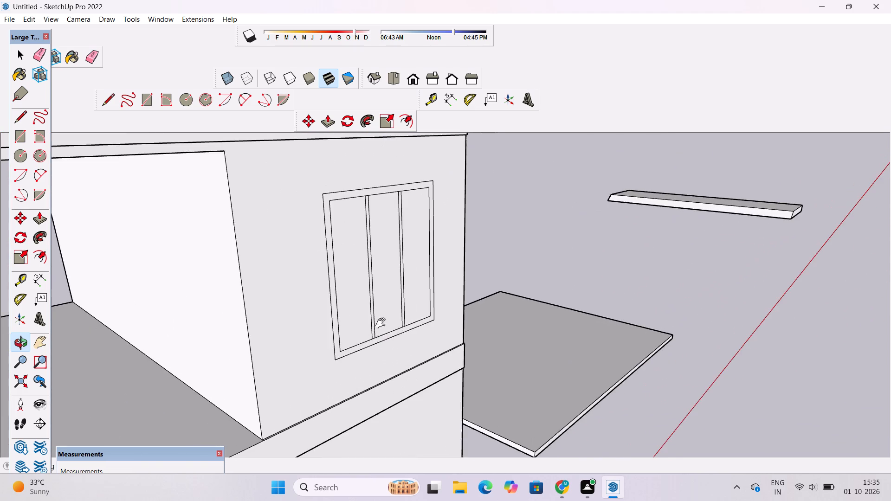
pyautogui.keyDown('shift'); pyautogui.moveTo(382, 323); pyautogui.dragTo(364, 308); pyautogui.keyUp('shift')
pyautogui.moveTo(351, 311); pyautogui.dragTo(389, 332)
pyautogui.scroll(3, 394, 327)
pyautogui.keyDown('shift'); pyautogui.moveTo(394, 326); pyautogui.dragTo(347, 324); pyautogui.keyUp('shift')
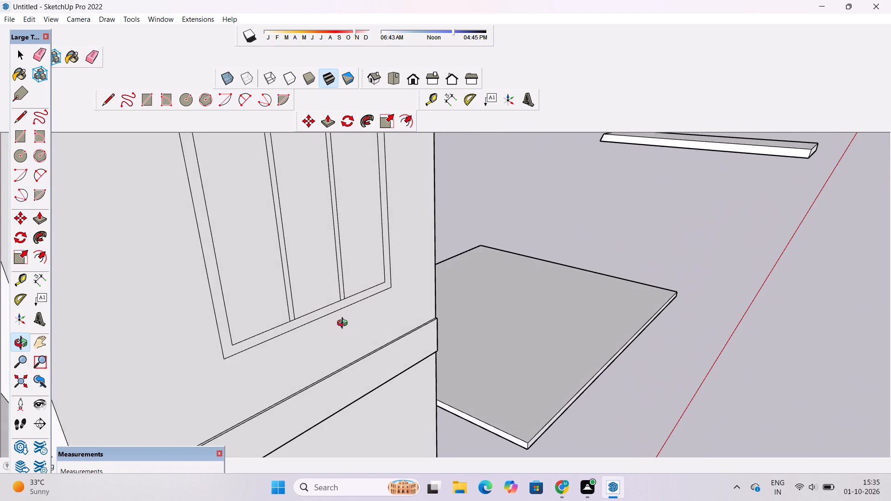
pyautogui.scroll(-2, 344, 324)
pyautogui.moveTo(332, 328); pyautogui.dragTo(325, 328)
pyautogui.keyDown('shift'); pyautogui.moveTo(318, 330); pyautogui.dragTo(330, 327); pyautogui.keyUp('shift')
pyautogui.moveTo(329, 328); pyautogui.dragTo(313, 329)
pyautogui.keyDown('shift'); pyautogui.moveTo(313, 329); pyautogui.dragTo(320, 328); pyautogui.keyUp('shift')
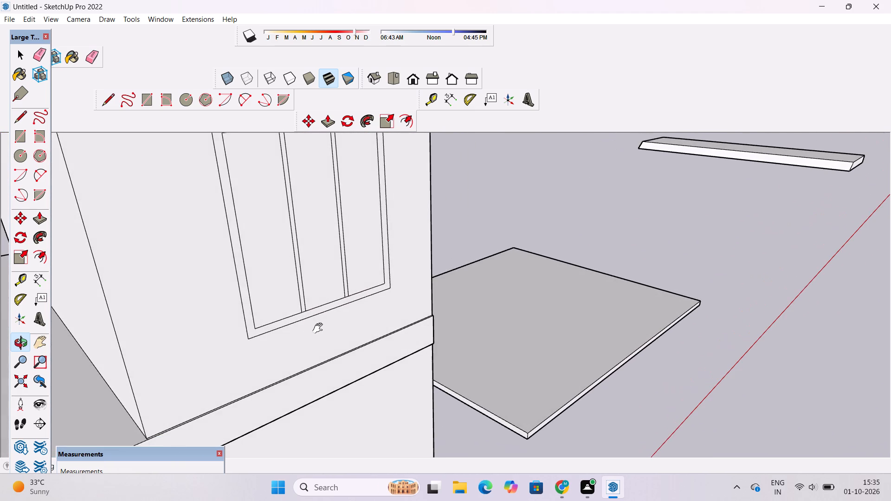
pyautogui.keyDown('shift'); pyautogui.moveTo(320, 328); pyautogui.dragTo(321, 328); pyautogui.keyUp('shift')
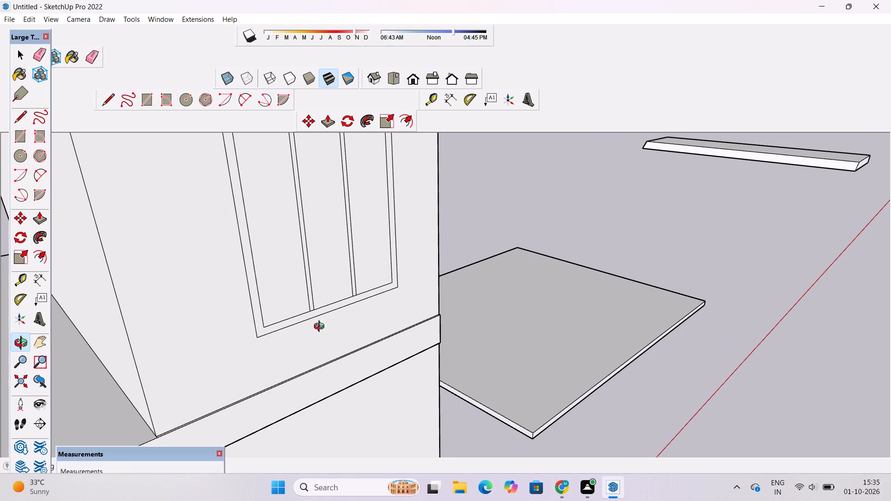
pyautogui.scroll(-7, 321, 328)
pyautogui.keyDown('shift'); pyautogui.moveTo(323, 328); pyautogui.dragTo(329, 336); pyautogui.keyUp('shift')
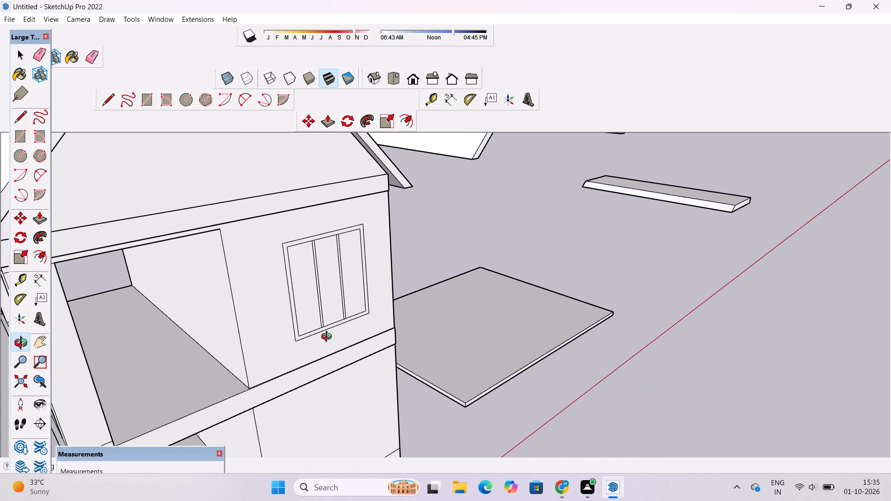
pyautogui.moveTo(329, 338); pyautogui.dragTo(328, 327)
pyautogui.keyDown('shift'); pyautogui.moveTo(328, 327); pyautogui.dragTo(337, 336); pyautogui.keyUp('shift')
pyautogui.moveTo(337, 336); pyautogui.dragTo(337, 321)
pyautogui.moveTo(329, 329); pyautogui.dragTo(320, 340)
pyautogui.keyDown('shift'); pyautogui.moveTo(318, 345); pyautogui.dragTo(334, 339); pyautogui.keyUp('shift')
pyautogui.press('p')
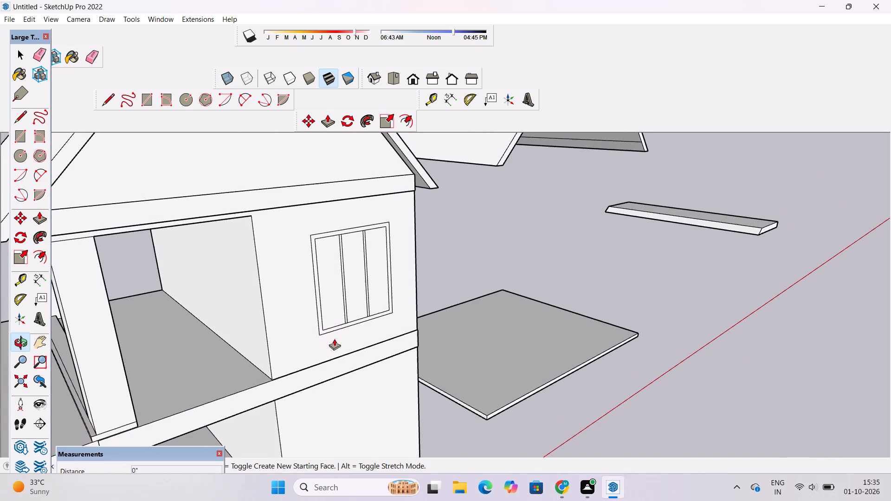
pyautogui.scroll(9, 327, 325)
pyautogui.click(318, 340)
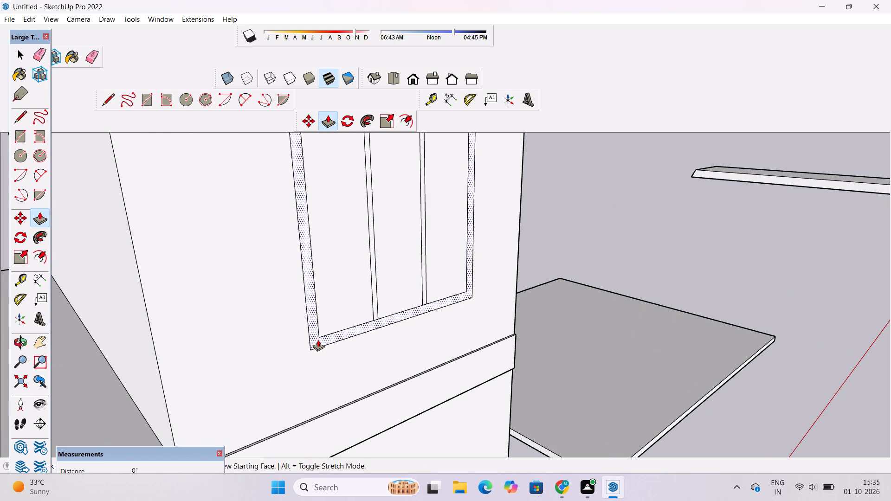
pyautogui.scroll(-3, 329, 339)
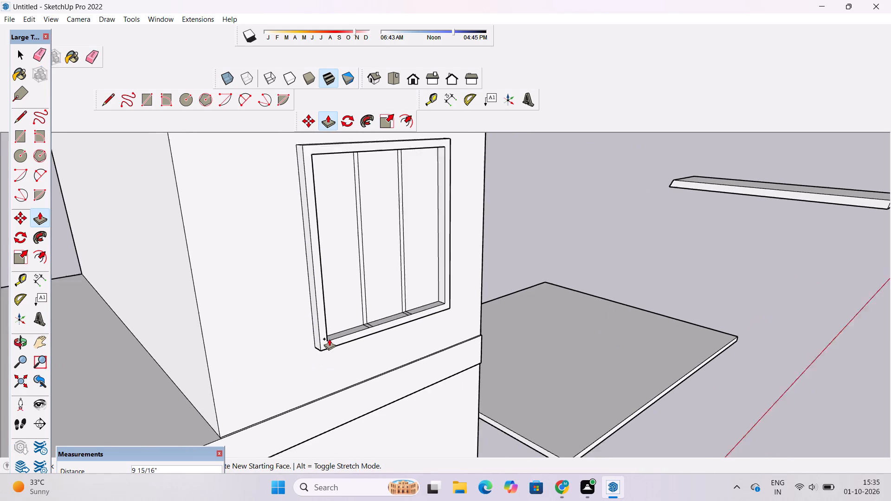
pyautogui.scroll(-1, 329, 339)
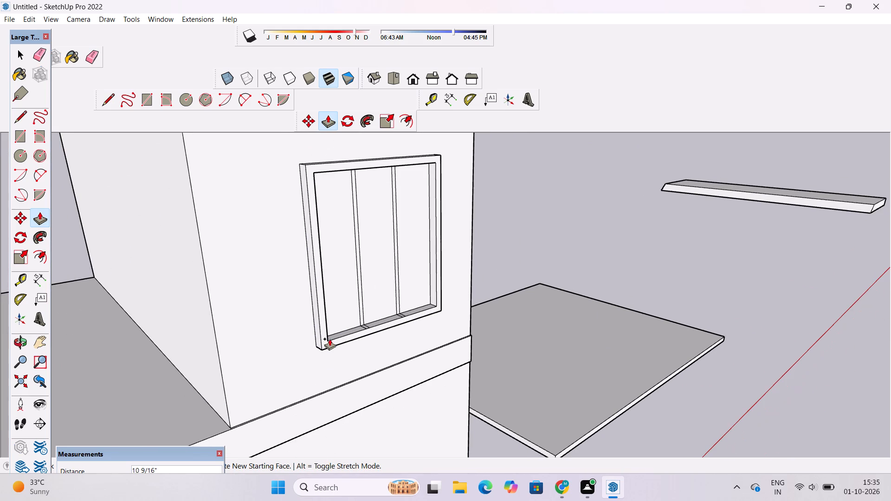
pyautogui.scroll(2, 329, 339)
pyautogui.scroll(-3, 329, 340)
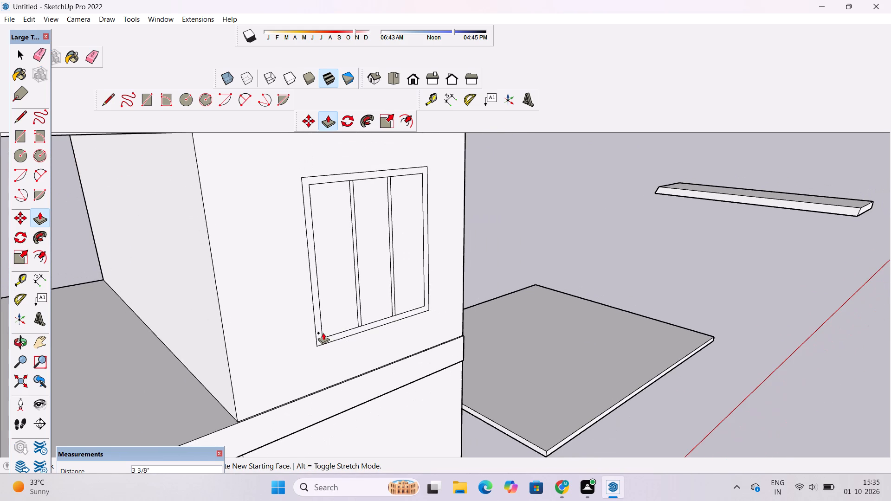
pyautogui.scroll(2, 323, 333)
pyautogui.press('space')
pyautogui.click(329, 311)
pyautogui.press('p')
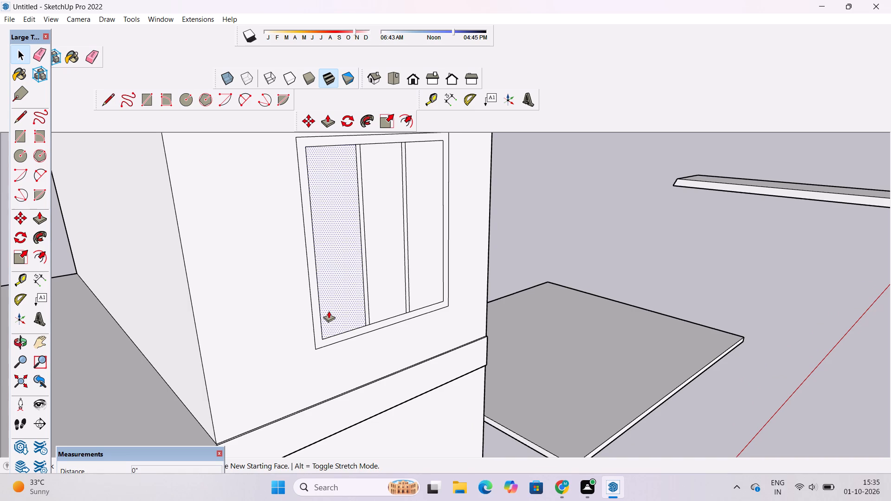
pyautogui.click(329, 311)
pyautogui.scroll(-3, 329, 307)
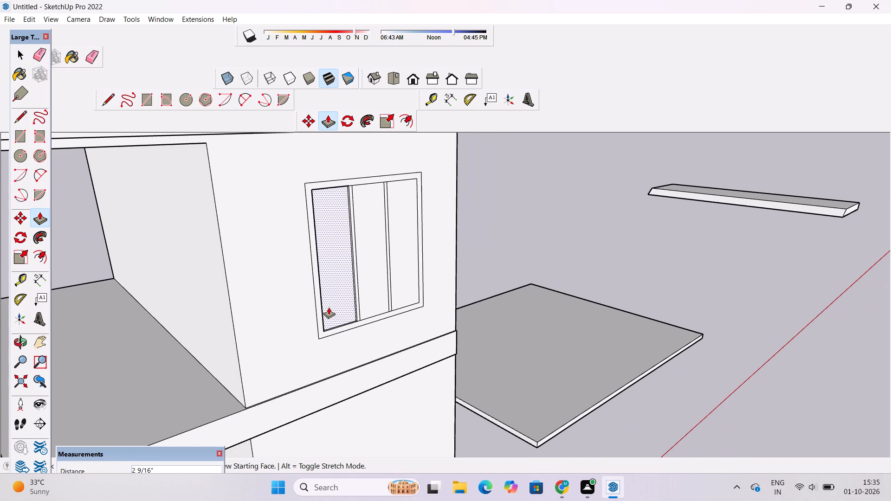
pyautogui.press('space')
# Push/Pull the outer frame face of the upper-storey gable-side window 2" out from the wall.
pyautogui.scroll(4, 311, 314)
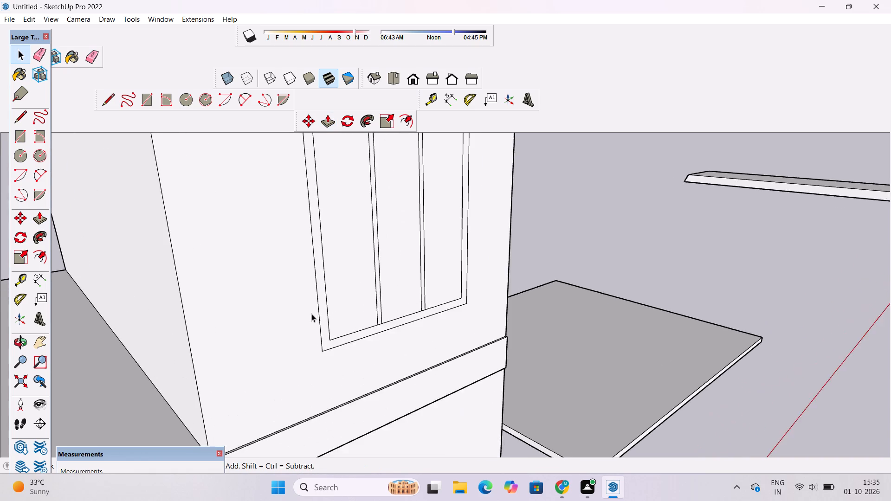
pyautogui.scroll(5, 311, 314)
pyautogui.click(329, 302)
pyautogui.press('p')
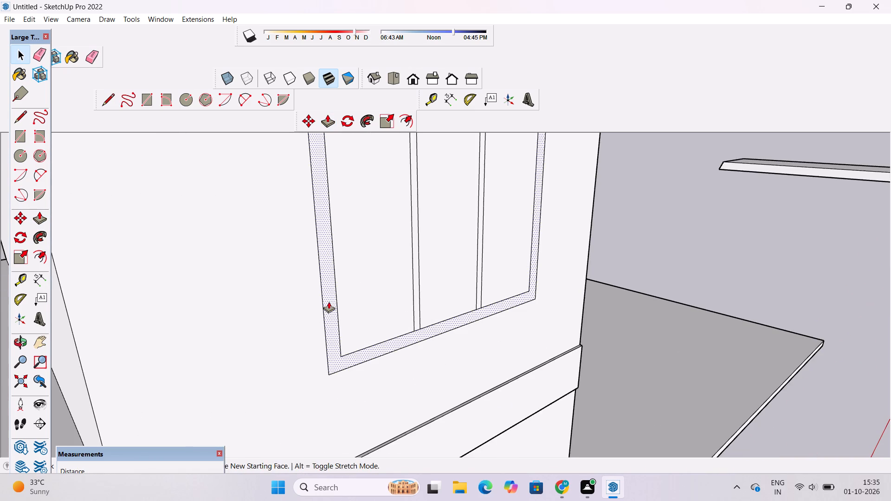
pyautogui.click(329, 302)
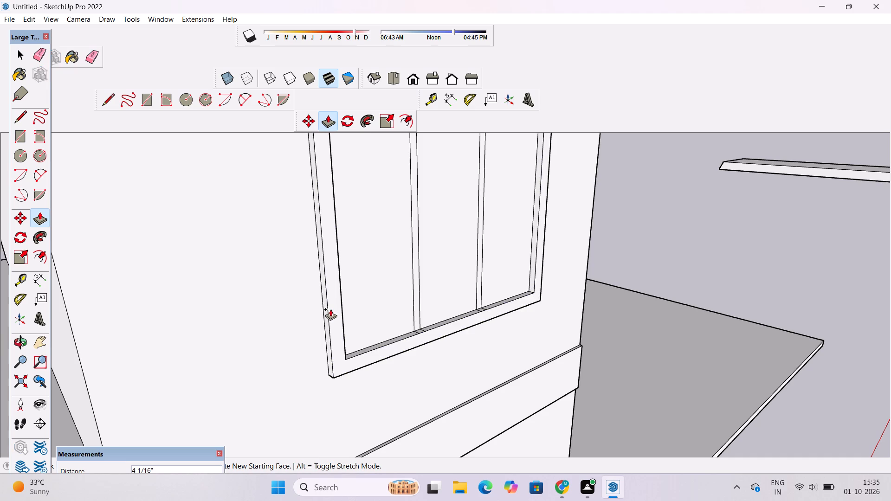
pyautogui.press('2')
pyautogui.hotkey('shift', '"')
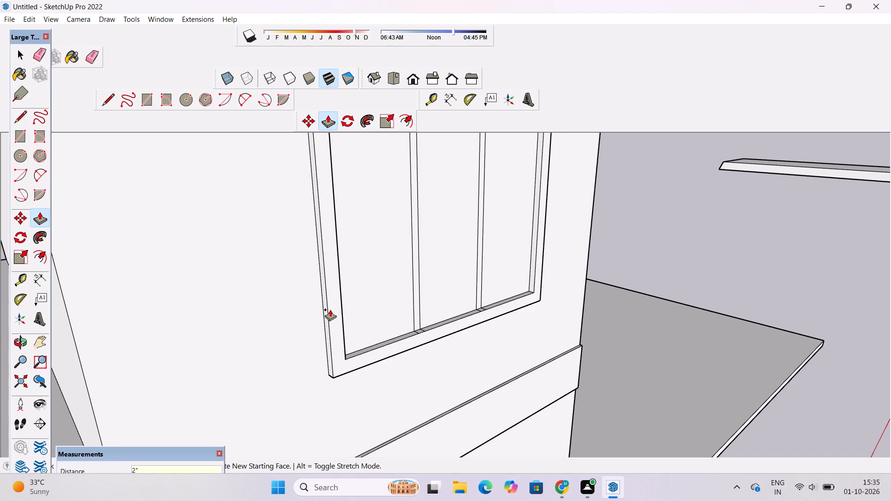
pyautogui.press('Return')
# Push/Pull the left-hand window mullion 2" outward, flush with the front of the raised frame.
pyautogui.press('o')
pyautogui.scroll(-7, 285, 317)
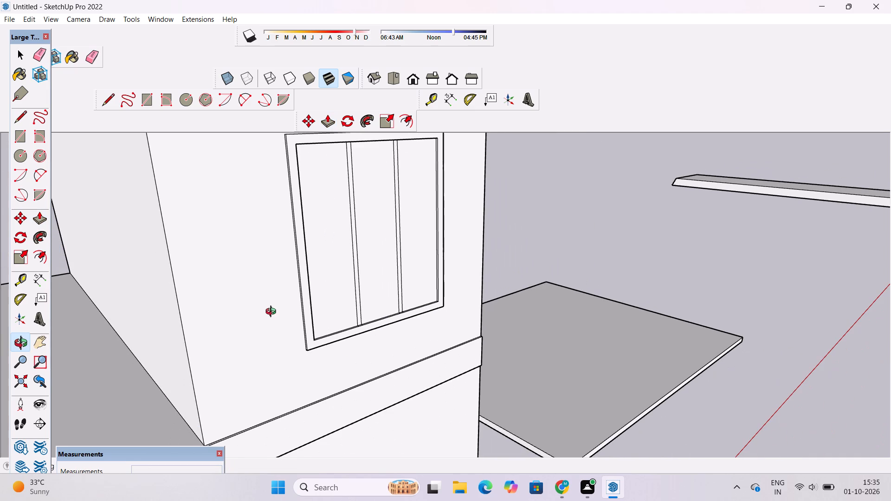
pyautogui.scroll(-1, 277, 278)
pyautogui.scroll(2, 377, 143)
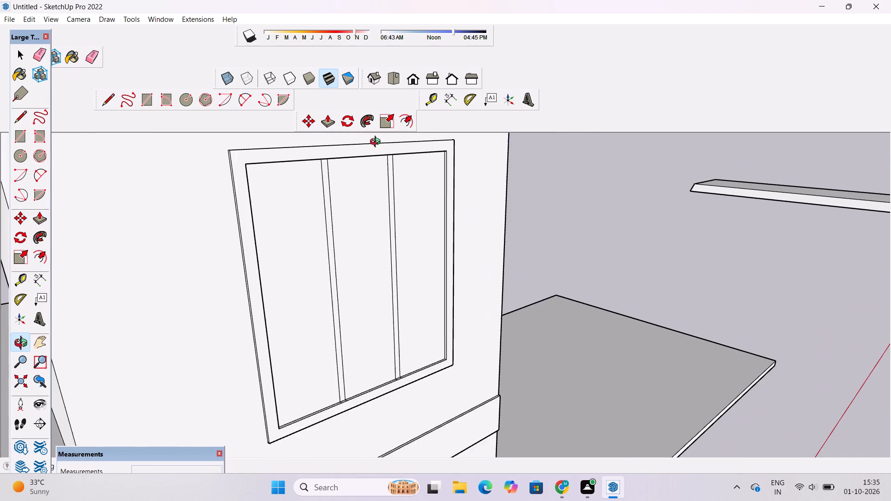
pyautogui.scroll(7, 377, 143)
pyautogui.scroll(3, 317, 219)
pyautogui.moveTo(305, 229); pyautogui.dragTo(296, 218)
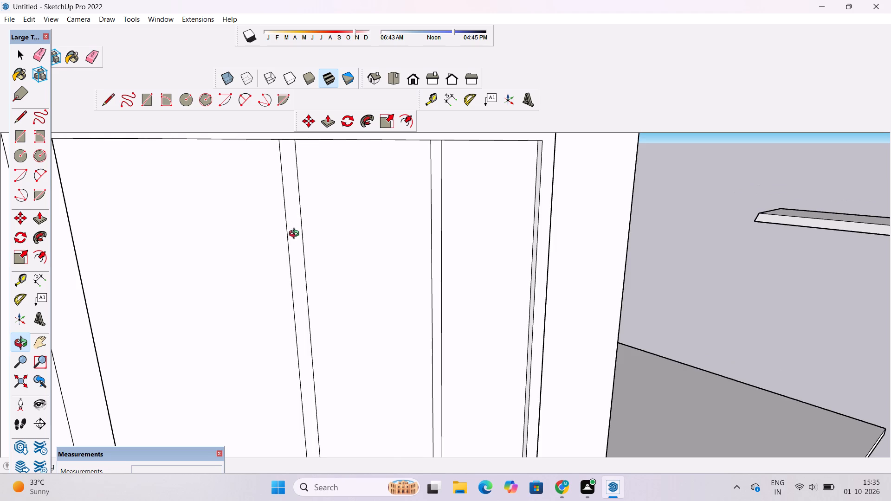
pyautogui.keyDown('shift'); pyautogui.moveTo(296, 235); pyautogui.dragTo(252, 299); pyautogui.keyUp('shift')
pyautogui.moveTo(248, 320); pyautogui.dragTo(246, 280)
pyautogui.moveTo(246, 279); pyautogui.dragTo(237, 281)
pyautogui.moveTo(236, 281); pyautogui.dragTo(276, 263)
pyautogui.keyDown('shift'); pyautogui.moveTo(254, 281); pyautogui.dragTo(282, 263); pyautogui.keyUp('shift')
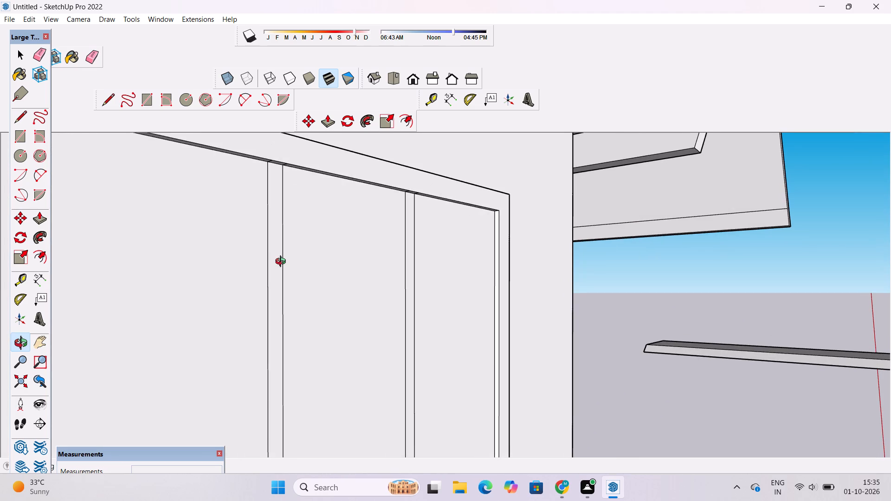
pyautogui.click(283, 263)
pyautogui.press('p')
pyautogui.click(276, 181)
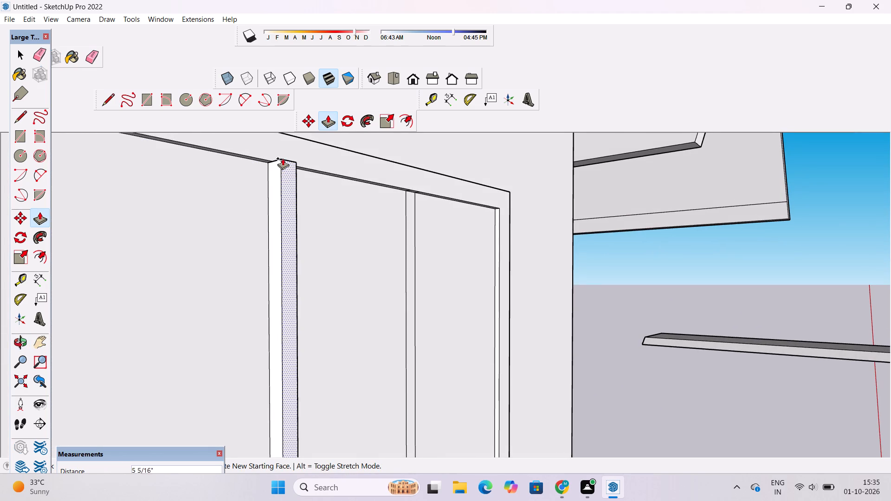
pyautogui.click(283, 145)
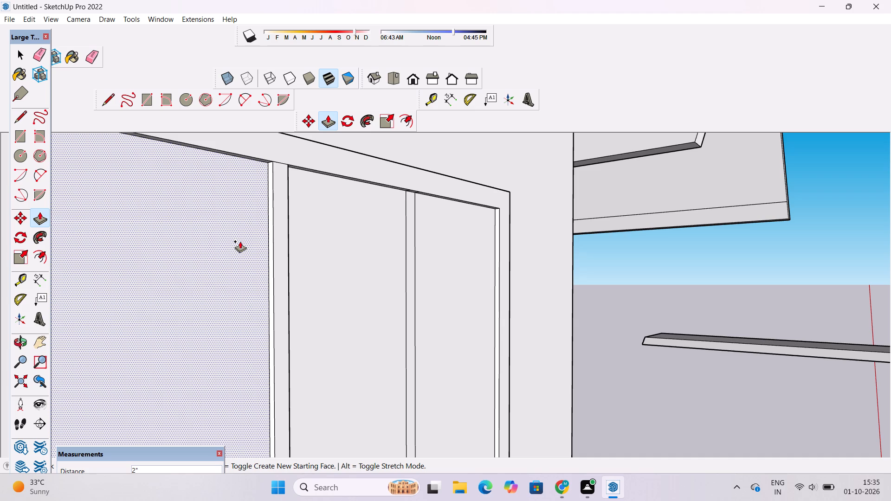
# Push/Pull the right-hand window mullion outward, flush with the front of the raised frame.
pyautogui.scroll(-1, 232, 254)
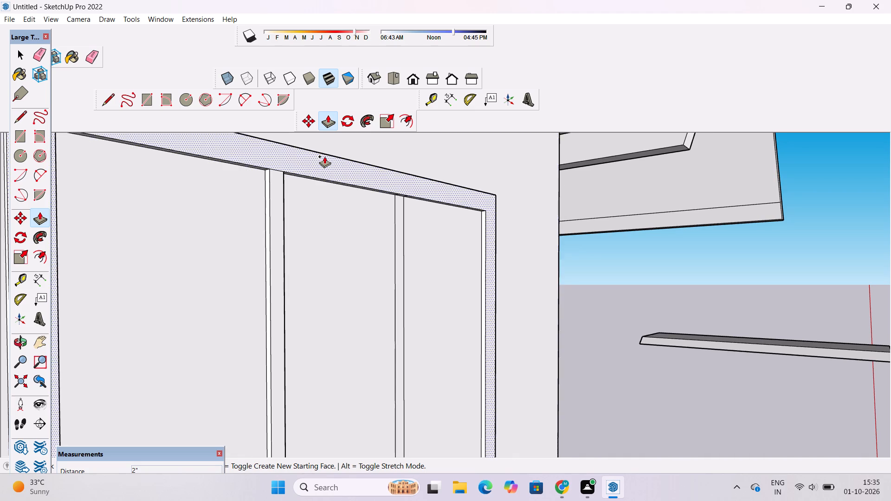
pyautogui.scroll(3, 324, 156)
pyautogui.click(422, 212)
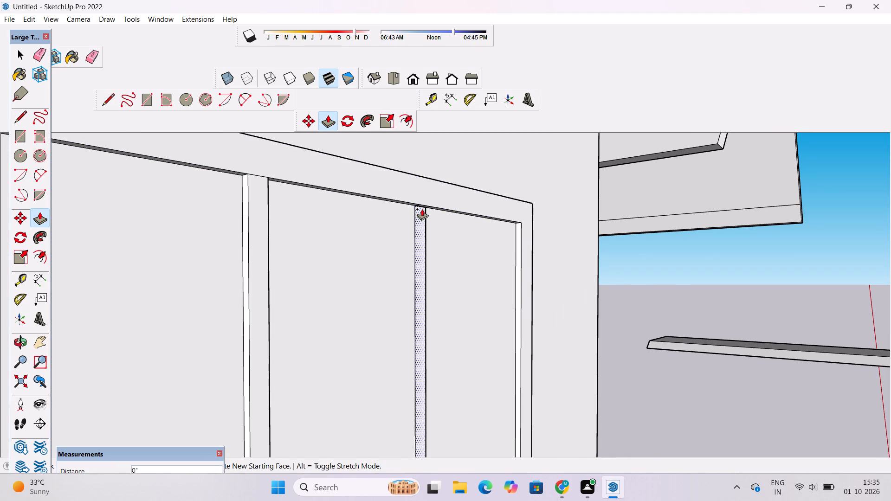
pyautogui.click(422, 200)
# Examine the raised frame and mullions of the upper-storey gable-side window from several angles and distances.
pyautogui.press('o')
pyautogui.scroll(-1, 427, 211)
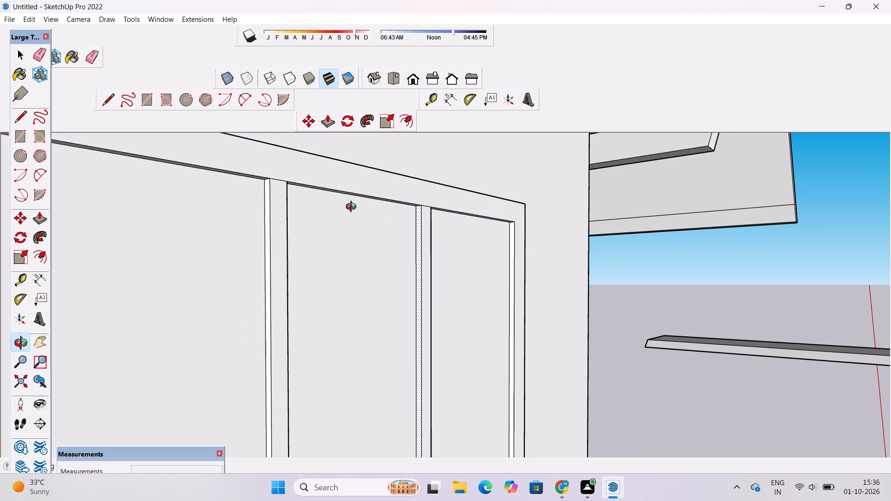
pyautogui.scroll(-3, 232, 220)
pyautogui.moveTo(367, 201); pyautogui.dragTo(369, 235)
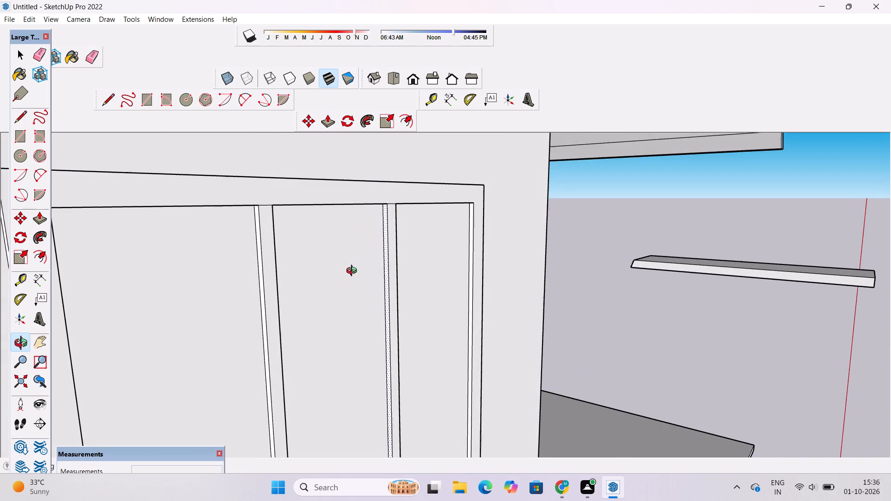
pyautogui.keyDown('shift'); pyautogui.moveTo(353, 275); pyautogui.dragTo(509, 225); pyautogui.keyUp('shift')
pyautogui.keyDown('shift'); pyautogui.scroll(-14, 509, 225); pyautogui.keyUp('shift')
pyautogui.moveTo(533, 259); pyautogui.dragTo(482, 280)
pyautogui.scroll(5, 476, 237)
pyautogui.keyDown('shift'); pyautogui.moveTo(437, 231); pyautogui.dragTo(417, 253); pyautogui.keyUp('shift')
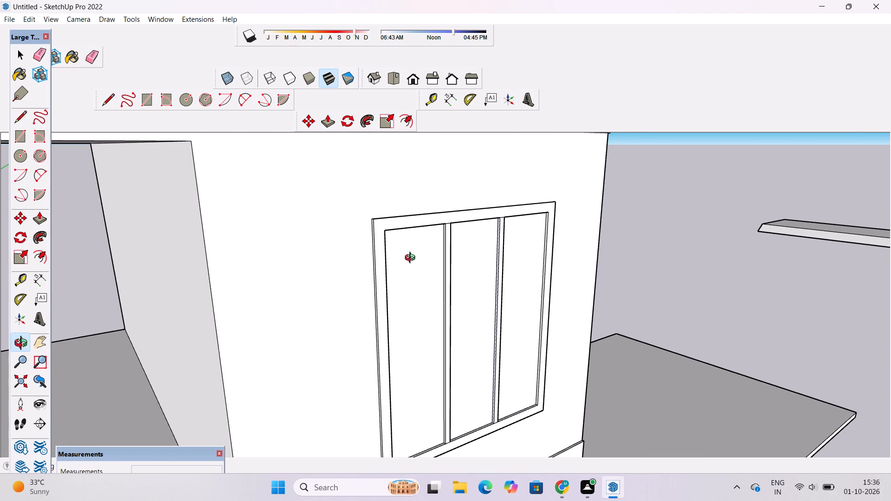
pyautogui.moveTo(395, 281); pyautogui.dragTo(422, 285)
pyautogui.scroll(-2, 422, 285)
pyautogui.keyDown('shift'); pyautogui.moveTo(426, 284); pyautogui.dragTo(411, 316); pyautogui.keyUp('shift')
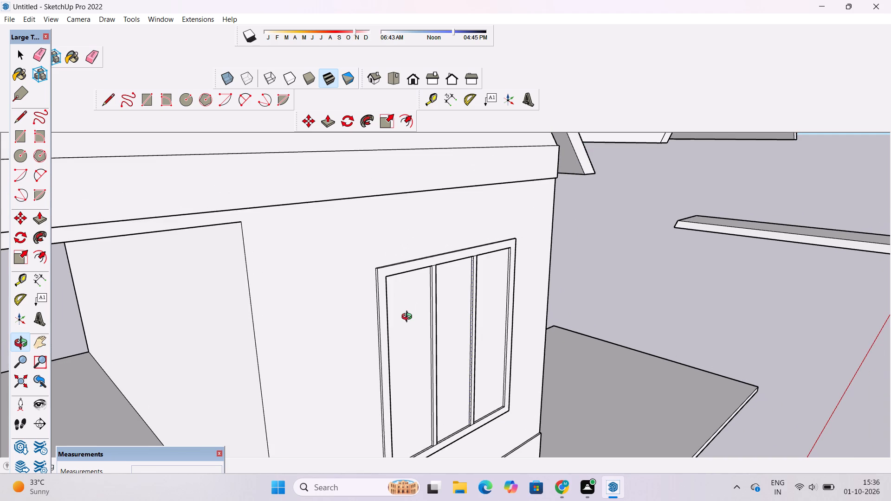
pyautogui.keyDown('shift'); pyautogui.moveTo(408, 318); pyautogui.dragTo(408, 324); pyautogui.keyUp('shift')
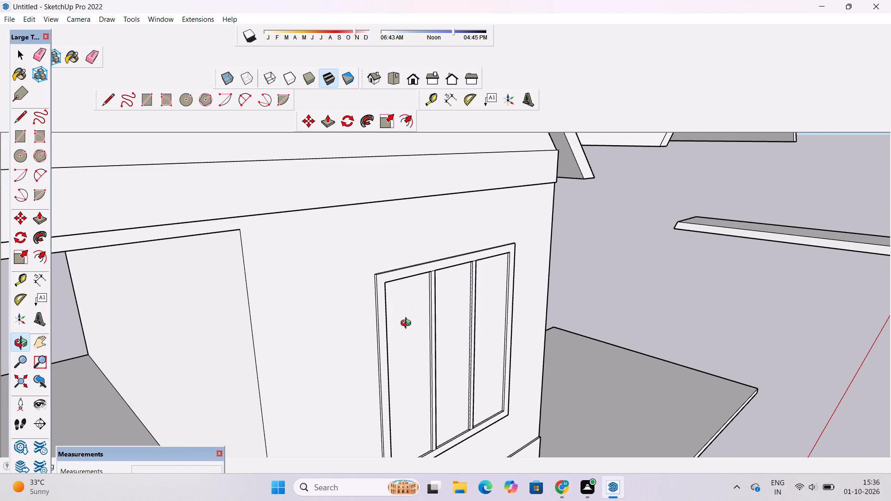
pyautogui.scroll(-3, 409, 324)
pyautogui.keyDown('shift'); pyautogui.moveTo(409, 324); pyautogui.dragTo(431, 334); pyautogui.keyUp('shift')
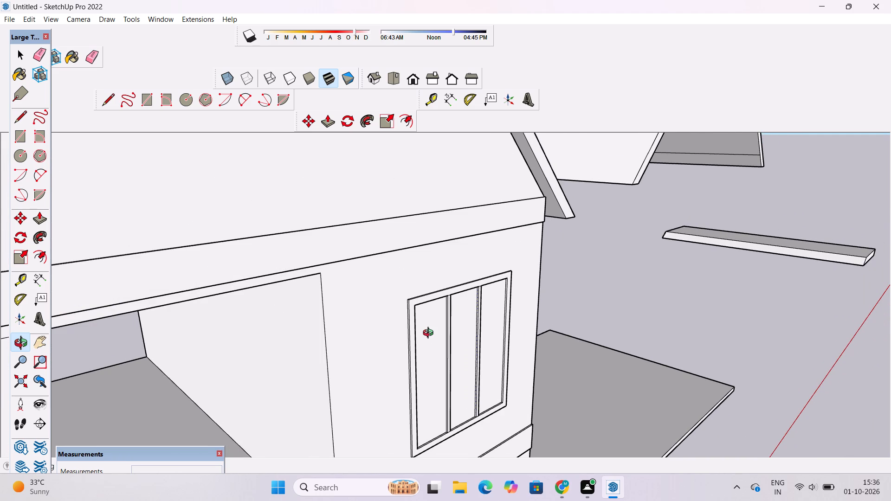
pyautogui.scroll(1, 430, 334)
pyautogui.scroll(-1, 430, 334)
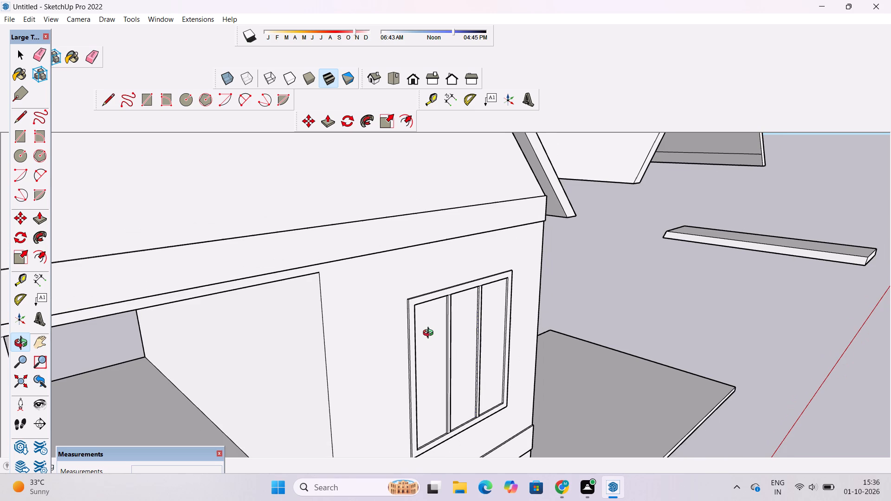
pyautogui.scroll(2, 430, 334)
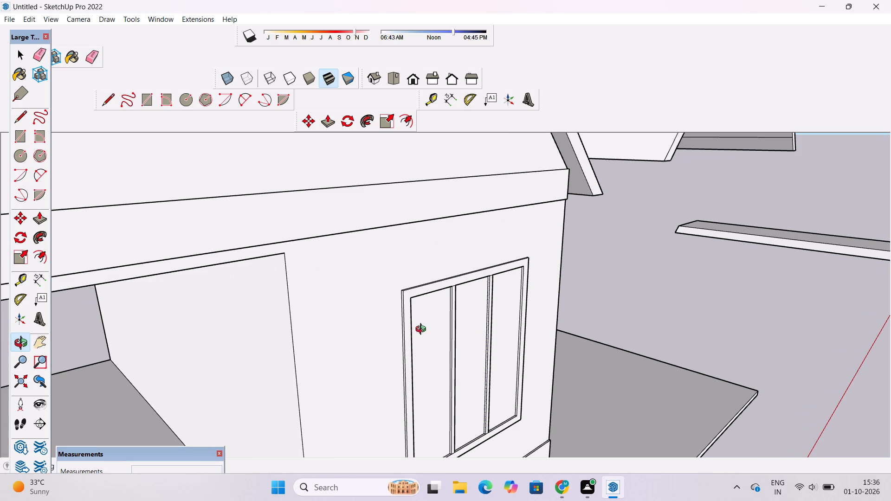
pyautogui.scroll(-2, 418, 331)
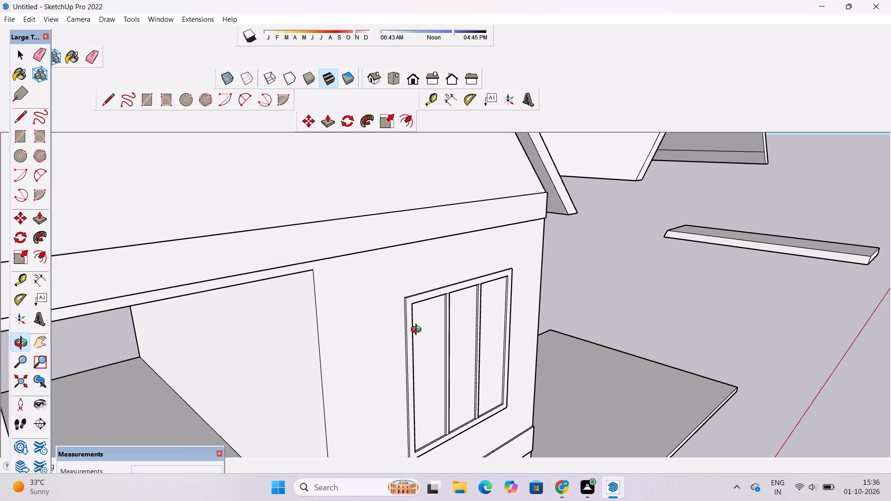
pyautogui.scroll(2, 418, 331)
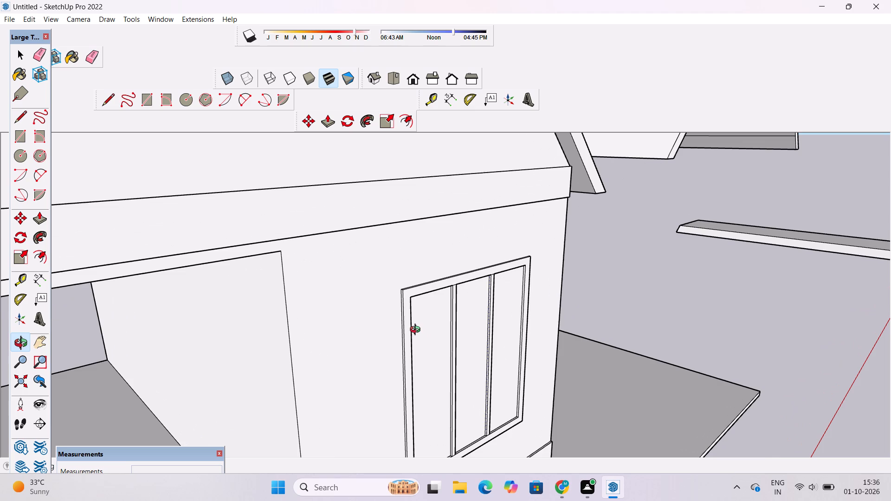
pyautogui.scroll(-7, 417, 331)
# Examine the upper storey from the gable-side window round to the open front bay between the corner columns.
pyautogui.keyDown('shift'); pyautogui.moveTo(398, 351); pyautogui.dragTo(480, 246); pyautogui.keyUp('shift')
pyautogui.scroll(-6, 484, 245)
pyautogui.moveTo(488, 255); pyautogui.dragTo(356, 247)
pyautogui.keyDown('shift'); pyautogui.moveTo(356, 247); pyautogui.dragTo(388, 309); pyautogui.keyUp('shift')
pyautogui.moveTo(391, 318); pyautogui.dragTo(482, 276)
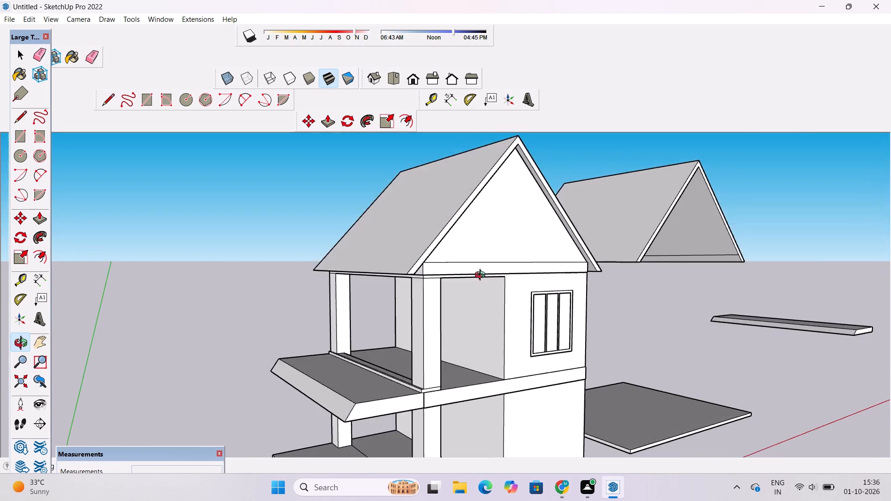
pyautogui.moveTo(482, 276); pyautogui.dragTo(374, 313)
pyautogui.scroll(-2, 378, 307)
pyautogui.moveTo(376, 307); pyautogui.dragTo(442, 294)
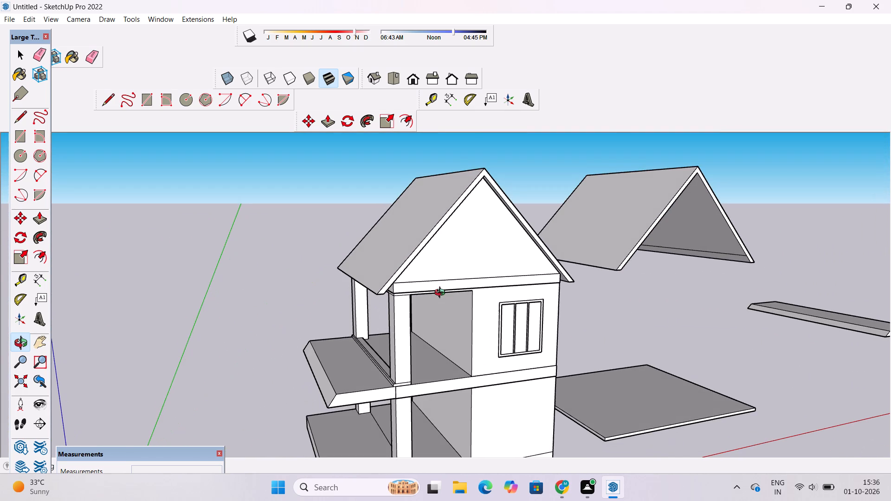
pyautogui.scroll(5, 416, 328)
pyautogui.keyDown('shift'); pyautogui.moveTo(422, 333); pyautogui.dragTo(420, 321); pyautogui.keyUp('shift')
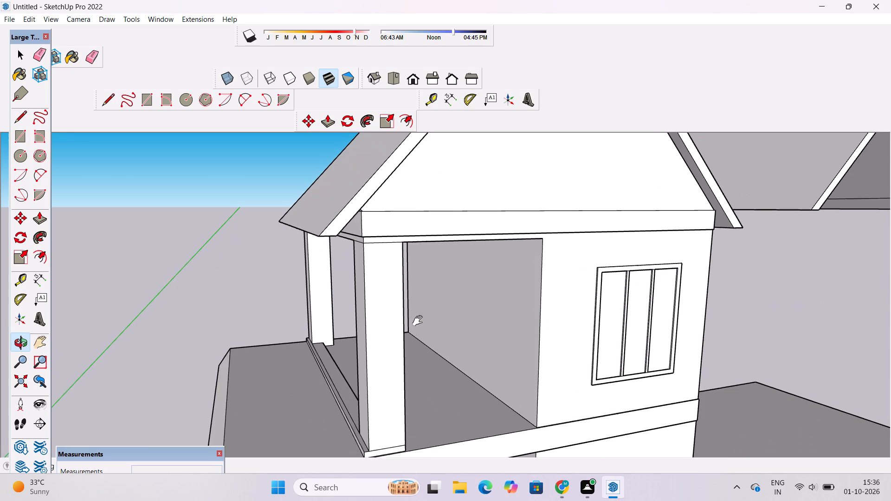
pyautogui.keyDown('shift'); pyautogui.moveTo(420, 321); pyautogui.dragTo(418, 316); pyautogui.keyUp('shift')
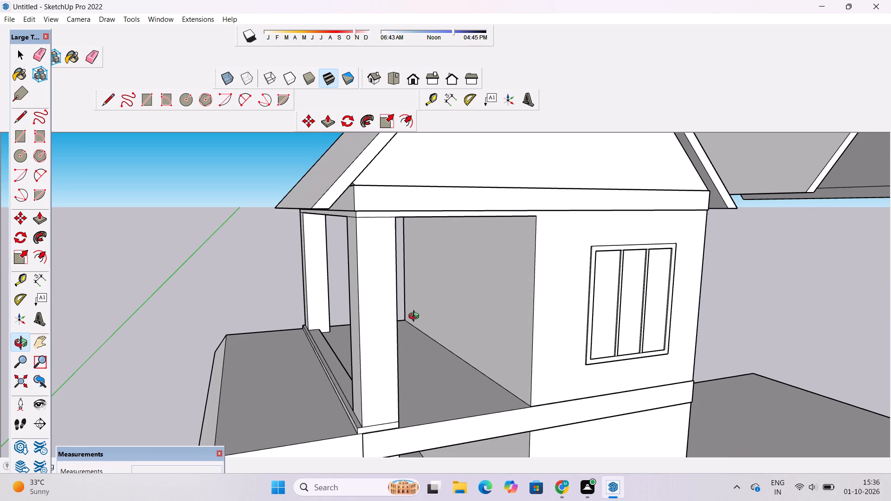
pyautogui.scroll(-2, 416, 317)
pyautogui.moveTo(429, 340); pyautogui.dragTo(595, 341)
pyautogui.moveTo(374, 361); pyautogui.dragTo(453, 325)
pyautogui.keyDown('shift'); pyautogui.moveTo(450, 325); pyautogui.dragTo(451, 360); pyautogui.keyUp('shift')
pyautogui.scroll(1, 444, 358)
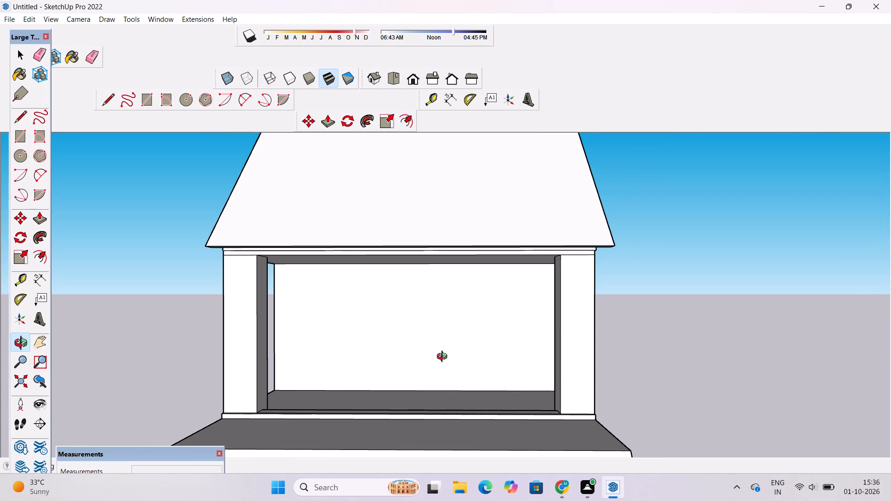
pyautogui.moveTo(614, 312); pyautogui.dragTo(506, 324)
pyautogui.scroll(11, 590, 307)
pyautogui.moveTo(588, 311); pyautogui.dragTo(525, 333)
pyautogui.scroll(4, 525, 333)
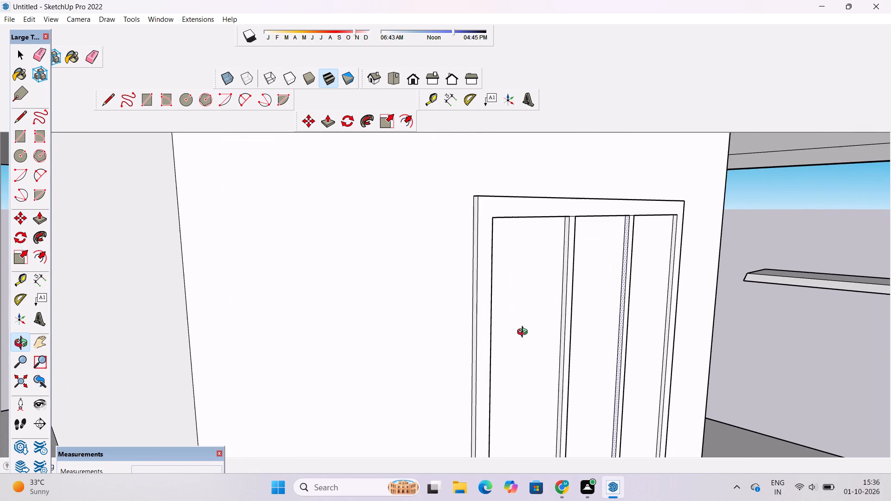
pyautogui.keyDown('shift'); pyautogui.moveTo(524, 333); pyautogui.dragTo(478, 348); pyautogui.keyUp('shift')
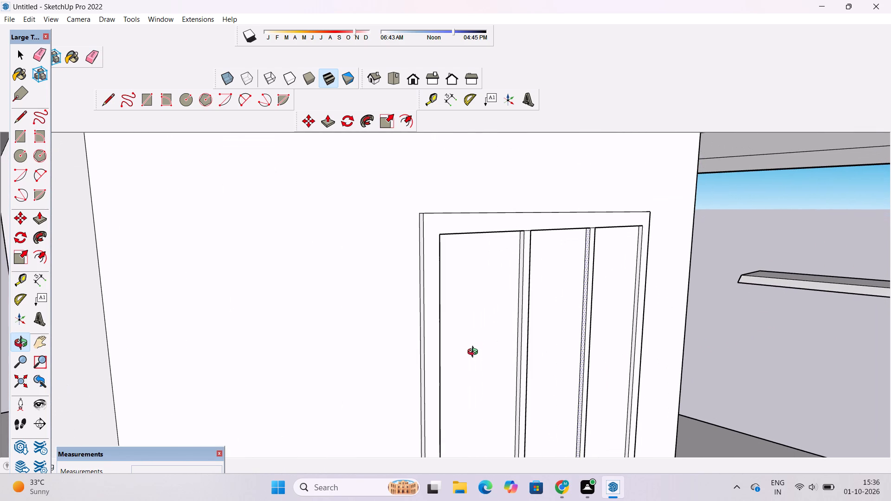
pyautogui.scroll(-2, 475, 353)
pyautogui.keyDown('shift'); pyautogui.moveTo(446, 358); pyautogui.dragTo(493, 358); pyautogui.keyUp('shift')
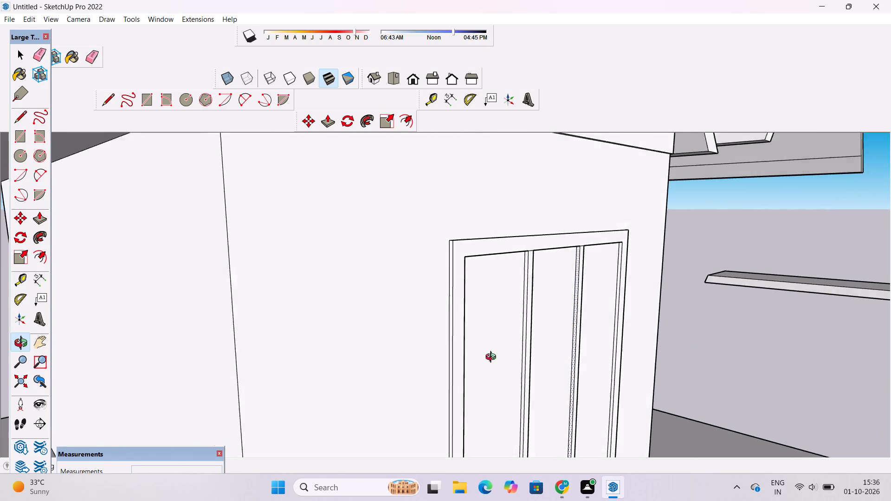
pyautogui.keyDown('shift'); pyautogui.moveTo(493, 358); pyautogui.dragTo(562, 329); pyautogui.keyUp('shift')
pyautogui.scroll(-12, 564, 323)
pyautogui.moveTo(552, 346); pyautogui.dragTo(542, 376)
pyautogui.moveTo(537, 377); pyautogui.dragTo(584, 303)
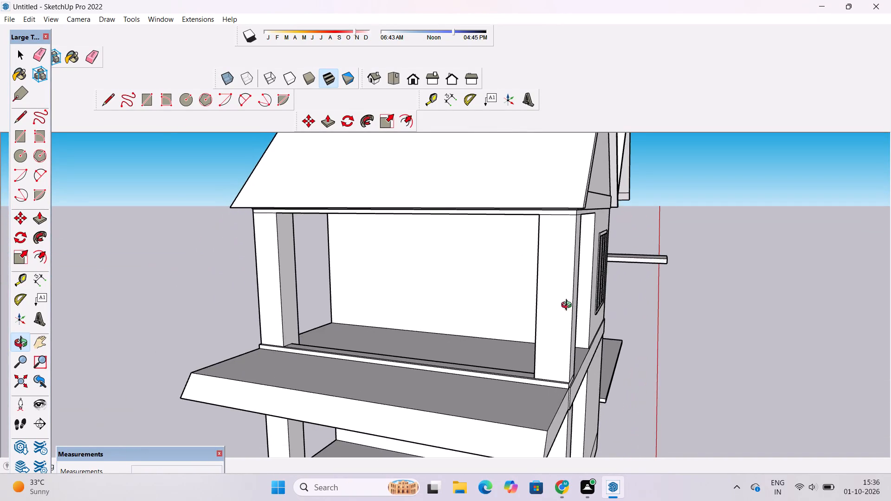
pyautogui.scroll(2, 354, 321)
pyautogui.moveTo(353, 321); pyautogui.dragTo(371, 340)
pyautogui.moveTo(368, 342); pyautogui.dragTo(411, 323)
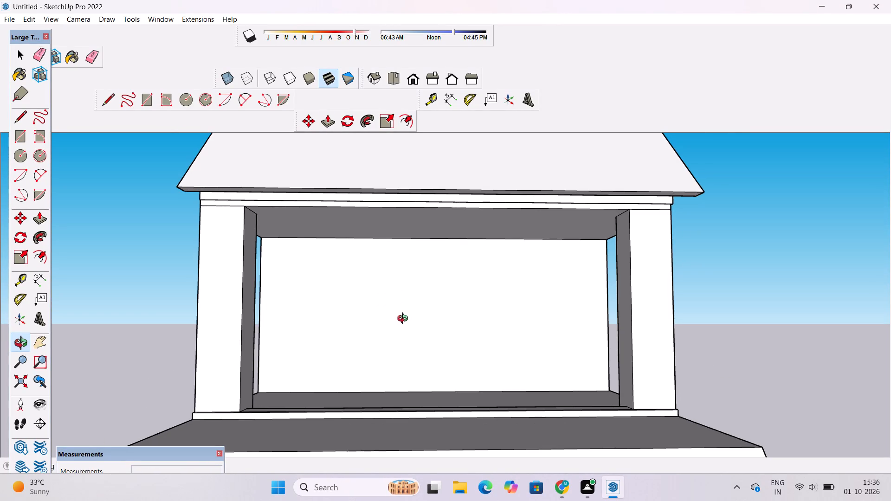
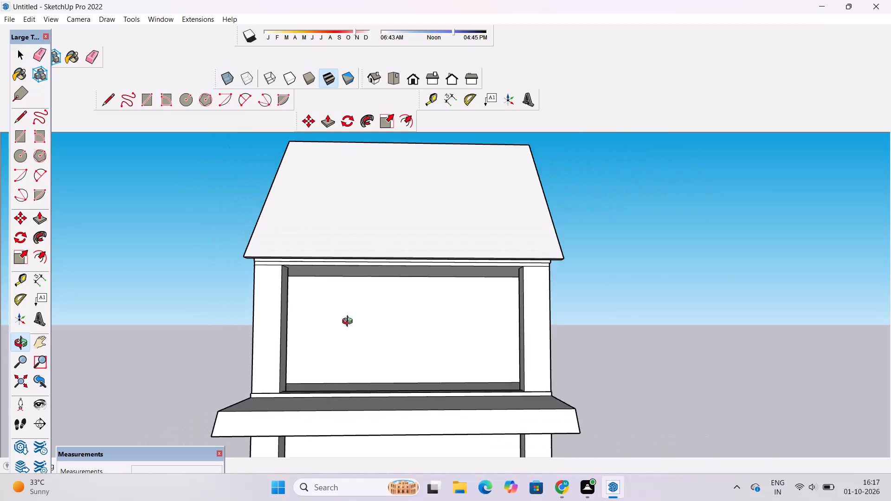
# Examine the whole house from its open front round to the gable side, including the detached roof and slabs.
pyautogui.scroll(1, 356, 286)
pyautogui.scroll(-4, 354, 277)
pyautogui.scroll(5, 412, 271)
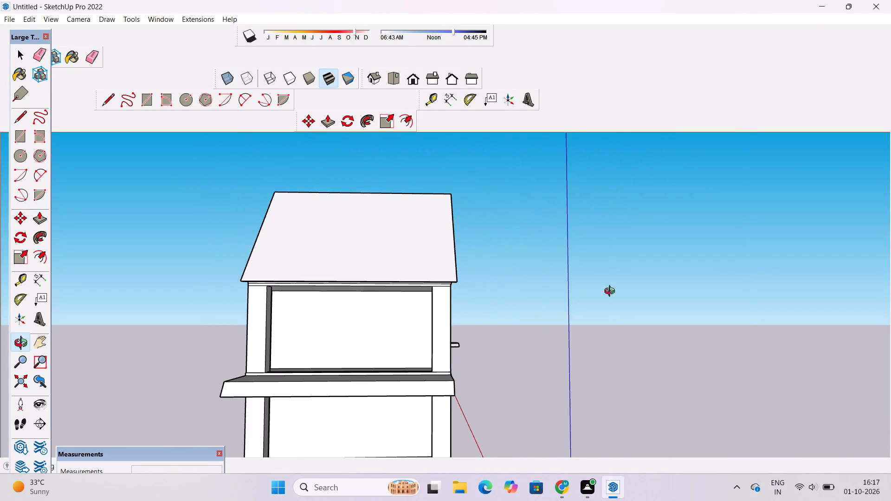
pyautogui.moveTo(615, 294); pyautogui.dragTo(317, 315)
pyautogui.scroll(-7, 317, 315)
pyautogui.moveTo(453, 386); pyautogui.dragTo(440, 299)
pyautogui.scroll(4, 420, 297)
pyautogui.moveTo(435, 347); pyautogui.dragTo(451, 404)
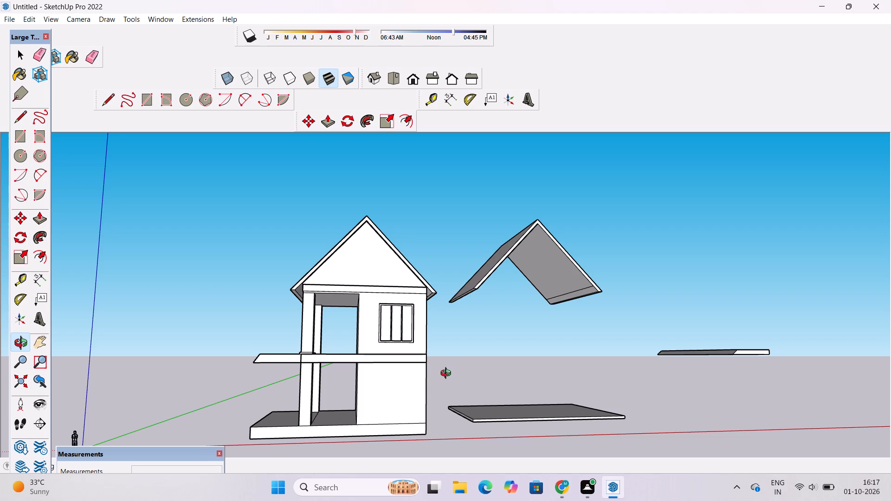
pyautogui.scroll(-5, 416, 383)
pyautogui.scroll(5, 417, 383)
pyautogui.moveTo(446, 407); pyautogui.dragTo(465, 475)
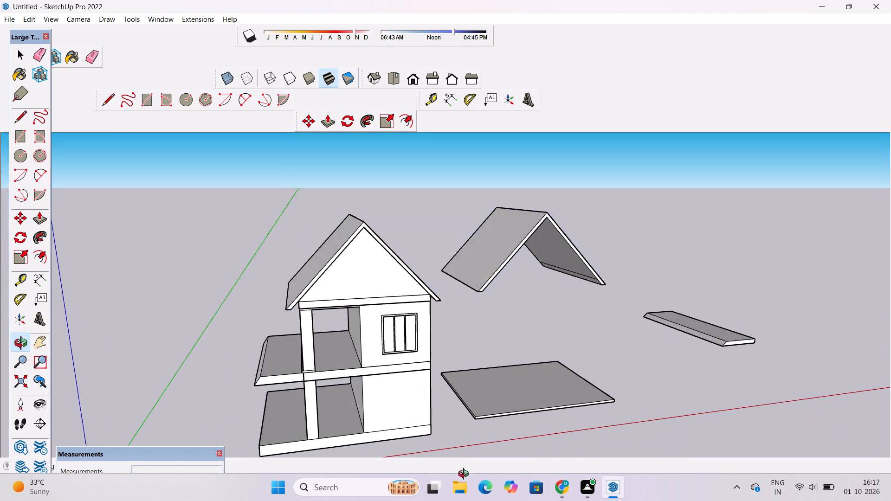
pyautogui.moveTo(465, 475); pyautogui.dragTo(465, 484)
# Examine the gable side from several angles and distances, comparing the blank lower-storey wall with the windowed wall above.
pyautogui.scroll(9, 374, 427)
pyautogui.scroll(-5, 389, 348)
pyautogui.moveTo(549, 398); pyautogui.dragTo(445, 360)
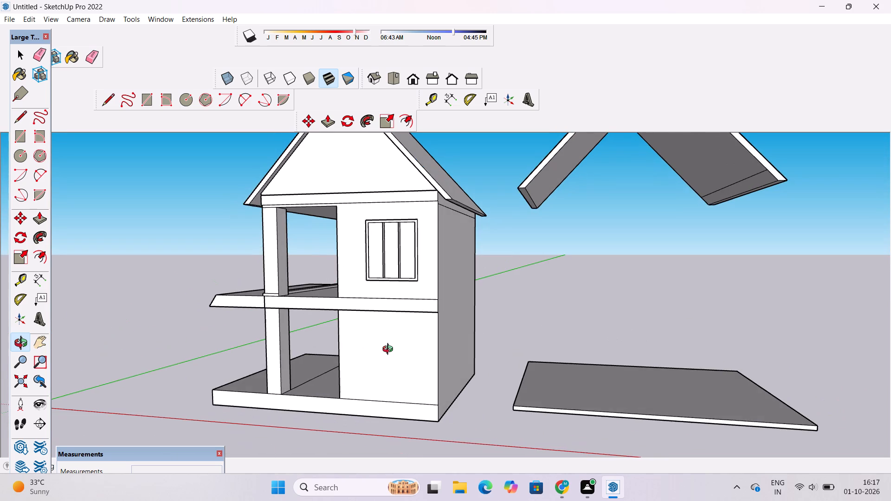
pyautogui.scroll(-5, 390, 350)
pyautogui.scroll(4, 395, 371)
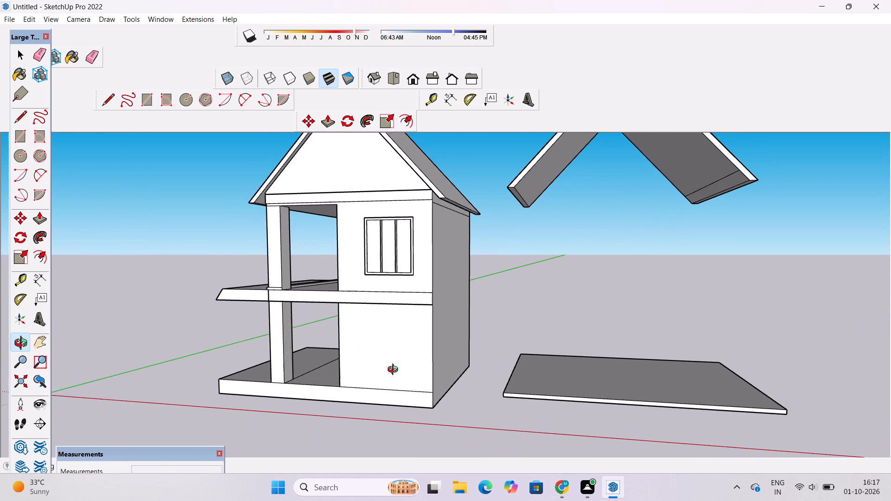
pyautogui.moveTo(394, 400); pyautogui.dragTo(445, 435)
pyautogui.scroll(4, 412, 386)
pyautogui.keyDown('shift'); pyautogui.moveTo(386, 385); pyautogui.dragTo(483, 365); pyautogui.keyUp('shift')
pyautogui.scroll(-5, 484, 361)
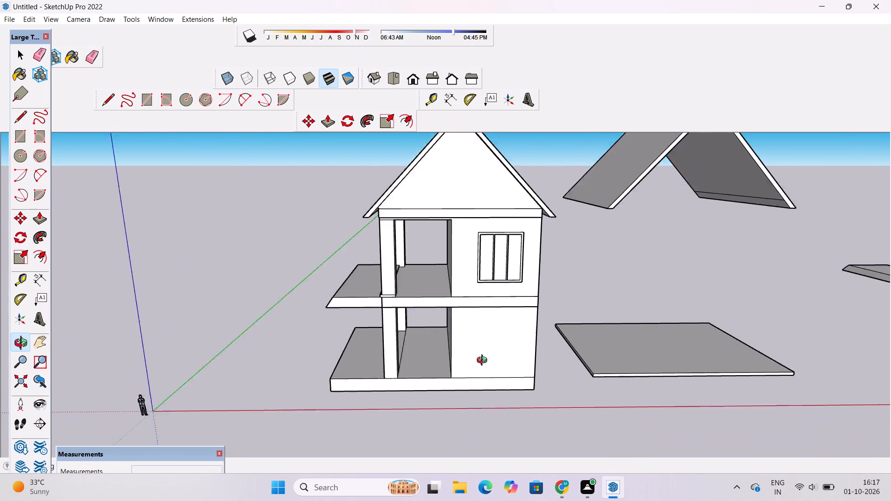
pyautogui.scroll(-2, 484, 361)
pyautogui.moveTo(477, 355); pyautogui.dragTo(500, 414)
pyautogui.scroll(5, 463, 370)
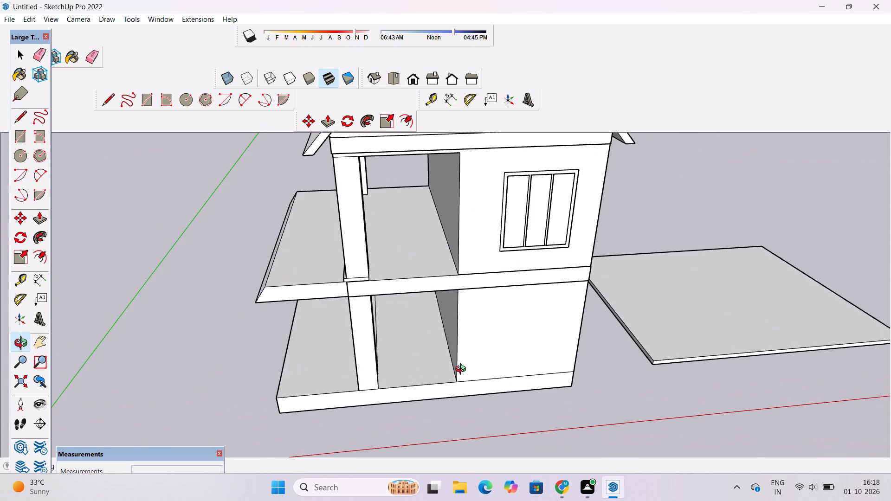
pyautogui.scroll(-1, 463, 370)
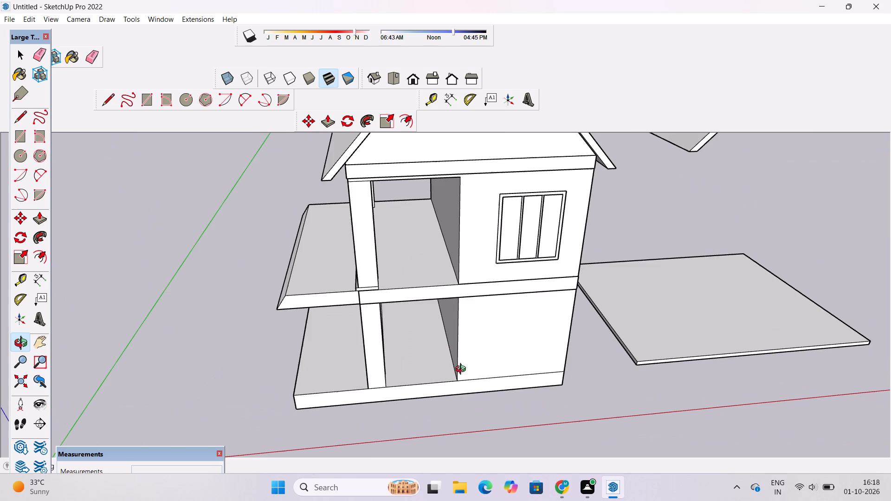
pyautogui.scroll(5, 463, 370)
pyautogui.keyDown('shift'); pyautogui.scroll(-6, 463, 370); pyautogui.keyUp('shift')
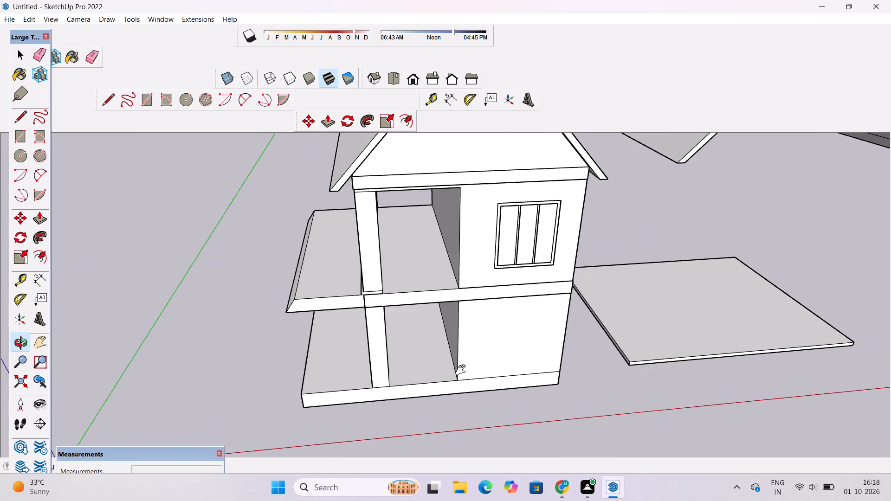
pyautogui.keyDown('shift'); pyautogui.moveTo(474, 398); pyautogui.dragTo(486, 379); pyautogui.keyUp('shift')
pyautogui.scroll(-6, 482, 362)
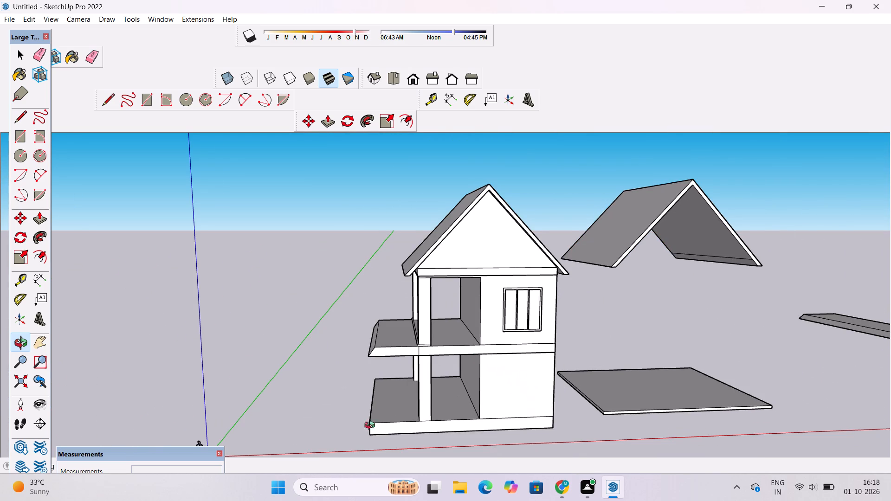
# Draw a window rectangle about 13' 3" high by 12' 2" wide on the lower-storey gable-side wall, below the upper window.
pyautogui.click(150, 103)
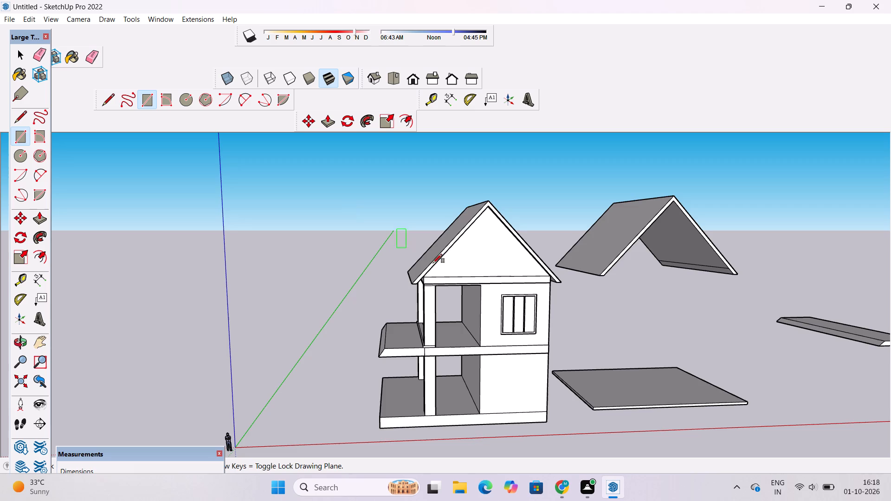
pyautogui.scroll(-6, 285, 335)
pyautogui.scroll(10, 434, 359)
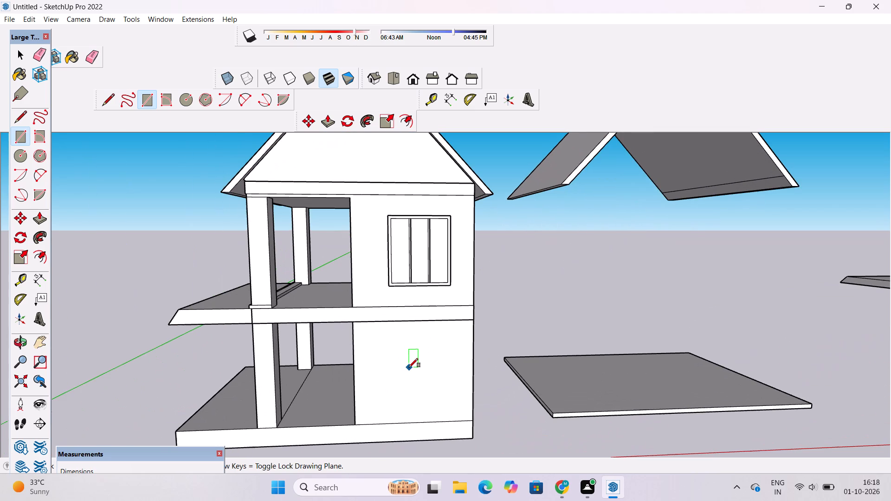
pyautogui.scroll(-2, 406, 367)
pyautogui.scroll(2, 406, 367)
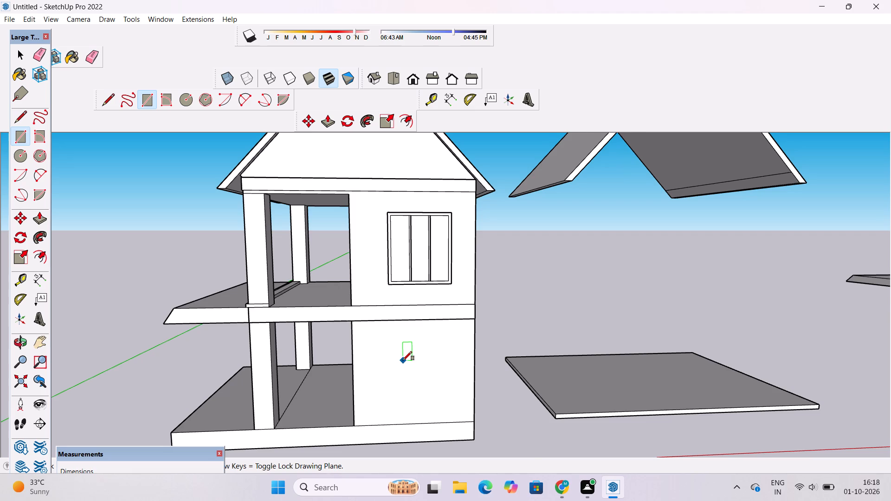
pyautogui.scroll(-3, 403, 360)
pyautogui.scroll(1, 401, 375)
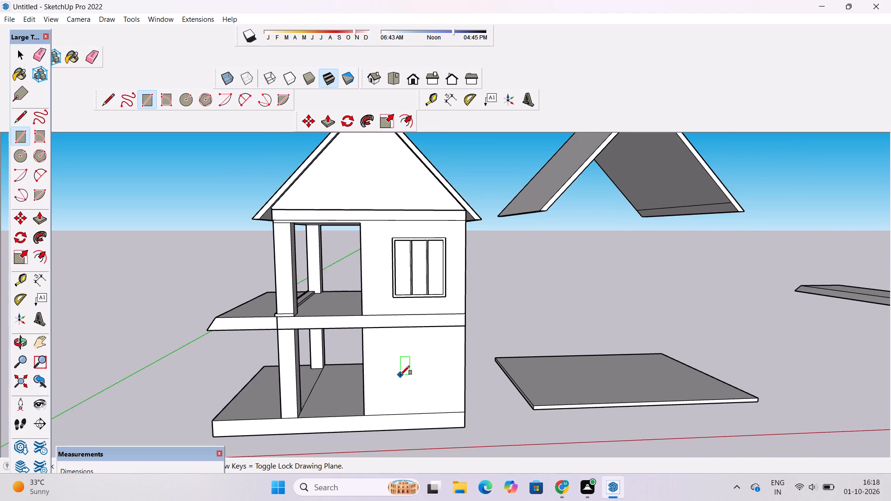
pyautogui.scroll(8, 400, 375)
pyautogui.scroll(-3, 386, 336)
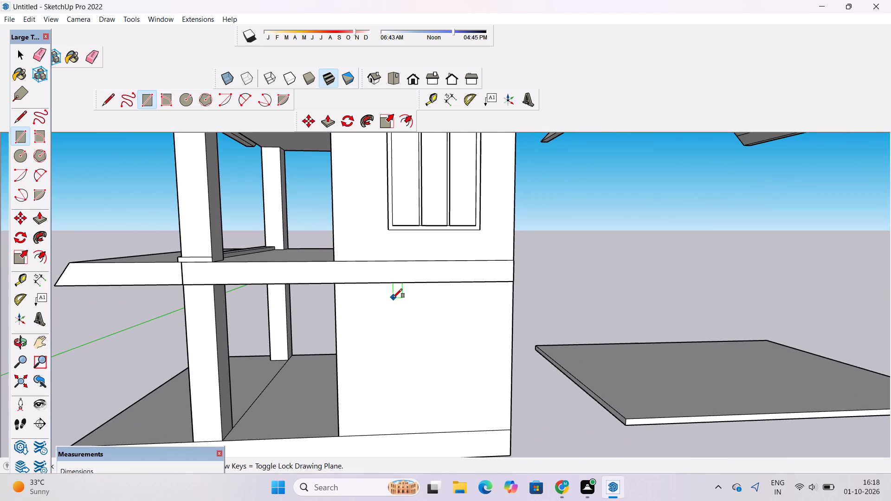
pyautogui.click(394, 302)
pyautogui.scroll(-7, 394, 337)
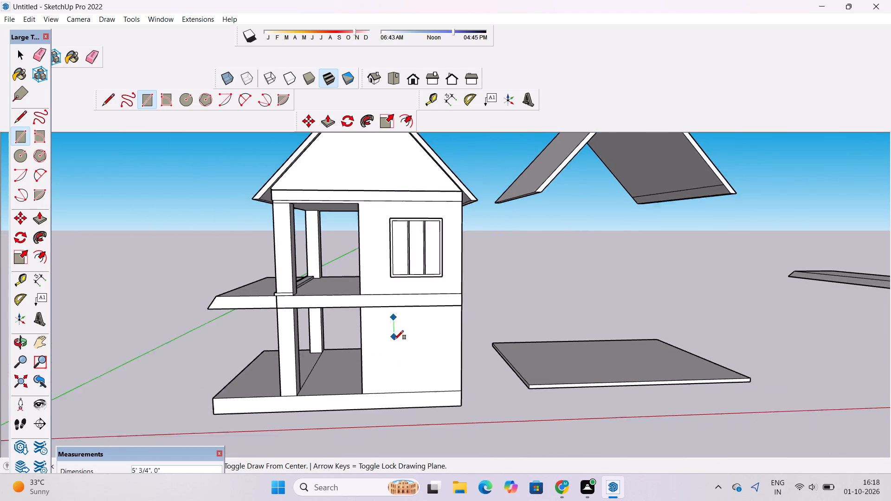
pyautogui.scroll(3, 407, 381)
pyautogui.scroll(-3, 409, 373)
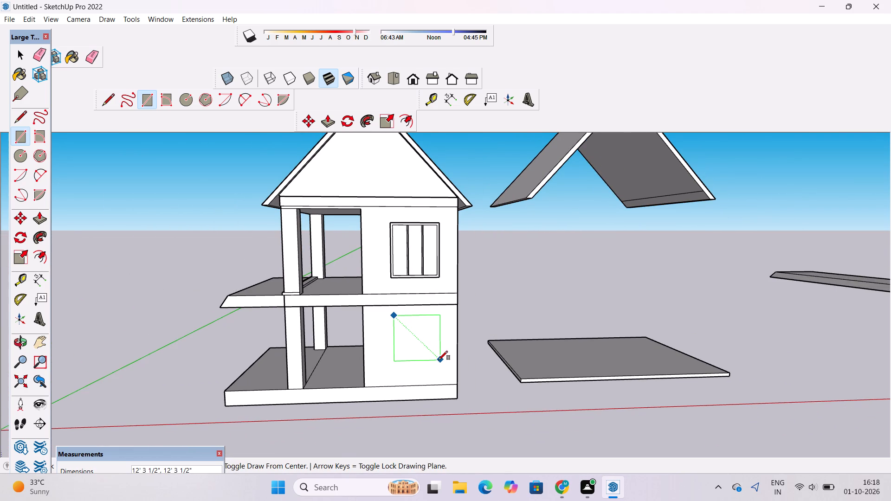
pyautogui.scroll(1, 439, 360)
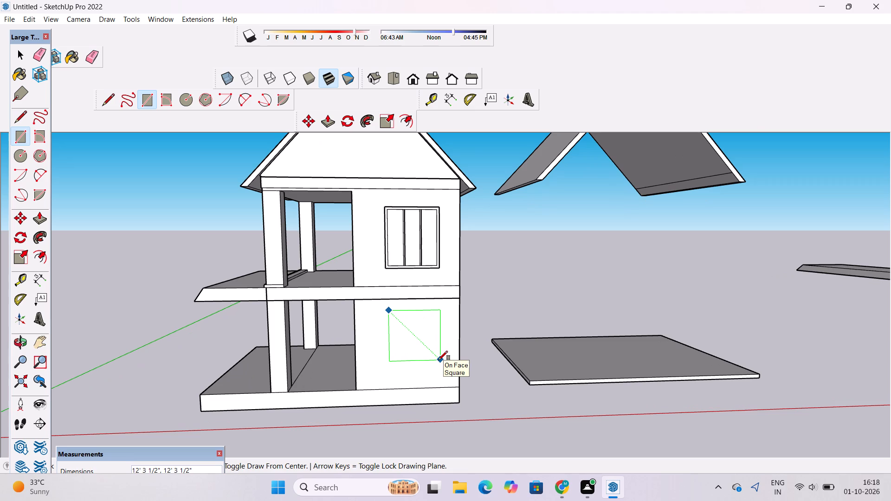
pyautogui.scroll(1, 439, 363)
pyautogui.click(440, 364)
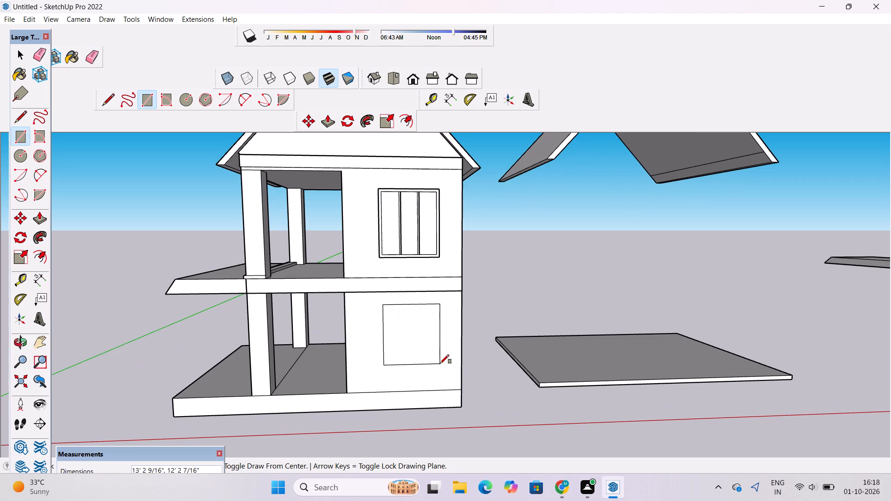
# Offset the lower-storey window rectangle inward about 6 3/4" to outline its frame.
pyautogui.write('of')
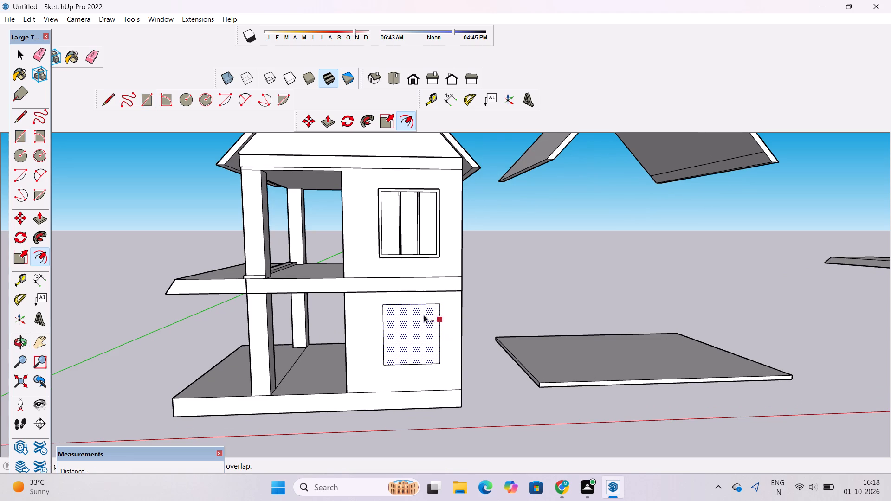
pyautogui.click(420, 308)
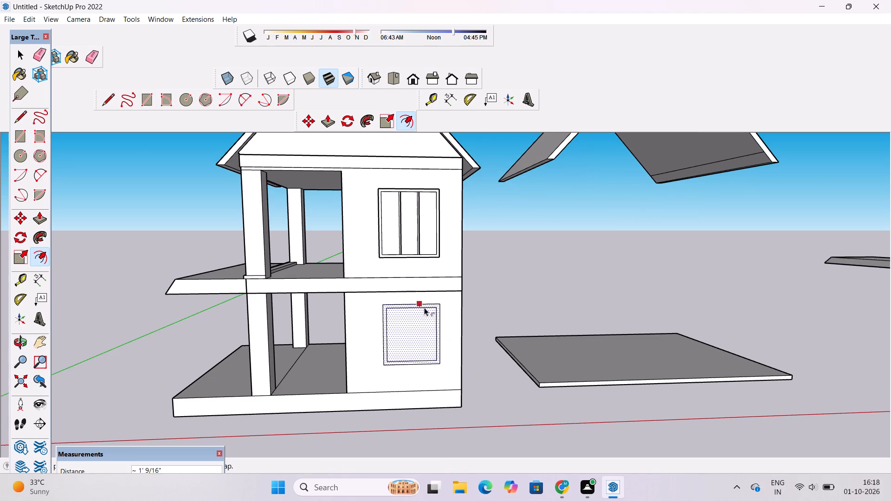
pyautogui.scroll(3, 424, 308)
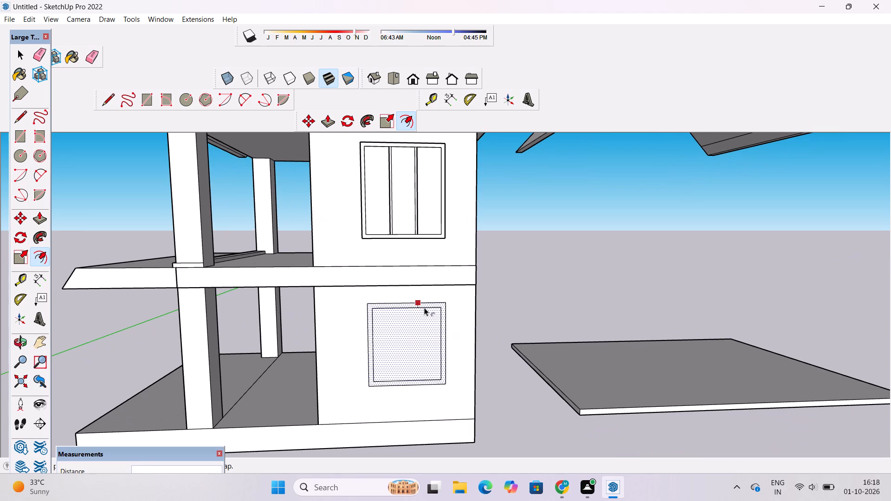
pyautogui.scroll(1, 424, 308)
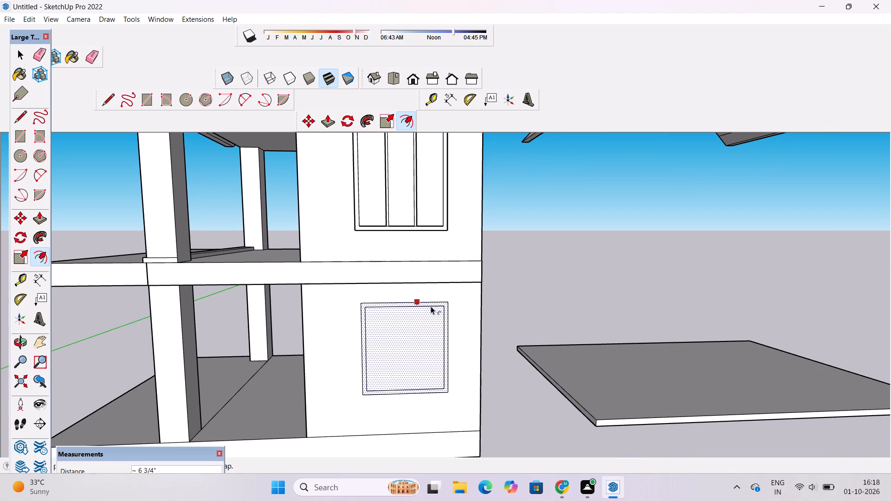
pyautogui.click(431, 306)
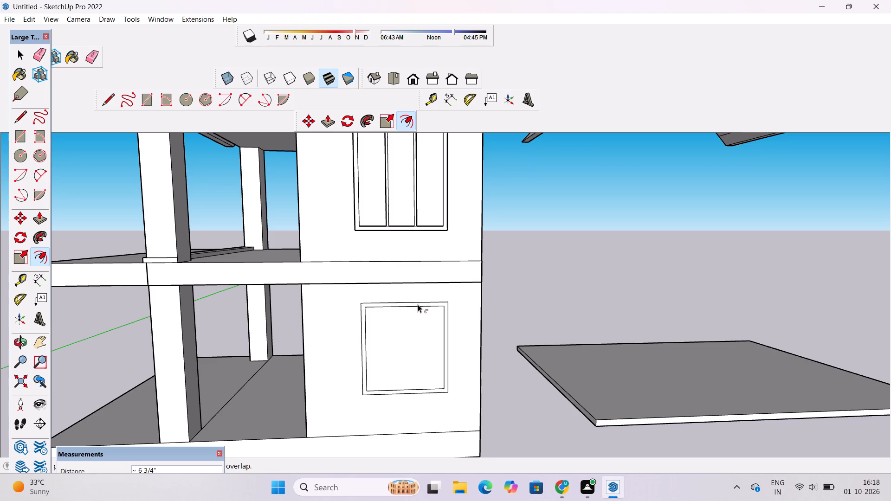
pyautogui.press('space')
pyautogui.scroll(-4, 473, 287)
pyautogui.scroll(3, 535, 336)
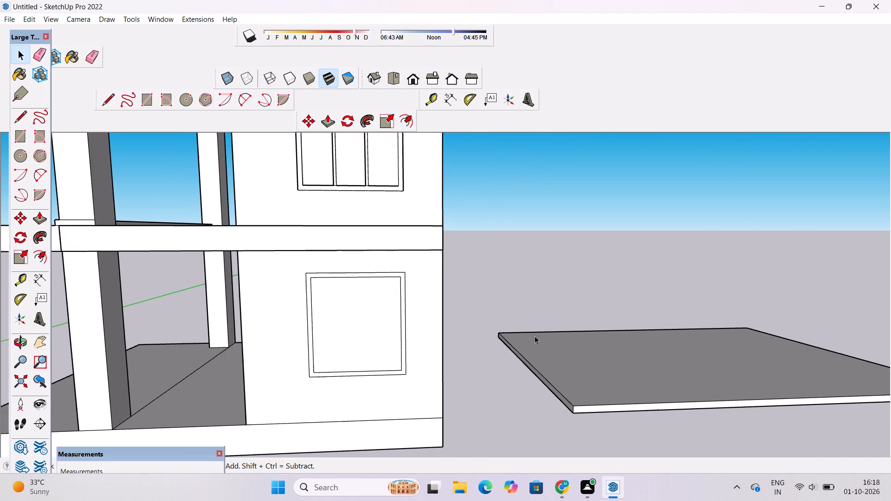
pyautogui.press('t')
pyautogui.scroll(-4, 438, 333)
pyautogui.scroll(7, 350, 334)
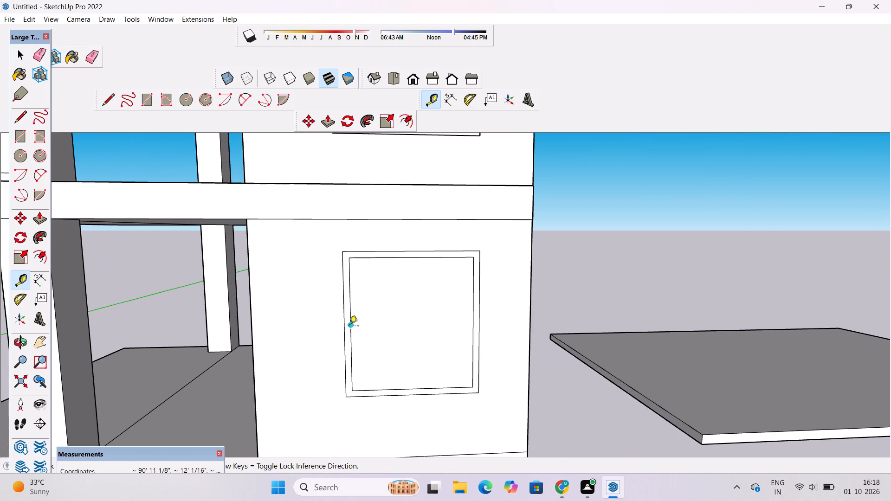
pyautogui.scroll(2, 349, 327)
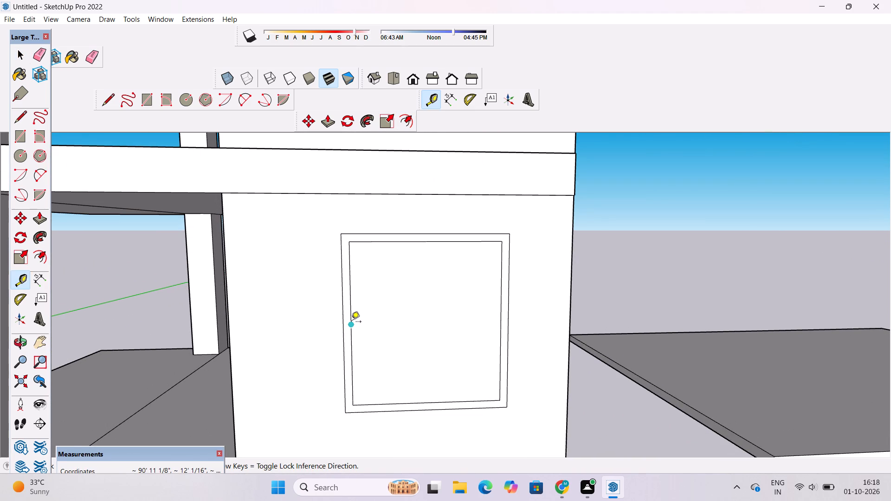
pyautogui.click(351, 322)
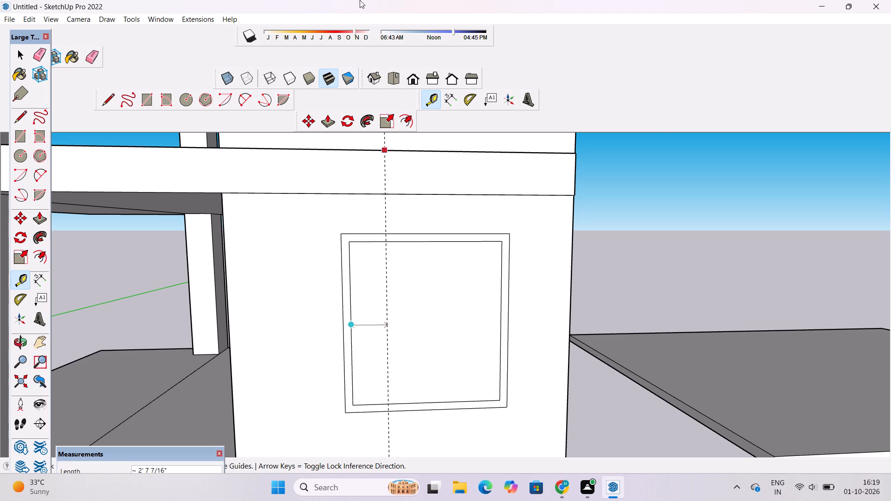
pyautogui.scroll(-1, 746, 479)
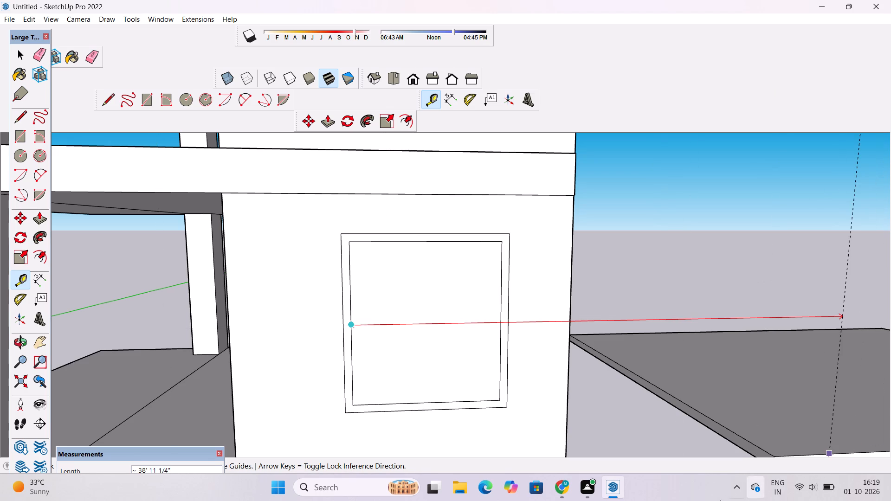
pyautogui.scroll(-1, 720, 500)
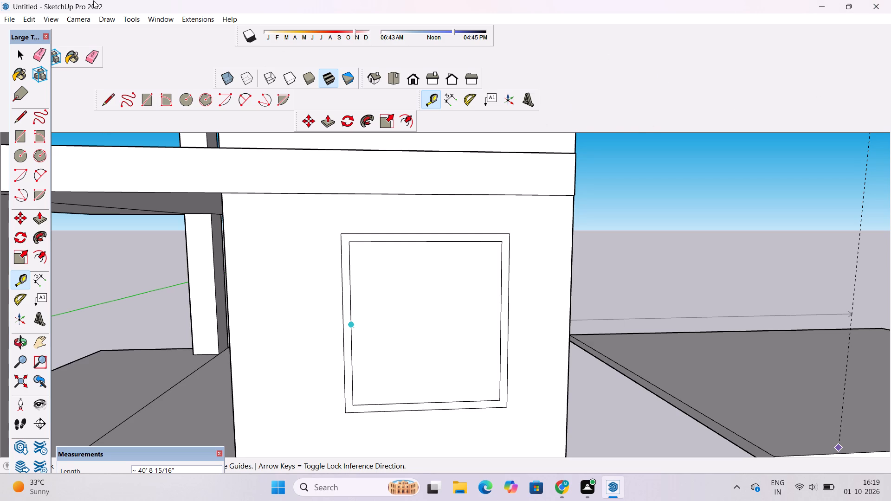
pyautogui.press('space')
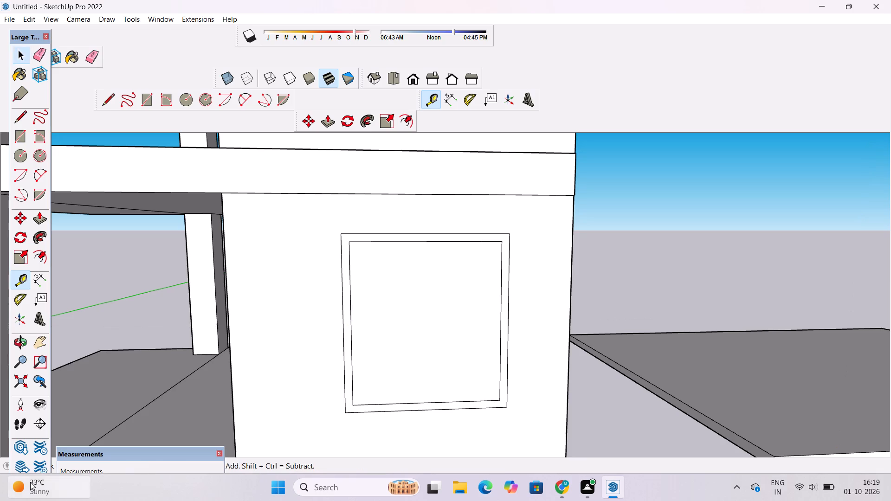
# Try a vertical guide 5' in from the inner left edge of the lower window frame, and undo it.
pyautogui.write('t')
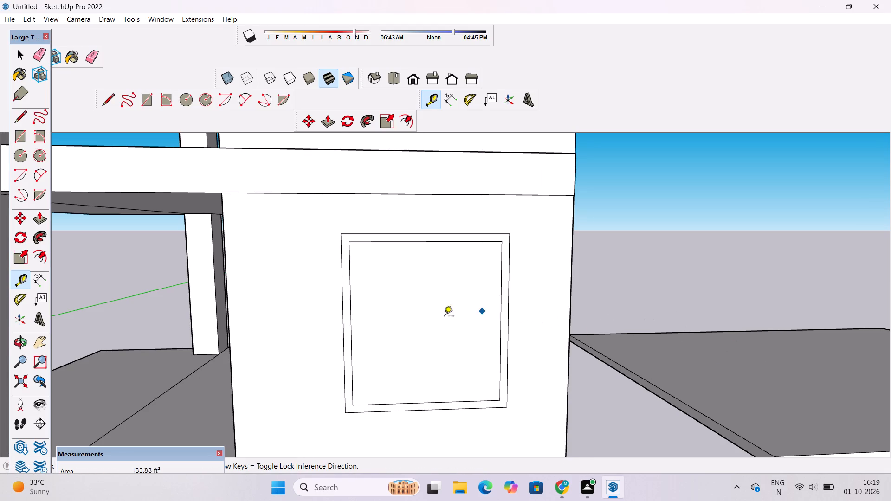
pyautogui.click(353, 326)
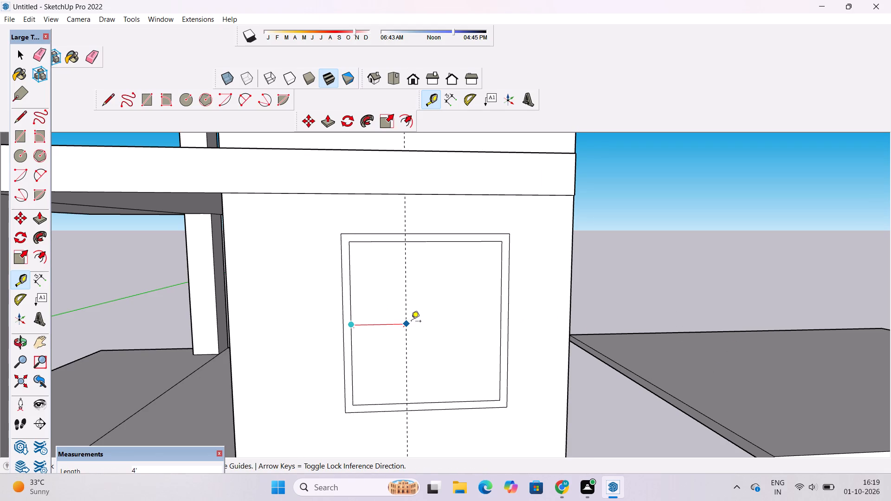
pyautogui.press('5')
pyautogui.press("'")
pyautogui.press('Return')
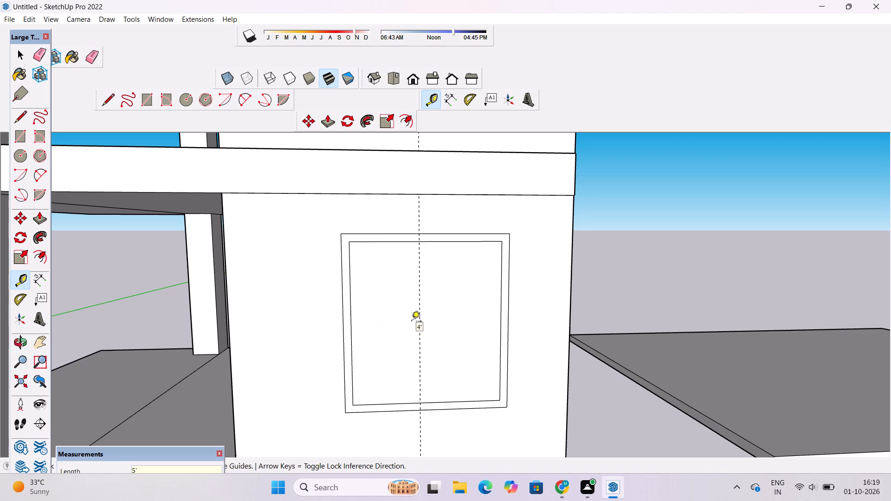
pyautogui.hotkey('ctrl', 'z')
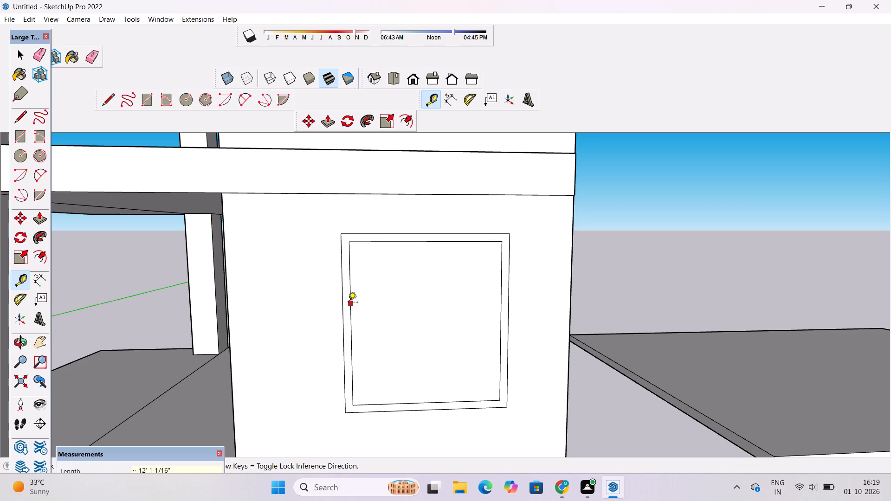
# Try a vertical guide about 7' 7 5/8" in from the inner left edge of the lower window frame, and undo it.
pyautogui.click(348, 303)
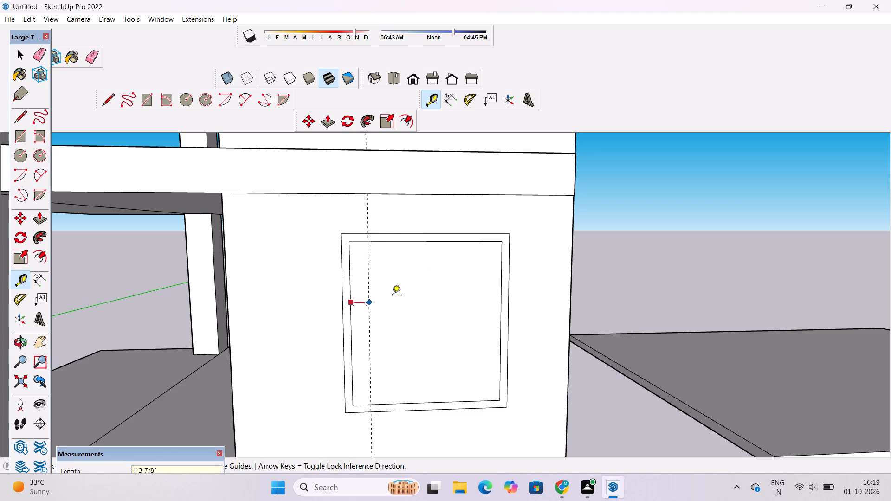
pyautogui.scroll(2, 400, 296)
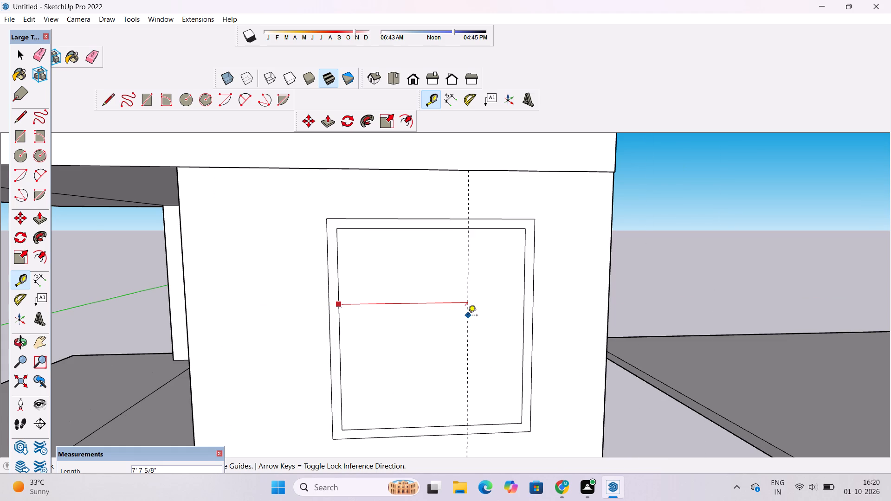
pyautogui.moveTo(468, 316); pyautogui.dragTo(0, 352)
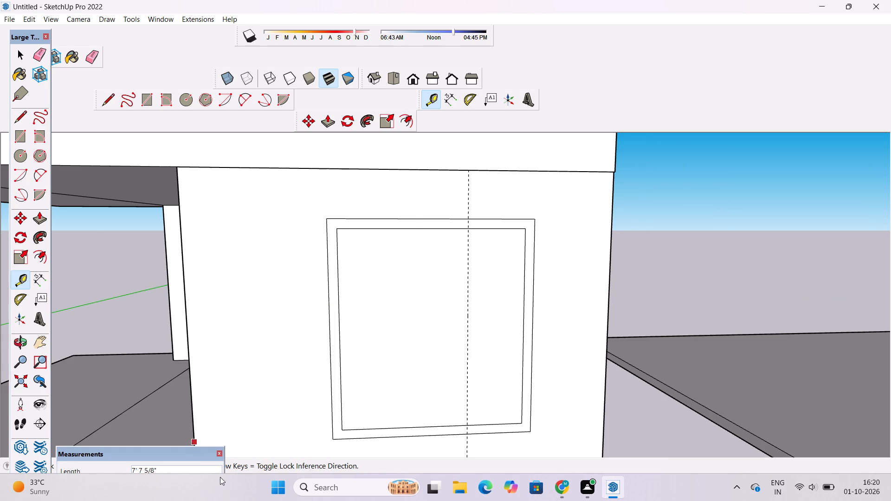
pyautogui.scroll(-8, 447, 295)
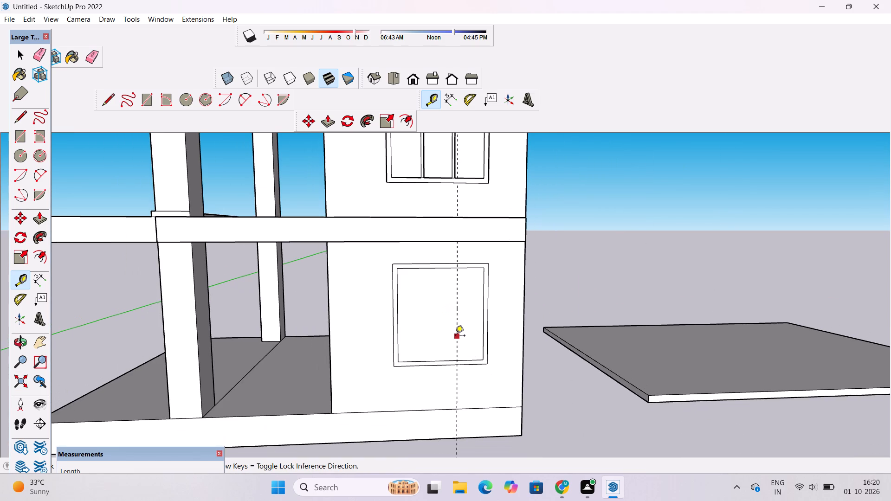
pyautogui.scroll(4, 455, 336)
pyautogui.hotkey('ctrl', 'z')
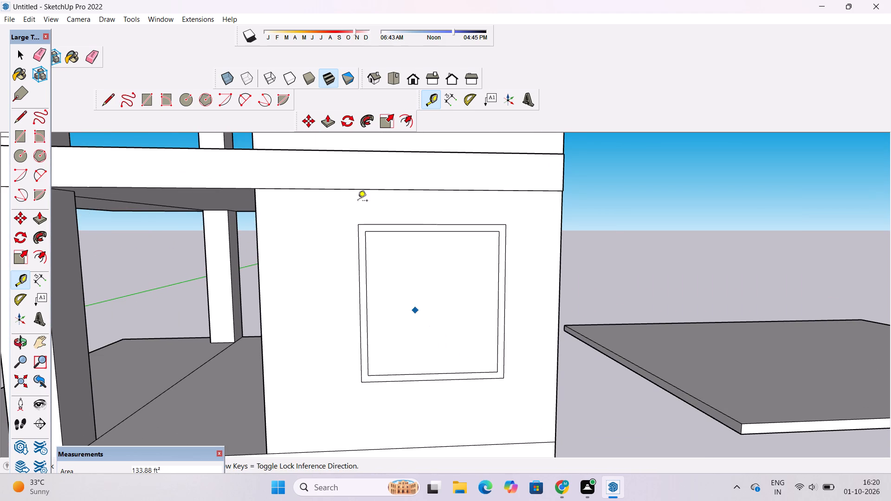
# Place two vertical guides, each 3.5' inward from the inner left and inner right edges of the lower window frame.
pyautogui.click(368, 305)
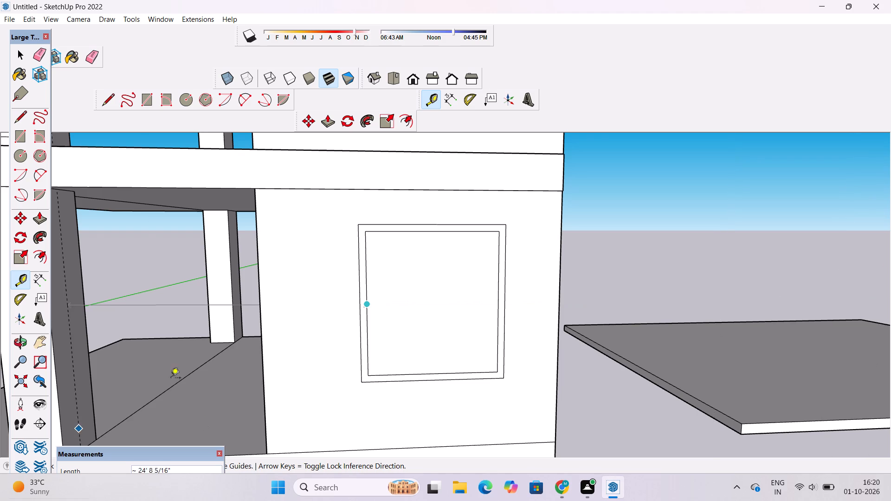
pyautogui.scroll(-2, 369, 326)
pyautogui.scroll(2, 407, 310)
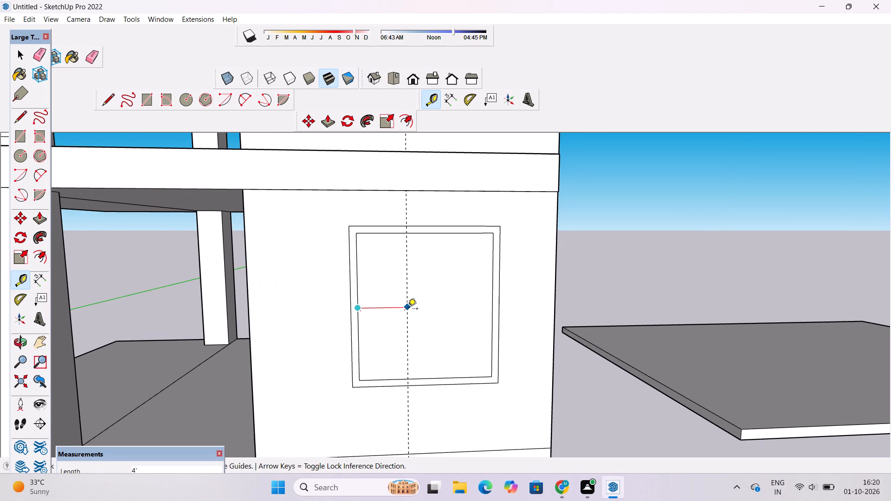
pyautogui.scroll(-2, 416, 283)
pyautogui.scroll(2, 419, 296)
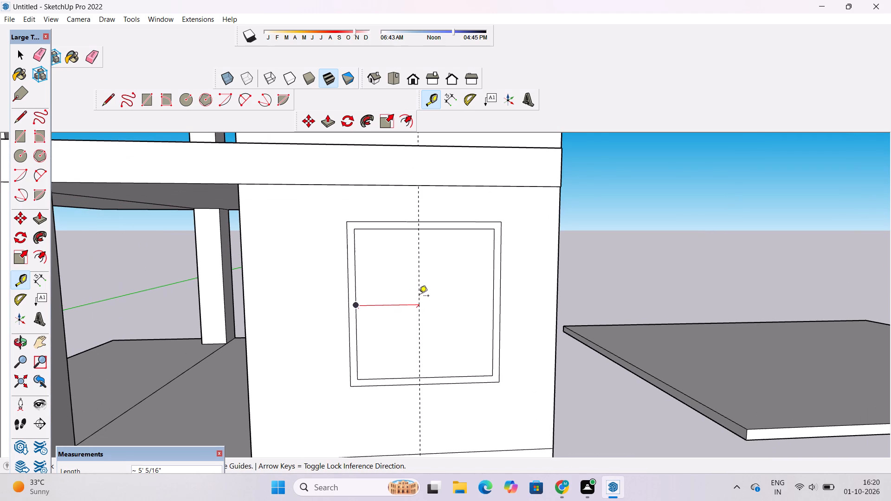
pyautogui.scroll(-2, 413, 298)
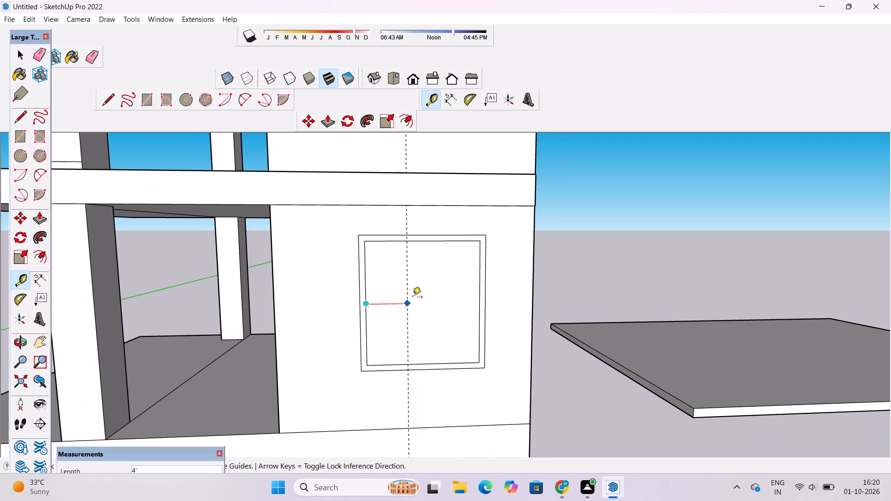
pyautogui.write('3.5')
pyautogui.press("'")
pyautogui.press('Return')
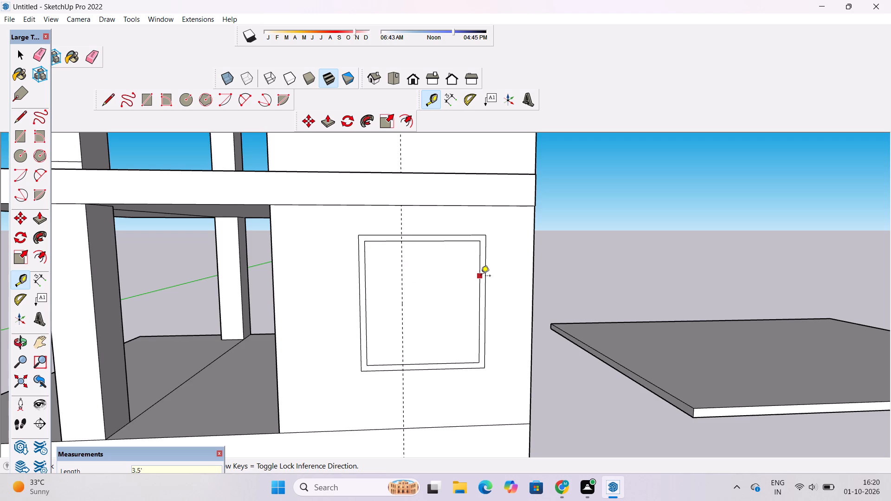
pyautogui.click(481, 276)
pyautogui.write('3.')
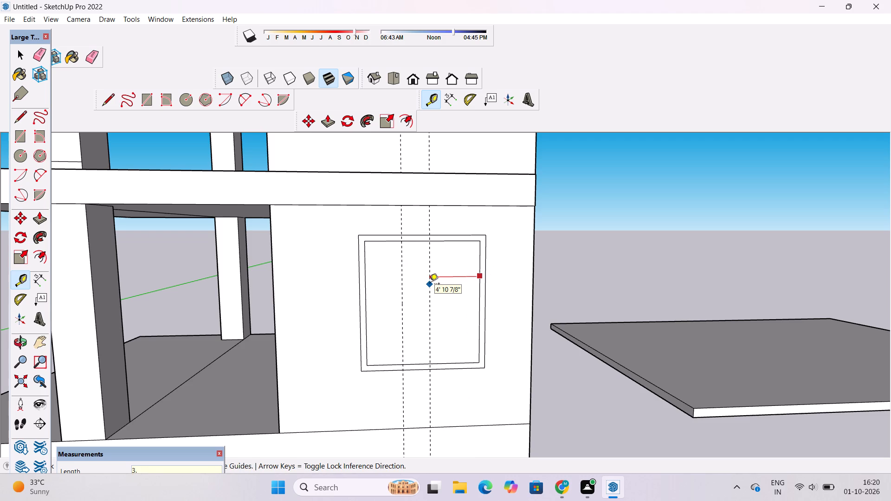
pyautogui.write("5'")
pyautogui.press('Return')
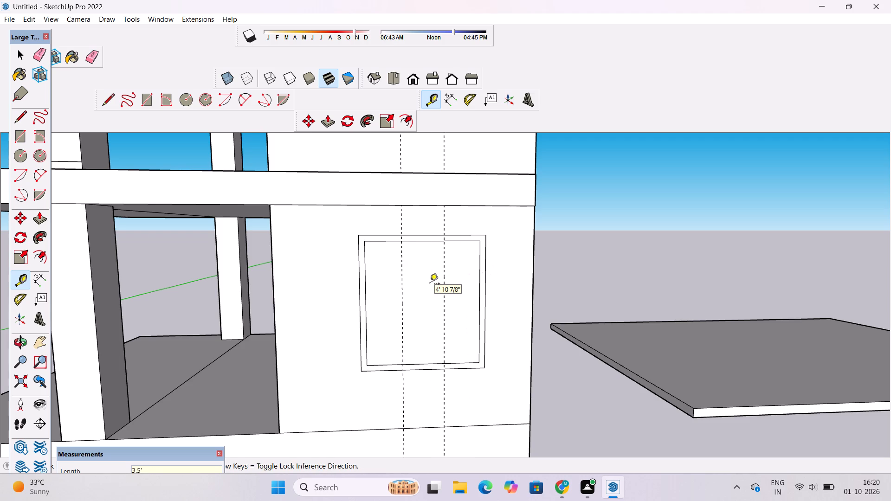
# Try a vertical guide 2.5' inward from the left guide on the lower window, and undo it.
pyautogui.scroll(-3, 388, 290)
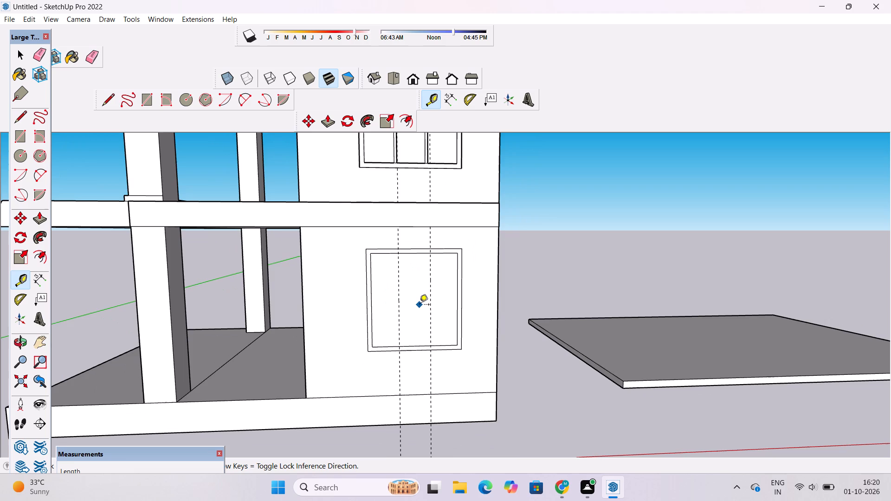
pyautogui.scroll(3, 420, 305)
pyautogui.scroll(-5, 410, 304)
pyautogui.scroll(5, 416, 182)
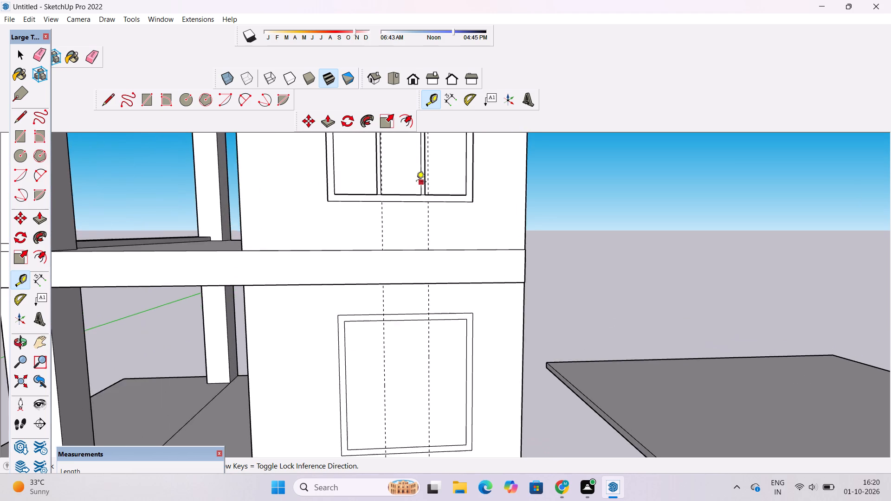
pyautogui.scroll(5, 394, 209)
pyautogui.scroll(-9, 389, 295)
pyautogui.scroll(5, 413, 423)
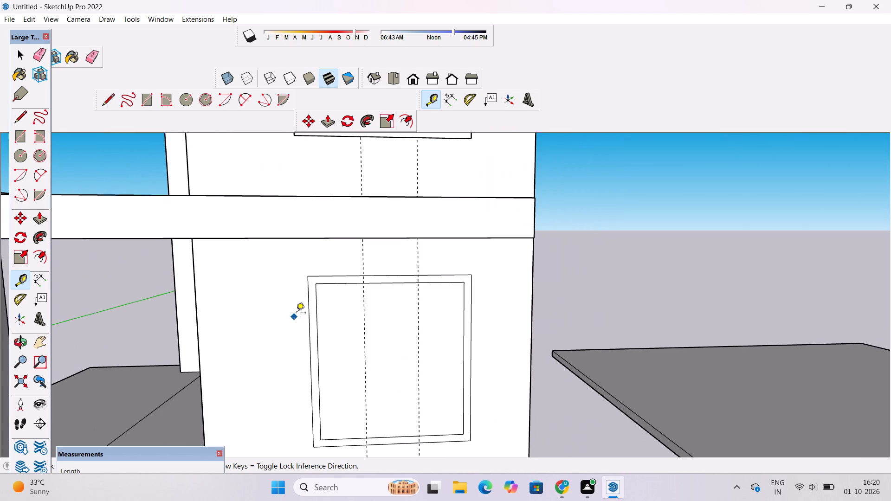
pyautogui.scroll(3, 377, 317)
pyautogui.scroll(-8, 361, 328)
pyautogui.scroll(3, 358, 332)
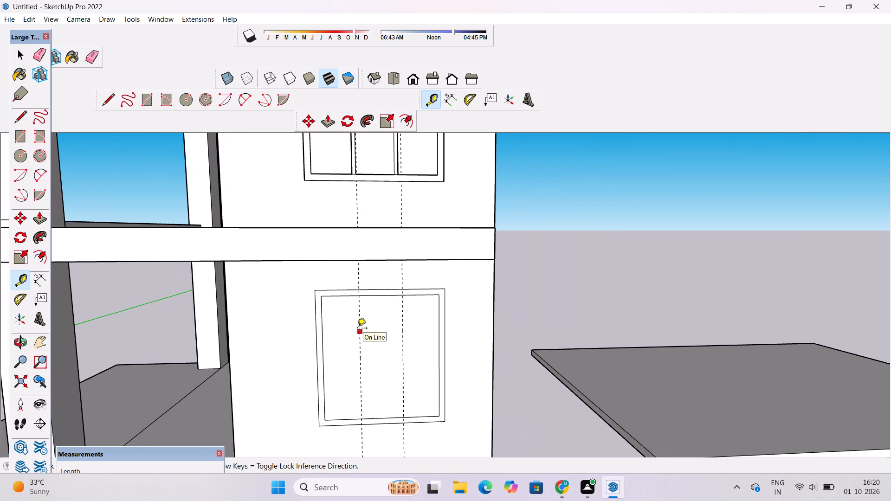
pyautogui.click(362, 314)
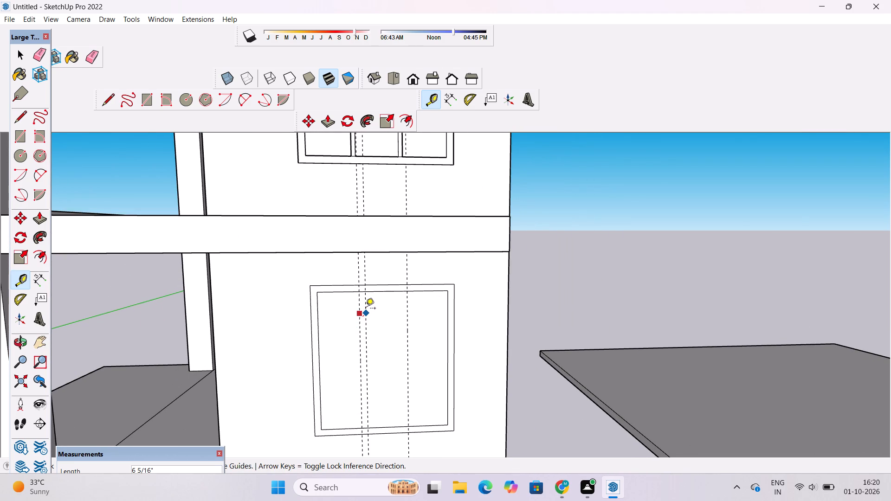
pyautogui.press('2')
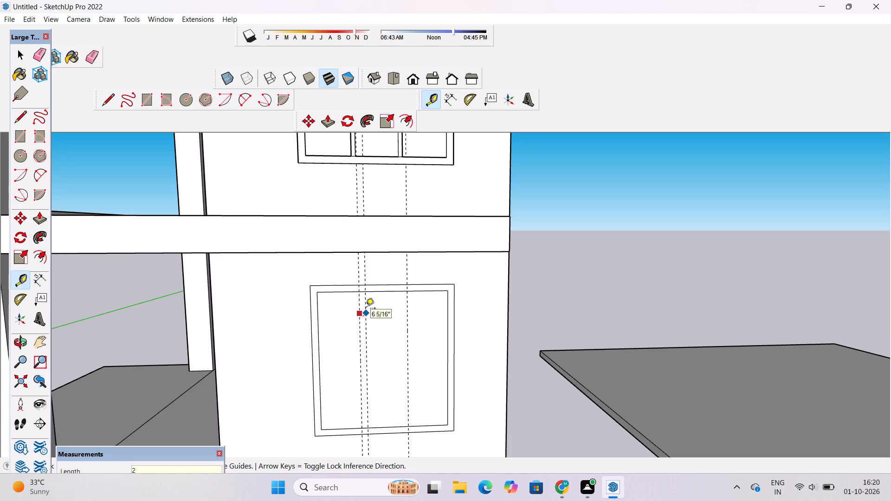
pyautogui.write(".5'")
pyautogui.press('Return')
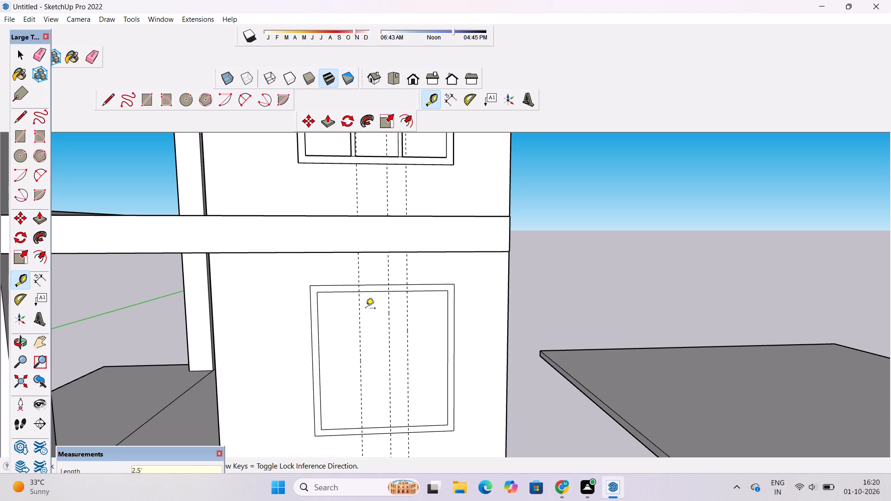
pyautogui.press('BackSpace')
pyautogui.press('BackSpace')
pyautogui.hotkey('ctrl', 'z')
# Add a second vertical guide 2.5" inward from each existing guide to mark the widths of the lower window's two mullions.
pyautogui.scroll(1, 366, 311)
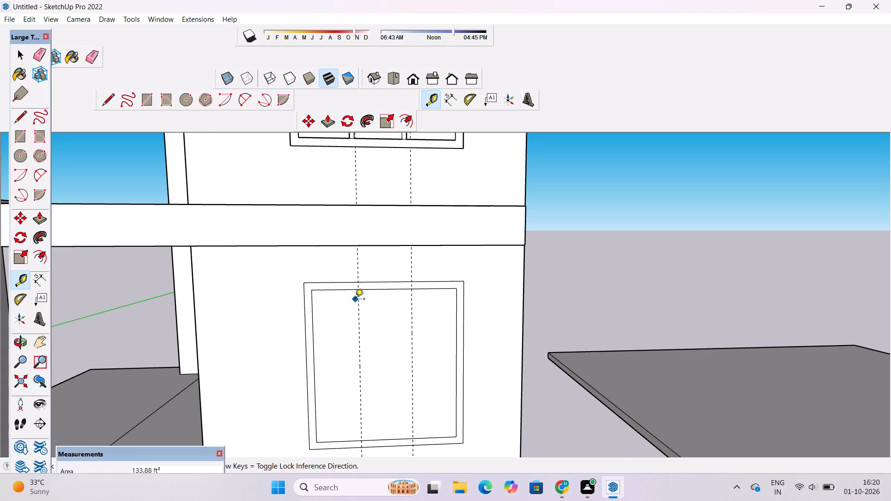
pyautogui.click(358, 298)
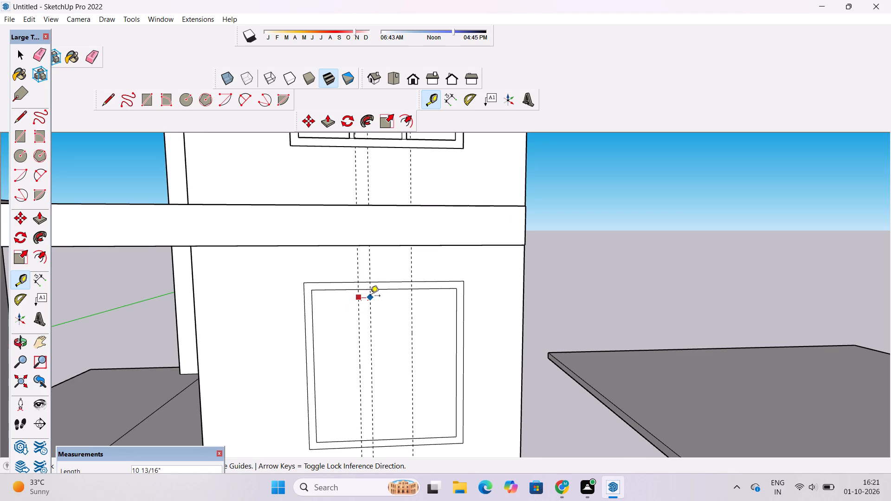
pyautogui.write('2.5"')
pyautogui.press('Return')
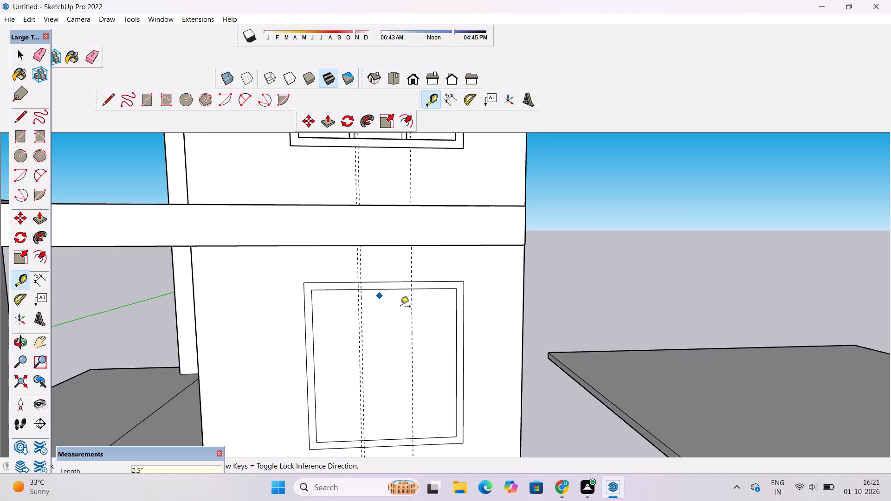
pyautogui.scroll(3, 406, 309)
pyautogui.click(417, 302)
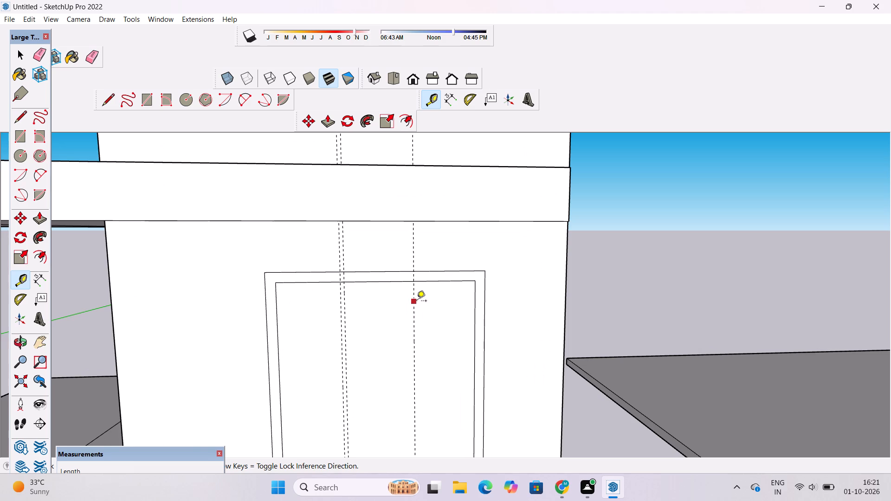
pyautogui.write('2.5"')
pyautogui.press('Return')
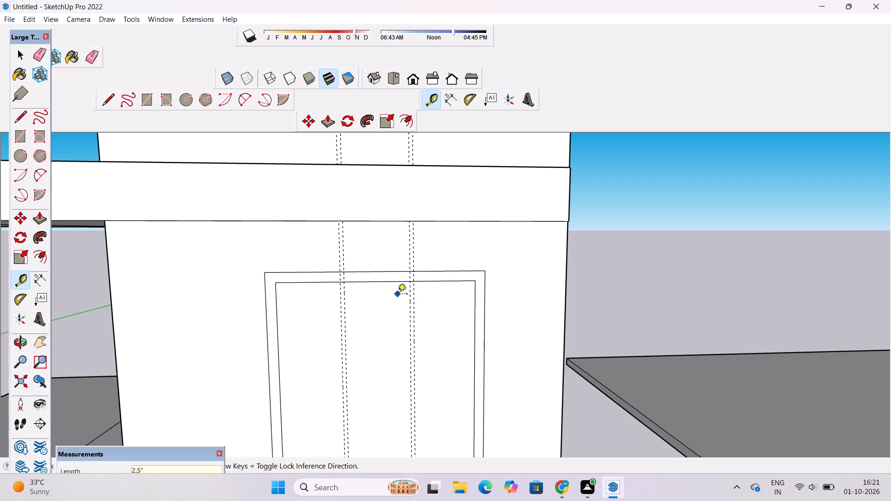
# Draw the left mullion rectangle, 2 1/2" wide by about 12' 1" high, between the left guide pair and the frame's inner edges.
pyautogui.scroll(-7, 394, 349)
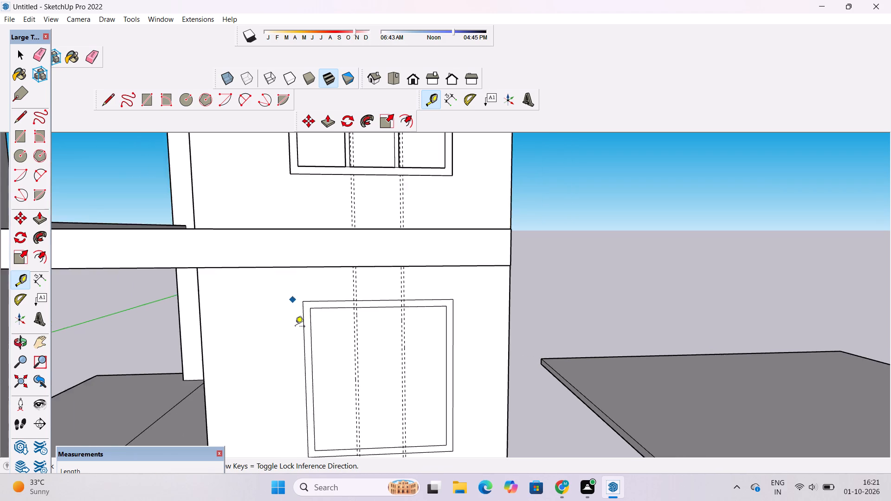
pyautogui.scroll(-6, 295, 327)
pyautogui.scroll(2, 443, 359)
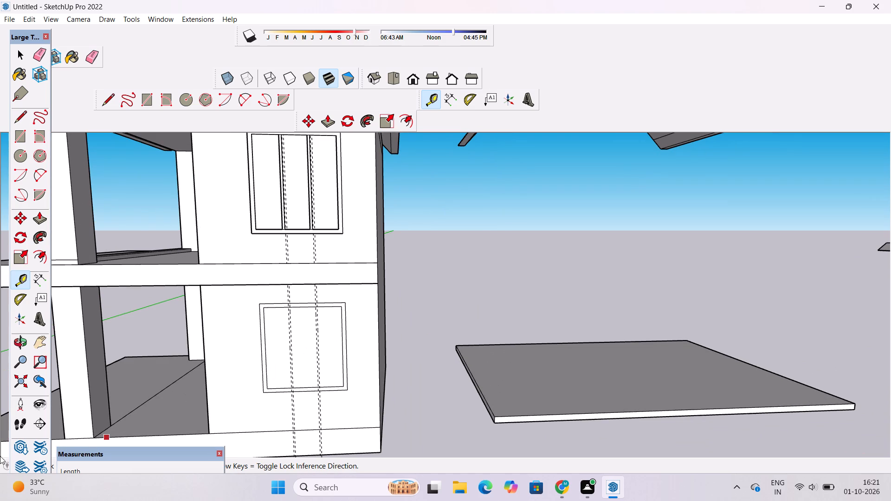
pyautogui.click(147, 101)
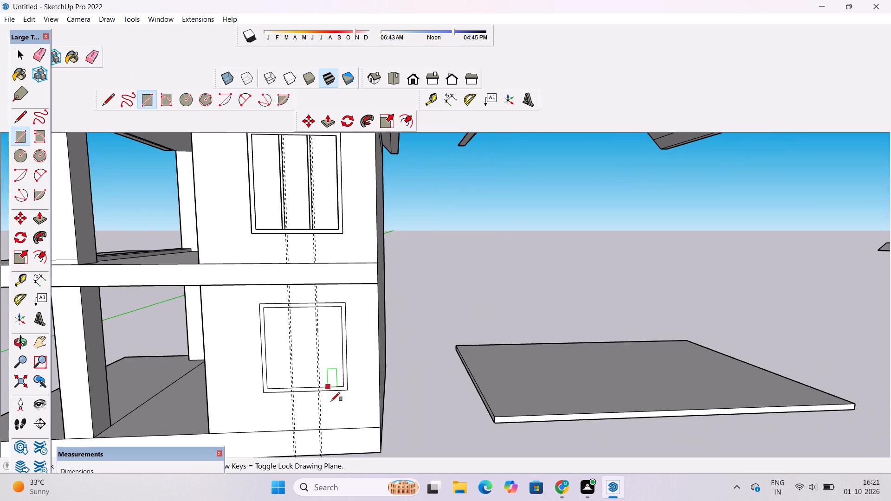
pyautogui.scroll(-2, 338, 429)
pyautogui.scroll(5, 298, 381)
pyautogui.scroll(5, 297, 330)
pyautogui.scroll(7, 265, 267)
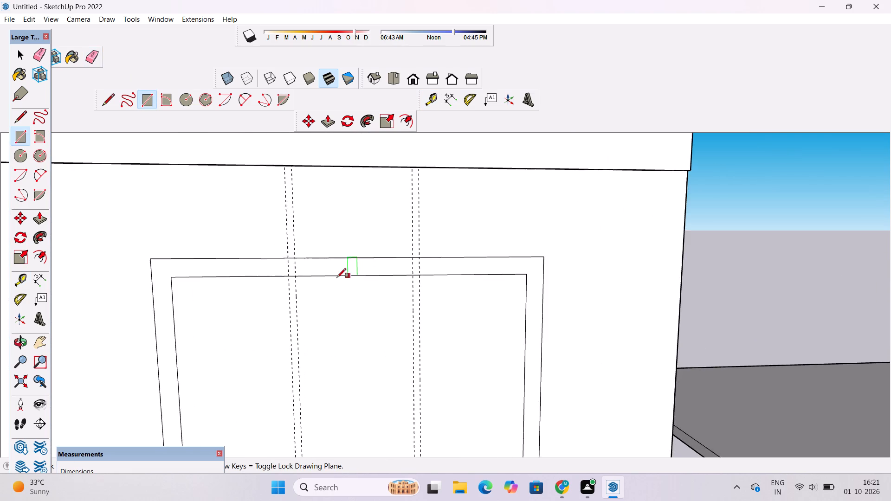
pyautogui.scroll(12, 337, 277)
pyautogui.click(252, 271)
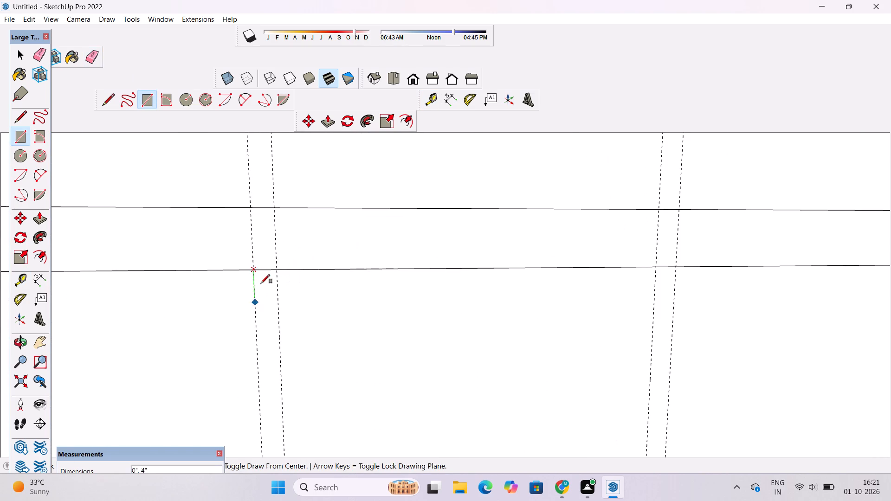
pyautogui.scroll(-20, 260, 270)
pyautogui.scroll(-6, 260, 270)
pyautogui.scroll(4, 273, 438)
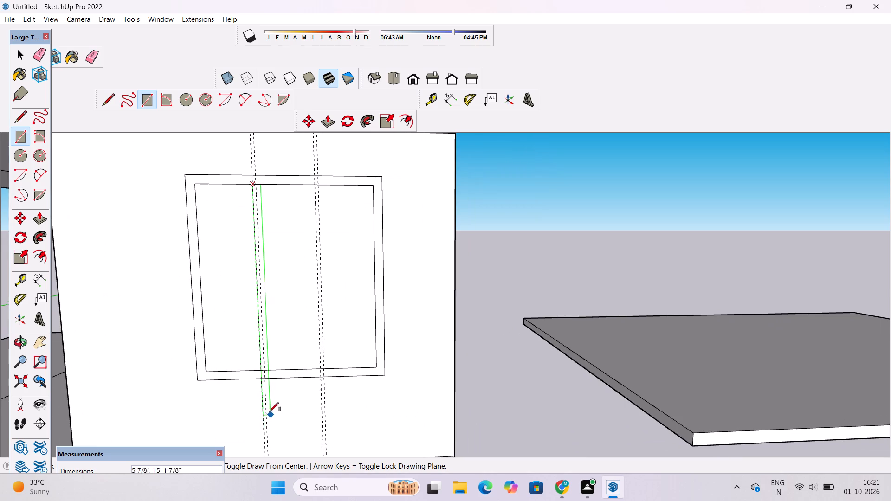
pyautogui.scroll(11, 270, 411)
pyautogui.scroll(3, 262, 353)
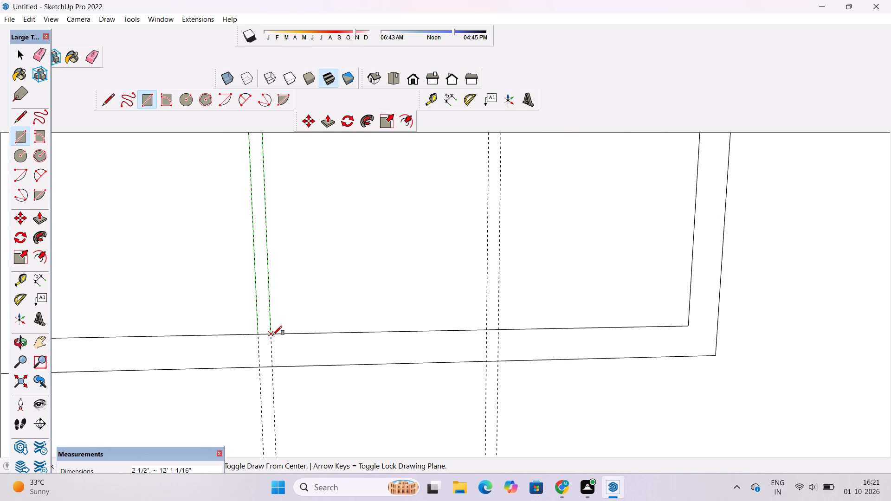
pyautogui.click(273, 335)
# Undo the left mullion rectangle and the two 2.5" offset guides on the lower window.
pyautogui.scroll(-20, 206, 341)
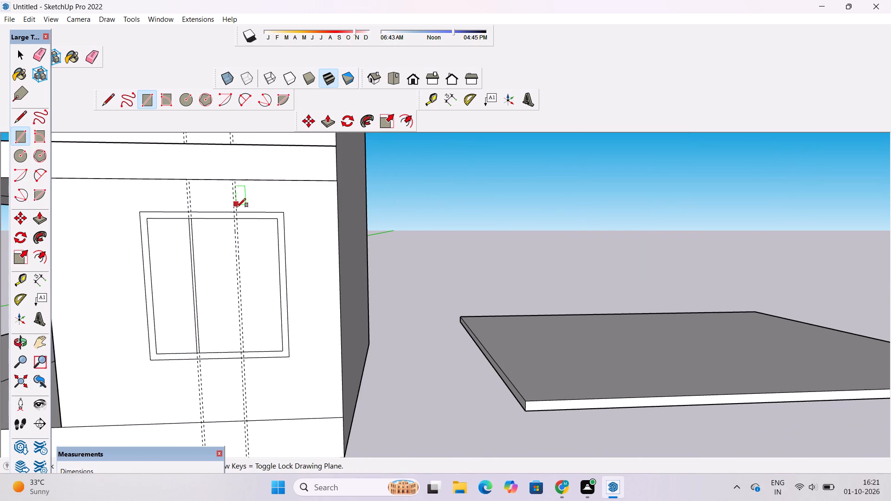
pyautogui.scroll(18, 236, 210)
pyautogui.scroll(-11, 234, 226)
pyautogui.scroll(1, 244, 207)
pyautogui.scroll(-7, 244, 207)
pyautogui.scroll(2, 234, 215)
pyautogui.scroll(-3, 234, 215)
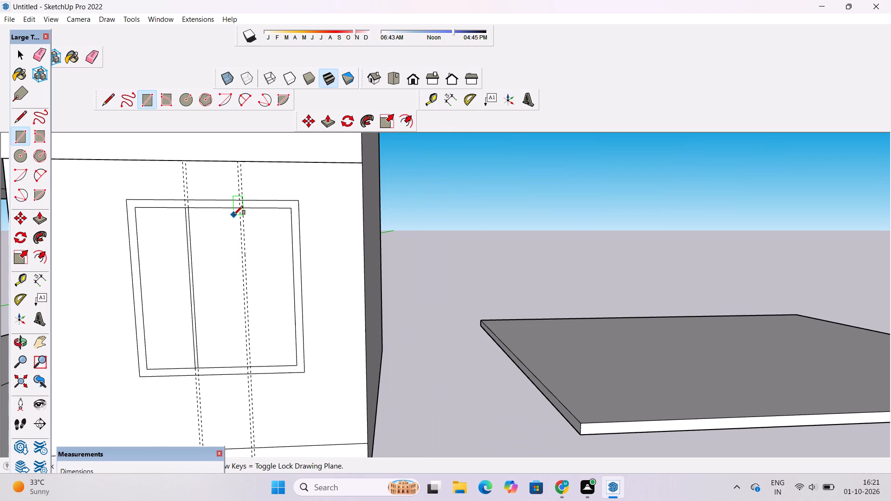
pyautogui.hotkey('ctrl', 'z')
pyautogui.hotkey('ctrl', 'z')
pyautogui.hotkey('ctrl', 'z')
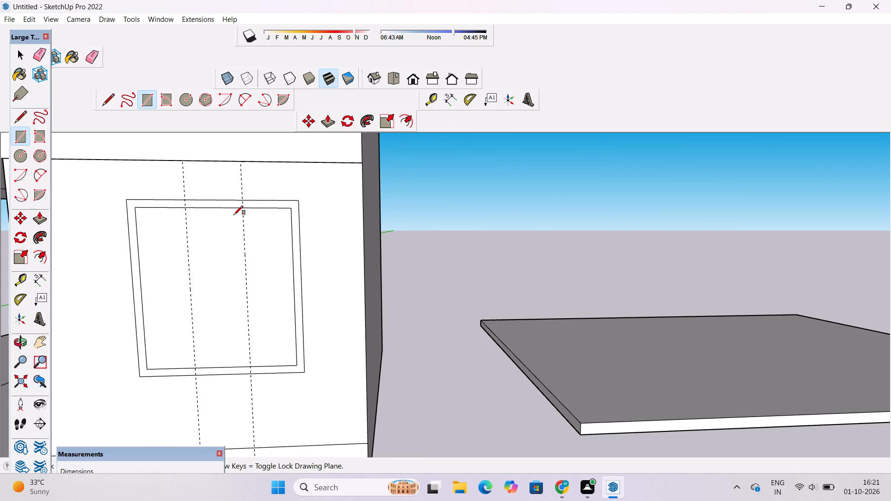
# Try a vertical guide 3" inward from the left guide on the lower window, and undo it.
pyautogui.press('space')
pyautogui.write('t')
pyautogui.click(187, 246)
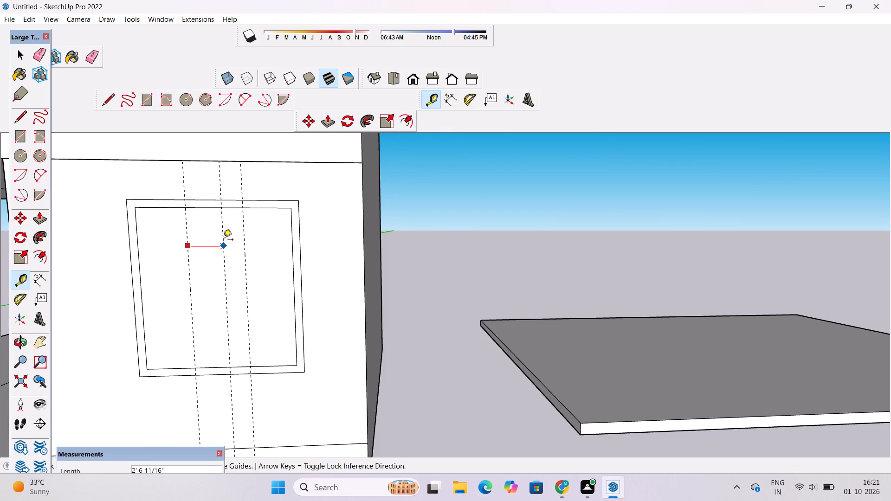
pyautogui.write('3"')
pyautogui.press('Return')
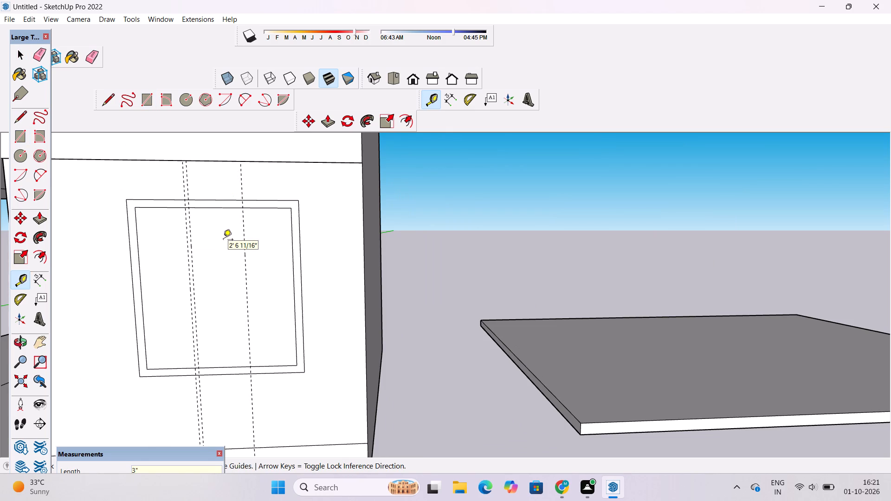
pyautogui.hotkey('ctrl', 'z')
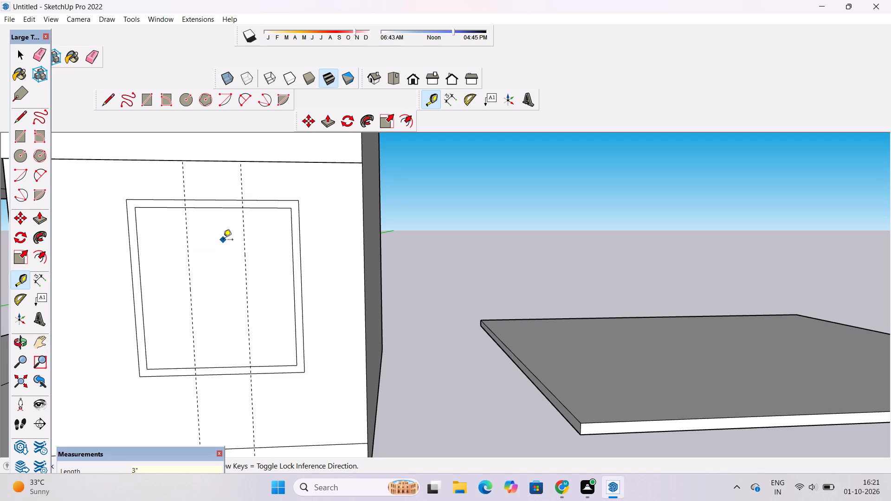
# Add a second vertical guide 4" to the right of each existing guide to mark the lower window's two mullion widths.
pyautogui.click(187, 223)
pyautogui.write('4"')
pyautogui.press('Return')
pyautogui.click(244, 223)
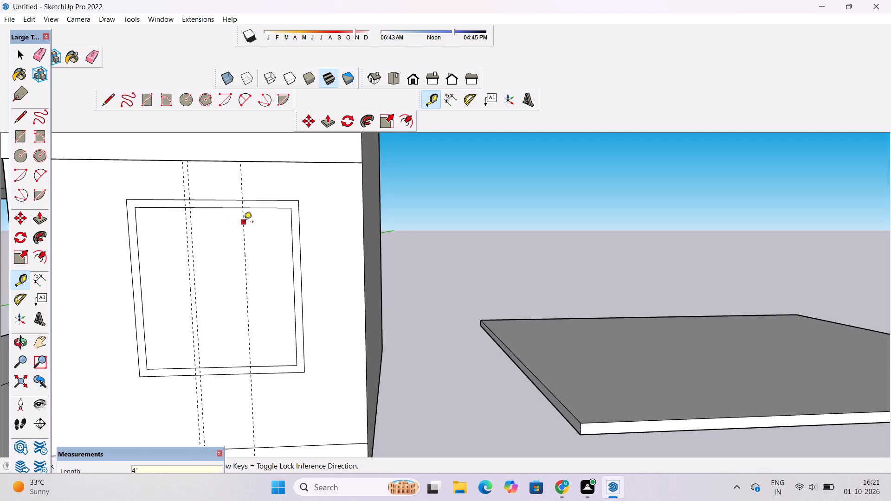
pyautogui.write('4"')
pyautogui.press('Return')
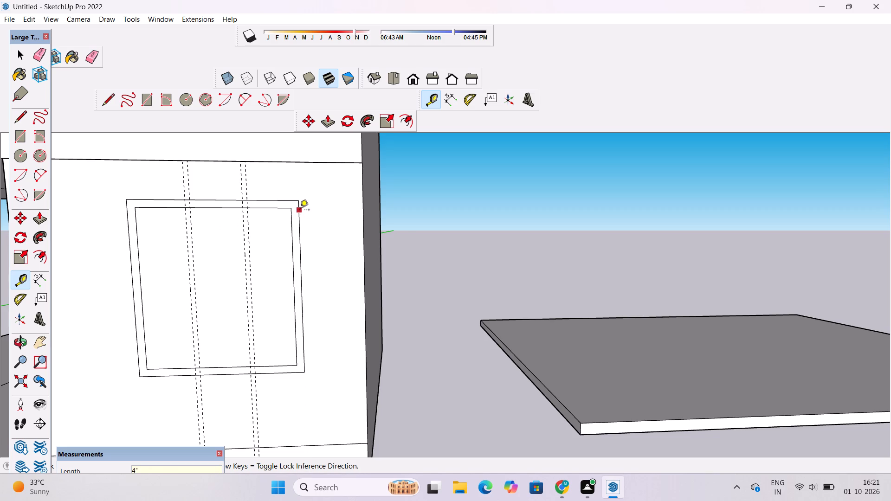
# Draw the left mullion rectangle, 4" wide by about 12' 1" high, between the left guide pair and the frame's inner edges.
pyautogui.scroll(-1, 298, 210)
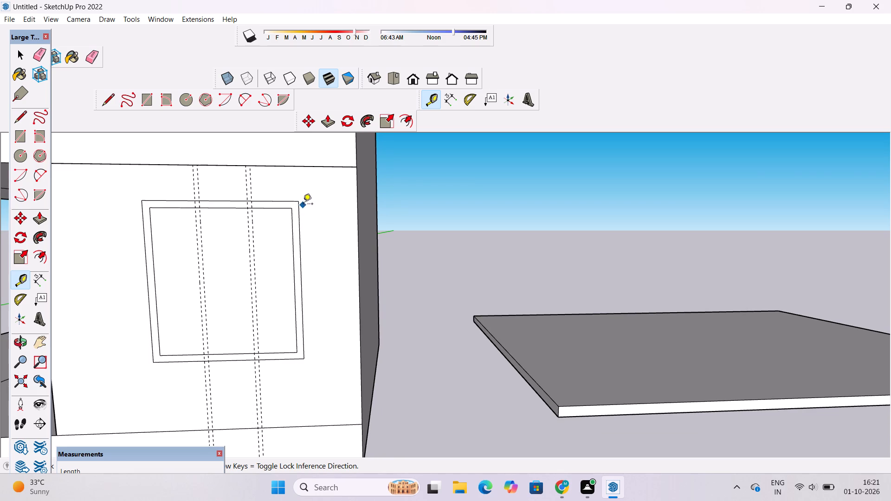
pyautogui.press('r')
pyautogui.scroll(3, 191, 219)
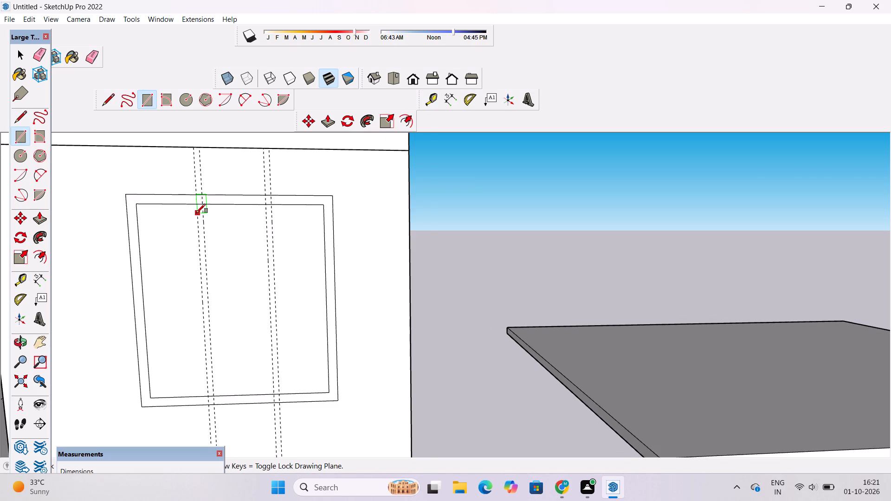
pyautogui.scroll(1, 196, 213)
pyautogui.scroll(-3, 196, 213)
pyautogui.scroll(4, 199, 195)
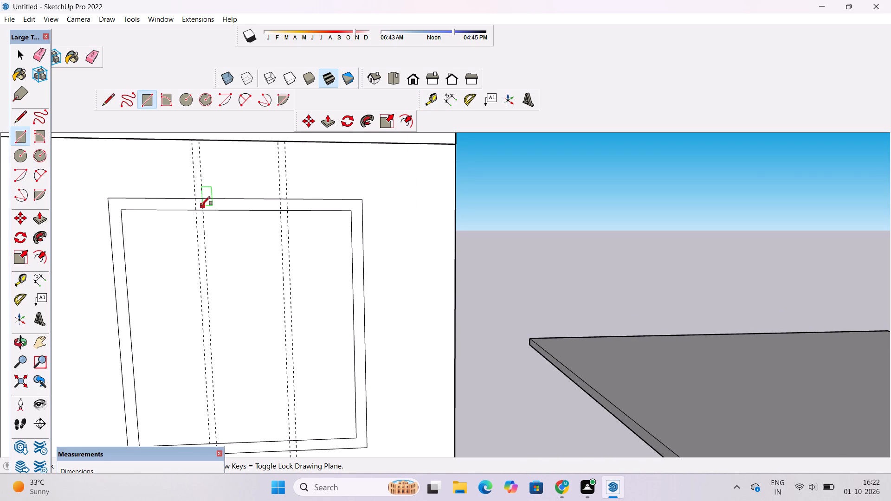
pyautogui.click(199, 211)
pyautogui.scroll(-9, 196, 209)
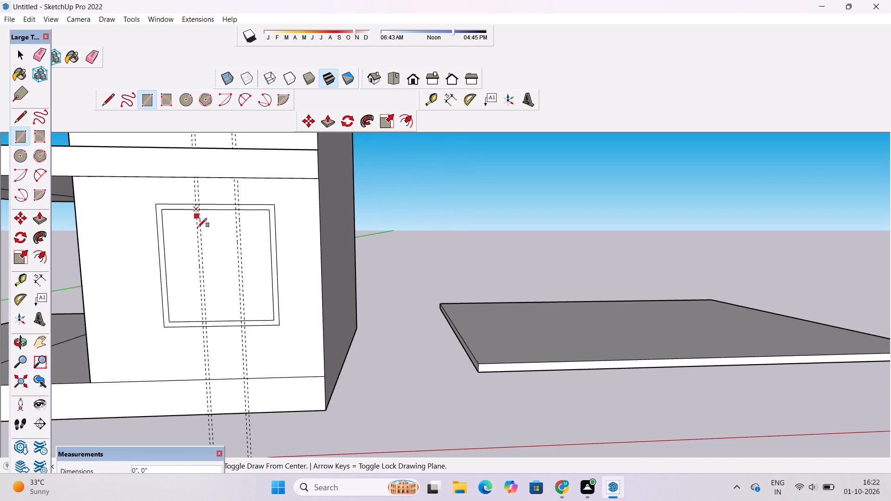
pyautogui.scroll(8, 212, 328)
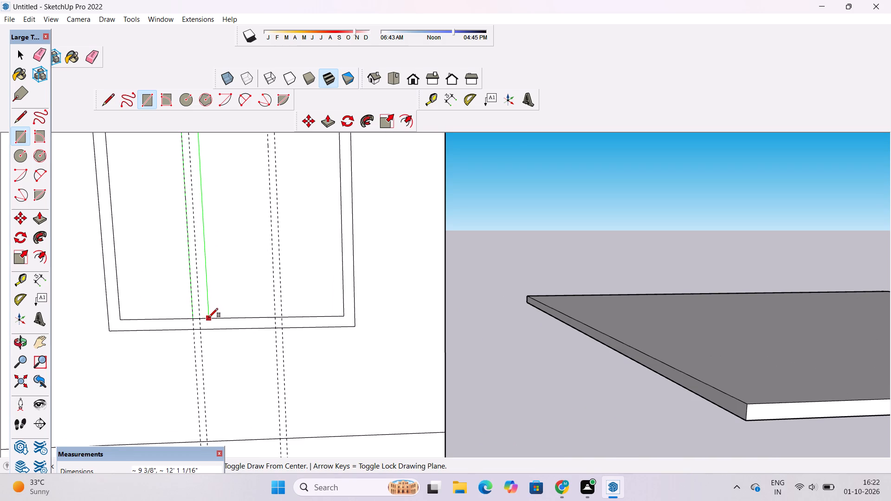
pyautogui.click(199, 316)
# Draw the right mullion rectangle, 4" wide by about 12' 1" high, between the right guide pair and the frame's inner edges.
pyautogui.scroll(-7, 203, 265)
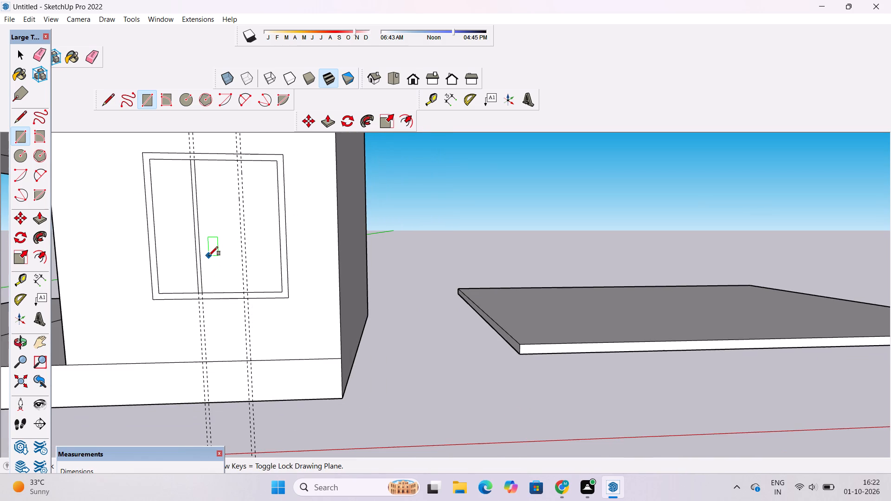
pyautogui.scroll(1, 223, 237)
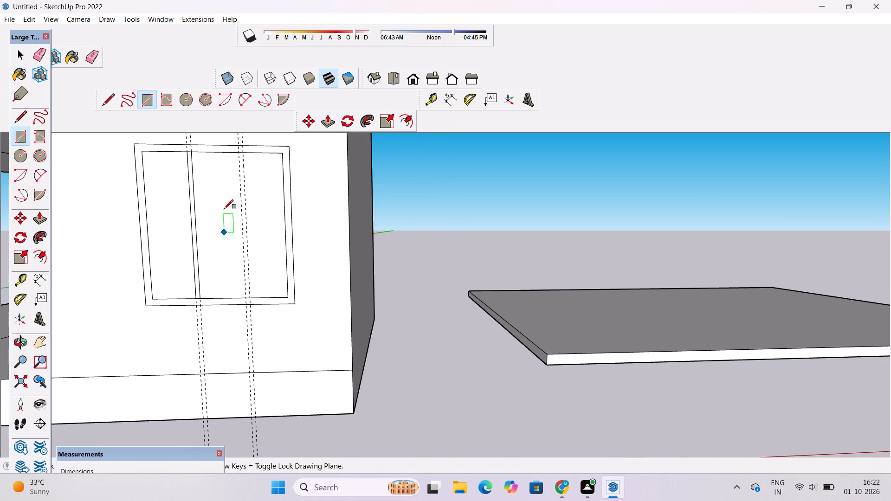
pyautogui.scroll(4, 242, 156)
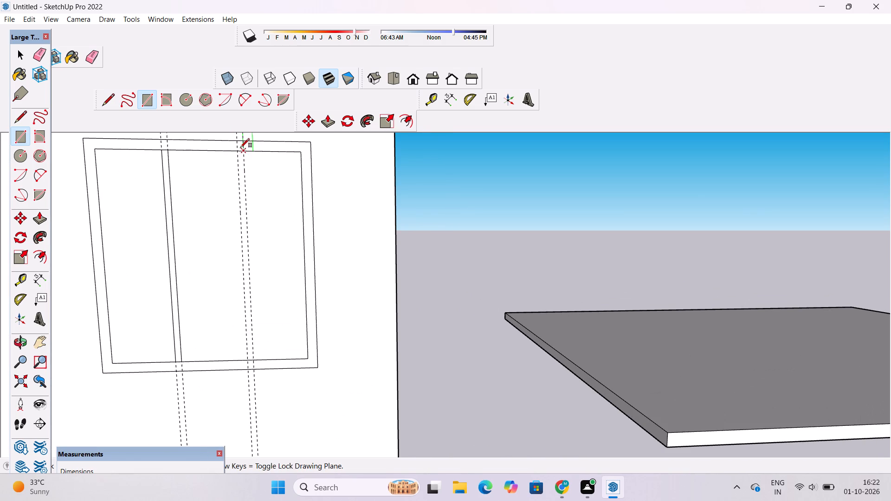
pyautogui.click(237, 152)
pyautogui.scroll(-3, 244, 174)
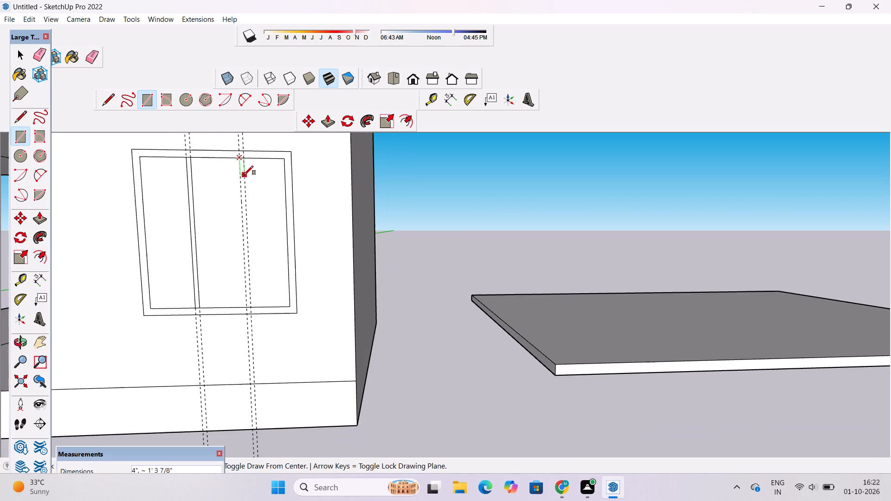
pyautogui.scroll(-3, 244, 175)
pyautogui.scroll(1, 254, 291)
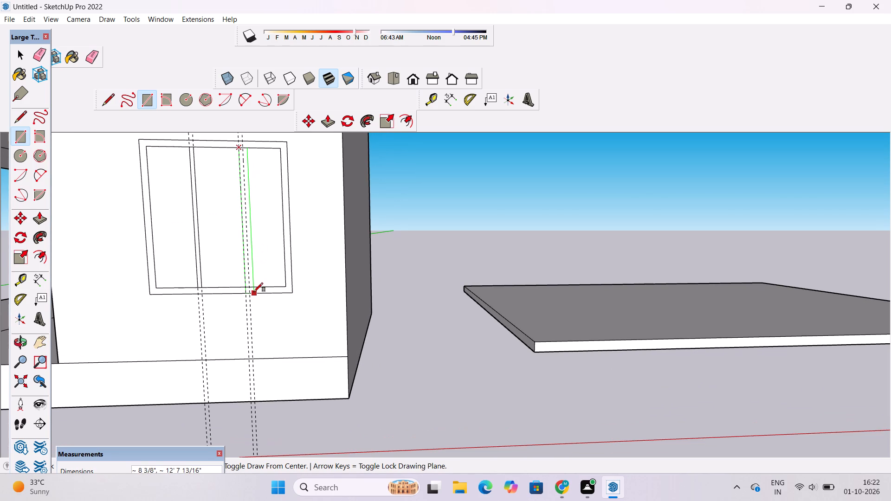
pyautogui.scroll(2, 254, 292)
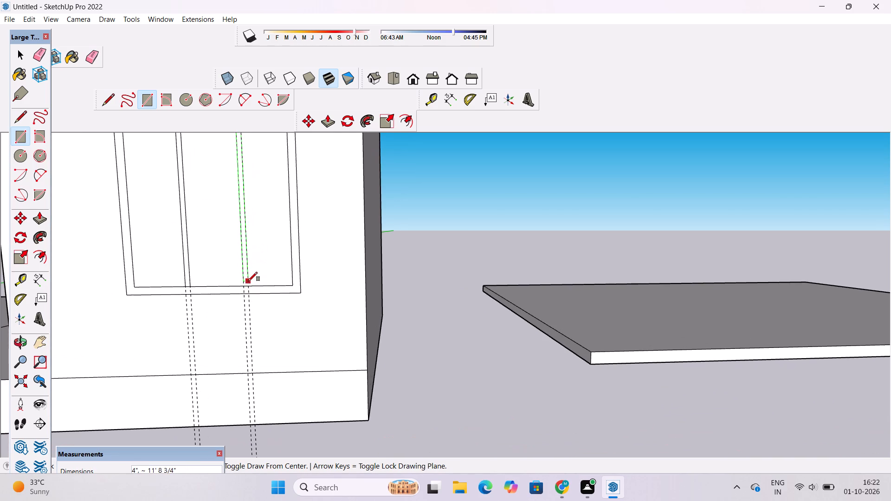
pyautogui.click(247, 285)
# Erase the four vertical guides crossing the lower window.
pyautogui.scroll(-1, 250, 283)
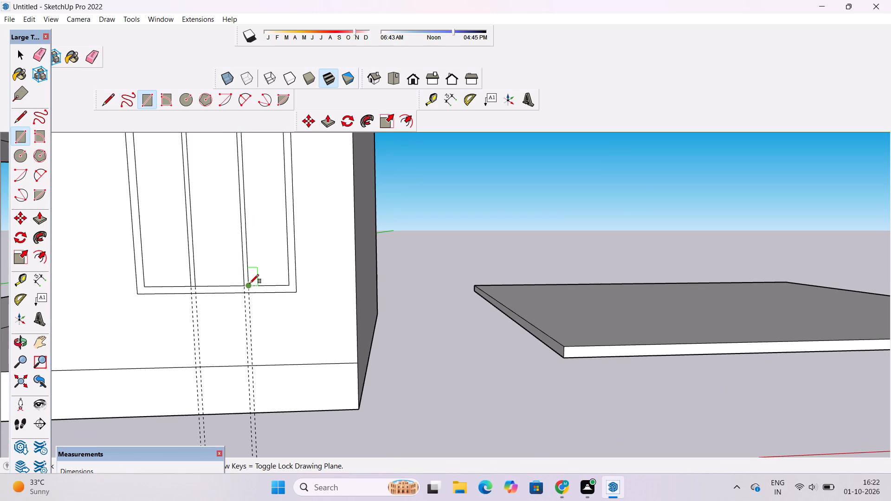
pyautogui.press('space')
pyautogui.write('e')
pyautogui.scroll(-4, 256, 266)
pyautogui.moveTo(280, 301); pyautogui.dragTo(265, 306)
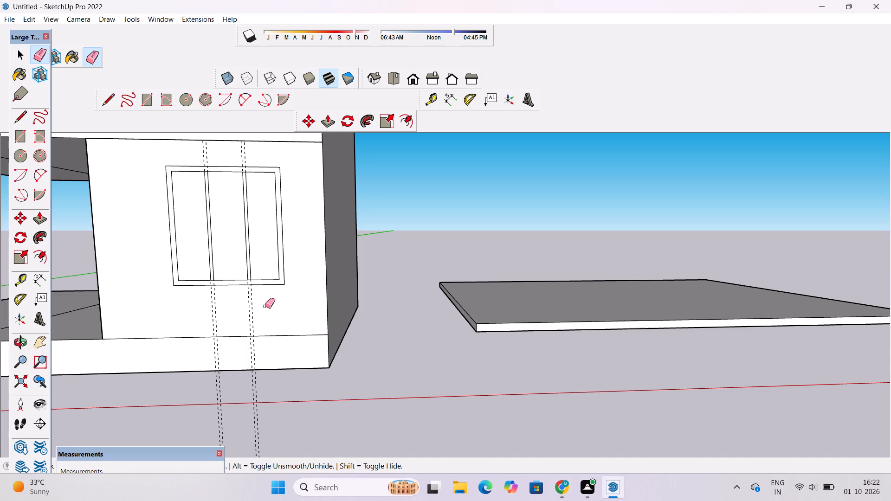
pyautogui.moveTo(265, 306); pyautogui.dragTo(246, 316)
pyautogui.moveTo(244, 307); pyautogui.dragTo(199, 323)
pyautogui.moveTo(223, 304); pyautogui.dragTo(214, 318)
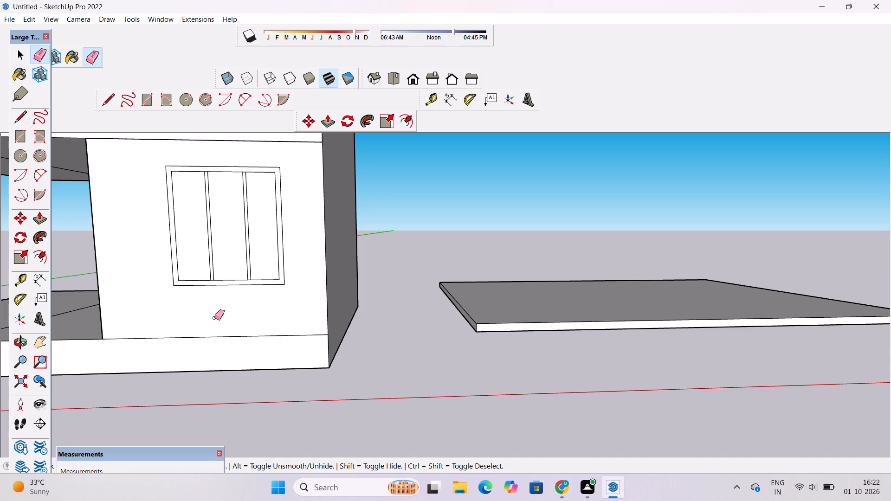
# Examine the house's gable side from several angles, comparing the lower window layout with the upper window.
pyautogui.press('o')
pyautogui.scroll(-4, 228, 297)
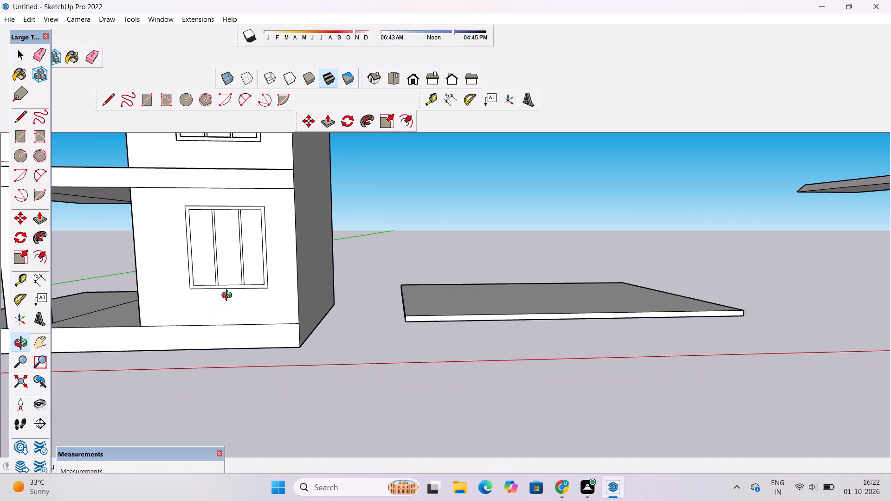
pyautogui.scroll(3, 229, 296)
pyautogui.scroll(-2, 229, 296)
pyautogui.click(229, 302)
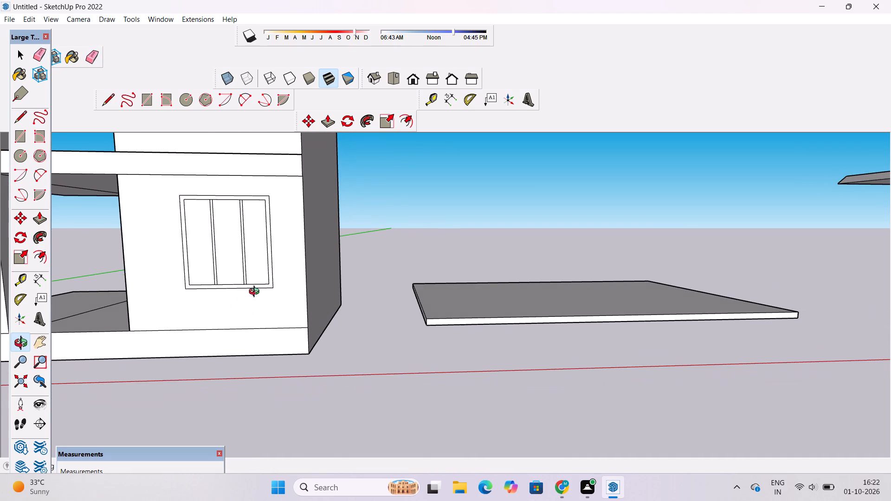
pyautogui.scroll(-2, 256, 293)
pyautogui.scroll(2, 256, 293)
pyautogui.scroll(-5, 256, 293)
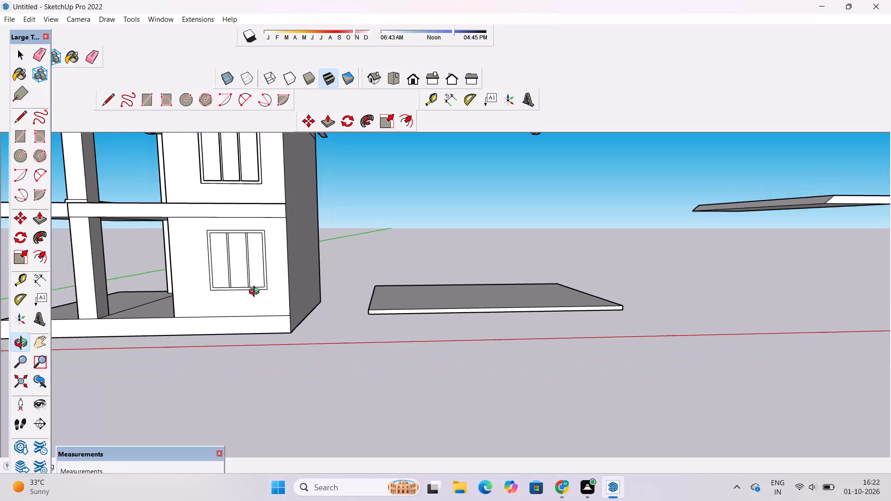
pyautogui.scroll(4, 256, 293)
pyautogui.scroll(-9, 257, 292)
pyautogui.scroll(-3, 131, 295)
pyautogui.scroll(1, 131, 300)
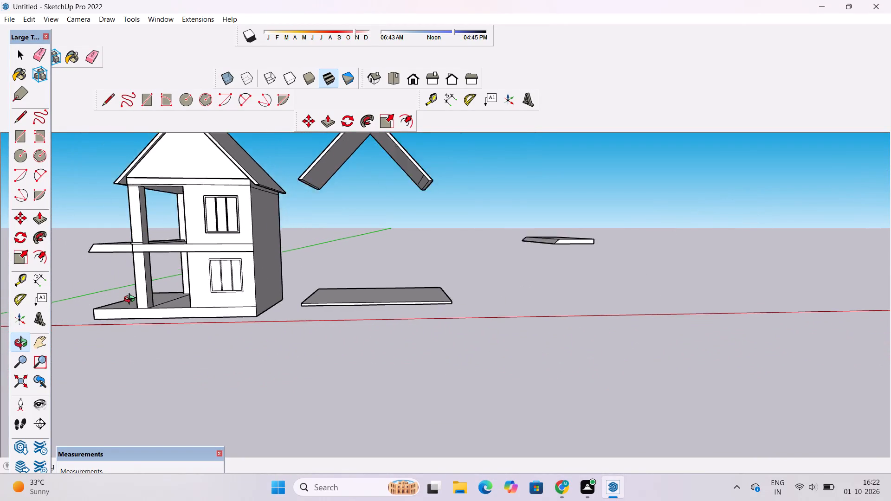
pyautogui.scroll(5, 131, 300)
pyautogui.click(131, 300)
pyautogui.keyDown('shift'); pyautogui.moveTo(131, 300); pyautogui.dragTo(271, 300); pyautogui.keyUp('shift')
pyautogui.scroll(-4, 271, 300)
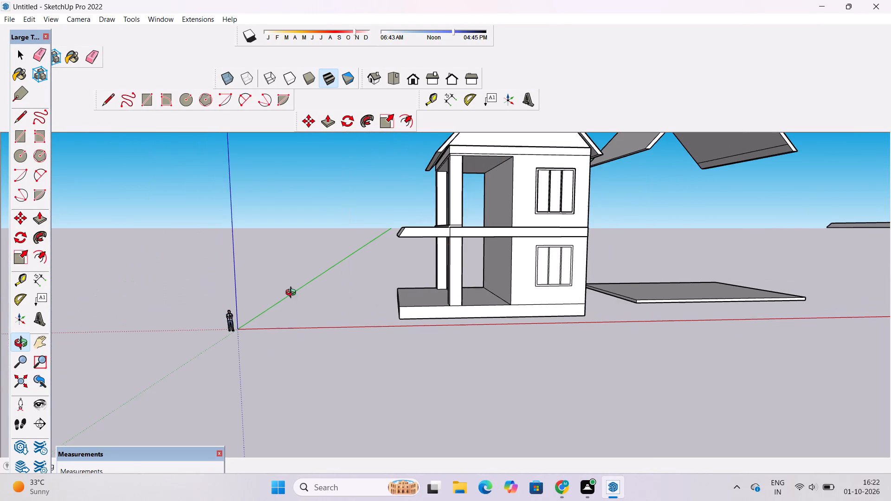
pyautogui.keyDown('shift'); pyautogui.moveTo(511, 226); pyautogui.dragTo(382, 300); pyautogui.keyUp('shift')
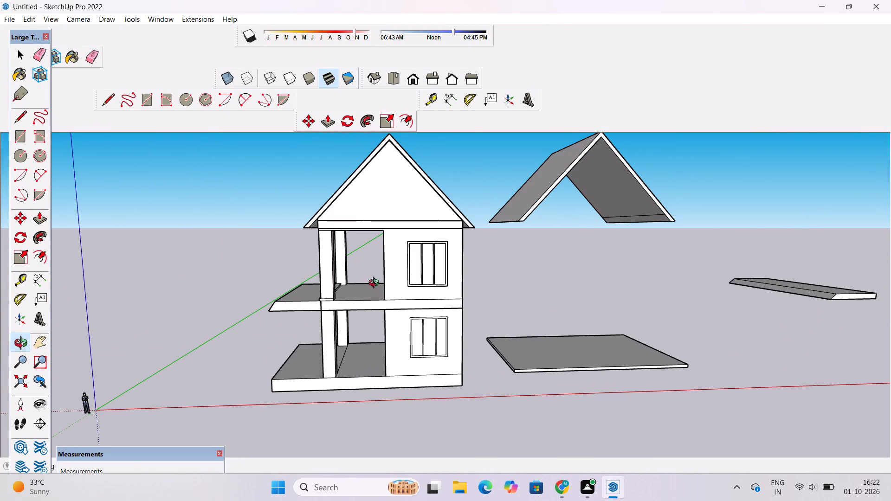
pyautogui.scroll(-2, 371, 246)
pyautogui.scroll(3, 381, 269)
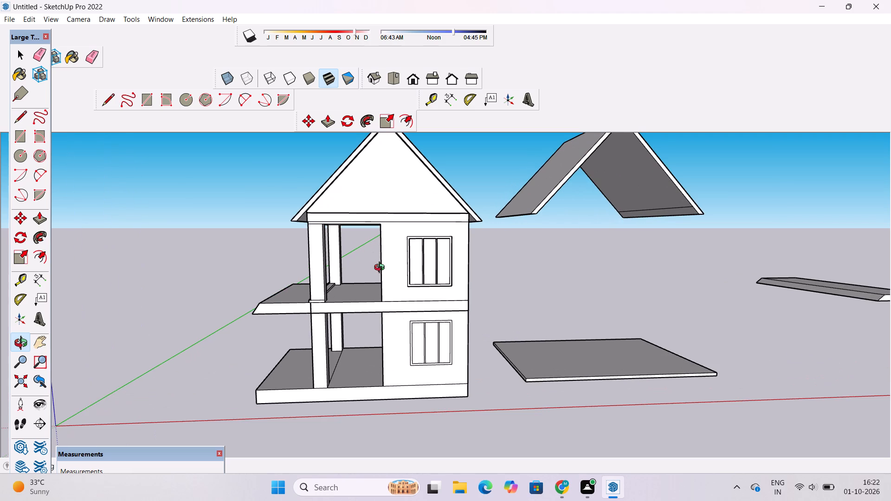
pyautogui.scroll(-1, 383, 272)
pyautogui.scroll(-2, 425, 267)
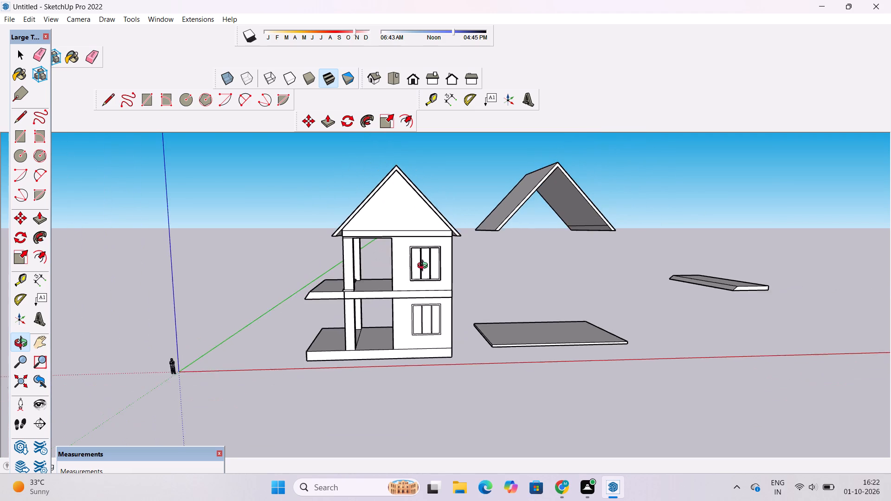
pyautogui.scroll(-3, 425, 267)
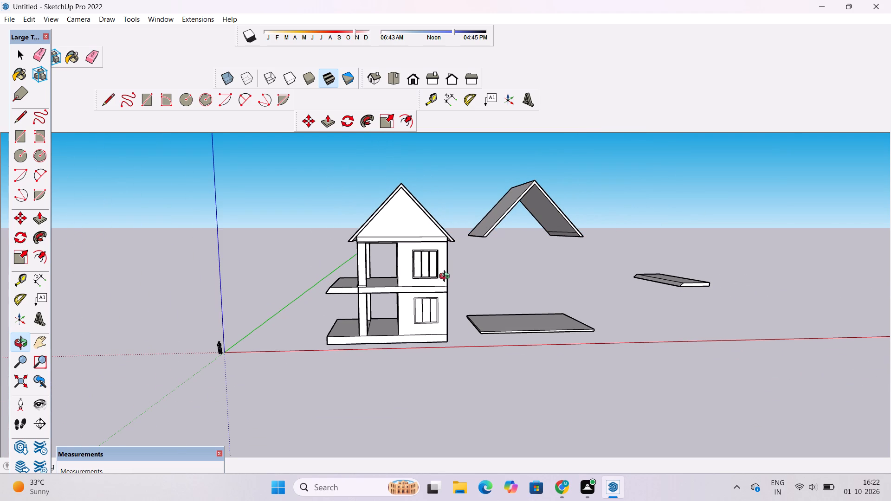
pyautogui.scroll(3, 416, 280)
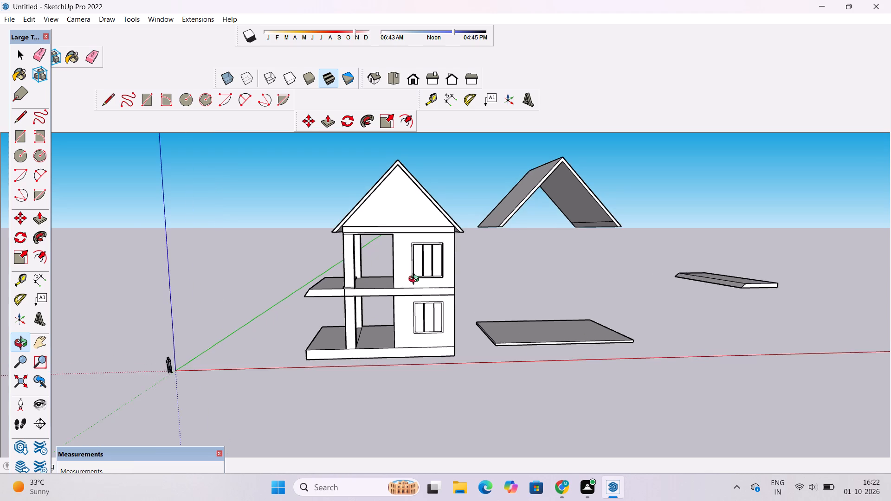
pyautogui.moveTo(411, 282); pyautogui.dragTo(483, 322)
pyautogui.scroll(-4, 450, 284)
pyautogui.scroll(3, 467, 282)
pyautogui.moveTo(467, 305); pyautogui.dragTo(439, 305)
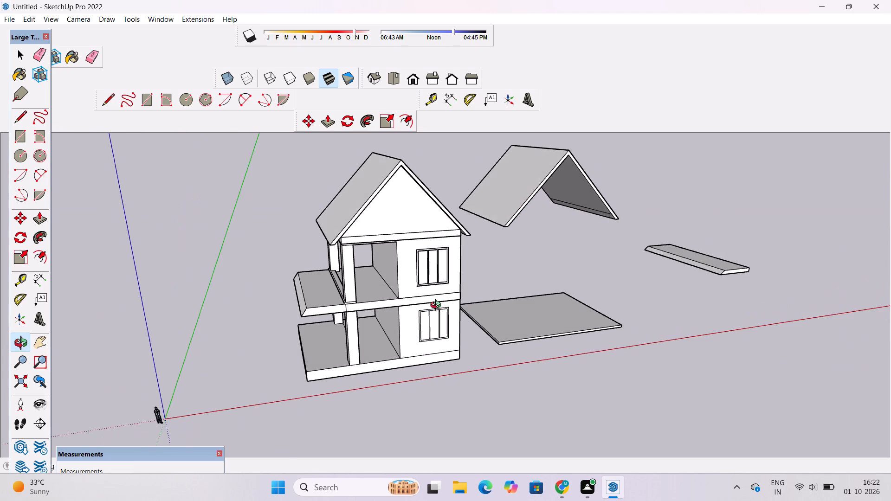
pyautogui.scroll(-1, 438, 306)
pyautogui.keyDown('shift'); pyautogui.moveTo(437, 302); pyautogui.dragTo(416, 299); pyautogui.keyUp('shift')
pyautogui.scroll(3, 387, 301)
pyautogui.keyDown('shift'); pyautogui.moveTo(407, 312); pyautogui.dragTo(392, 305); pyautogui.keyUp('shift')
pyautogui.scroll(2, 393, 302)
pyautogui.keyDown('shift'); pyautogui.click(396, 301); pyautogui.keyUp('shift')
pyautogui.scroll(1, 399, 300)
pyautogui.keyDown('shift'); pyautogui.moveTo(400, 299); pyautogui.dragTo(403, 293); pyautogui.keyUp('shift')
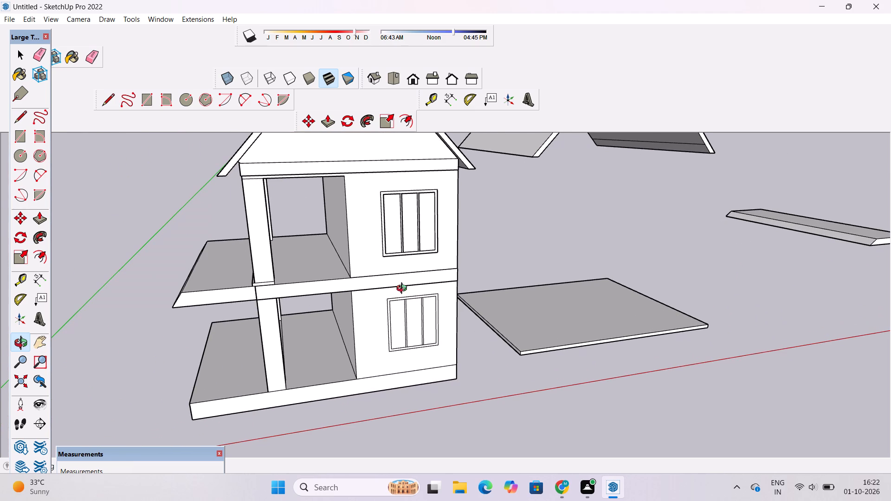
pyautogui.scroll(-2, 404, 289)
pyautogui.keyDown('shift'); pyautogui.moveTo(400, 295); pyautogui.dragTo(395, 306); pyautogui.keyUp('shift')
pyautogui.moveTo(392, 337); pyautogui.dragTo(372, 352)
pyautogui.scroll(-3, 363, 347)
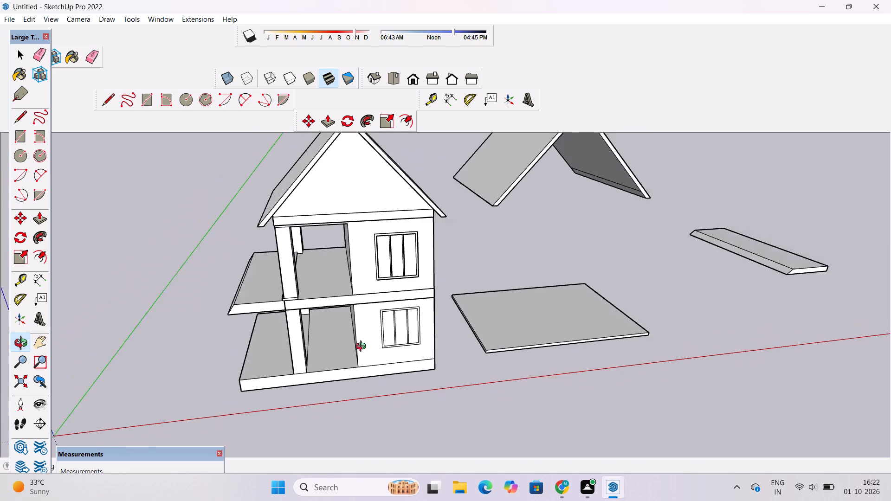
pyautogui.scroll(-1, 363, 347)
pyautogui.moveTo(358, 364); pyautogui.dragTo(348, 321)
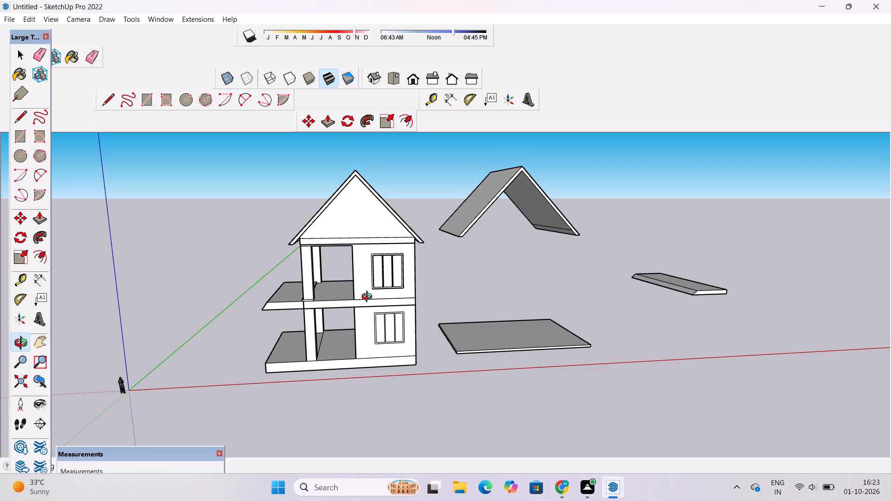
pyautogui.scroll(-3, 378, 292)
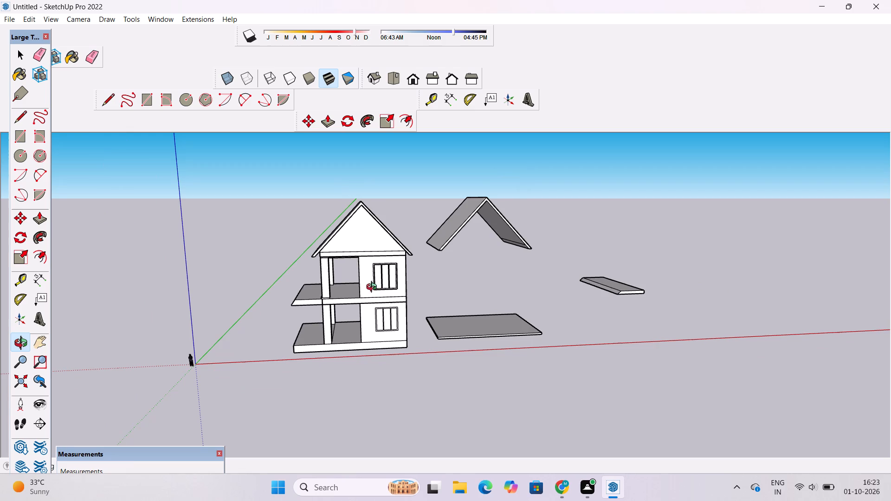
pyautogui.scroll(4, 360, 287)
pyautogui.moveTo(396, 353); pyautogui.dragTo(367, 281)
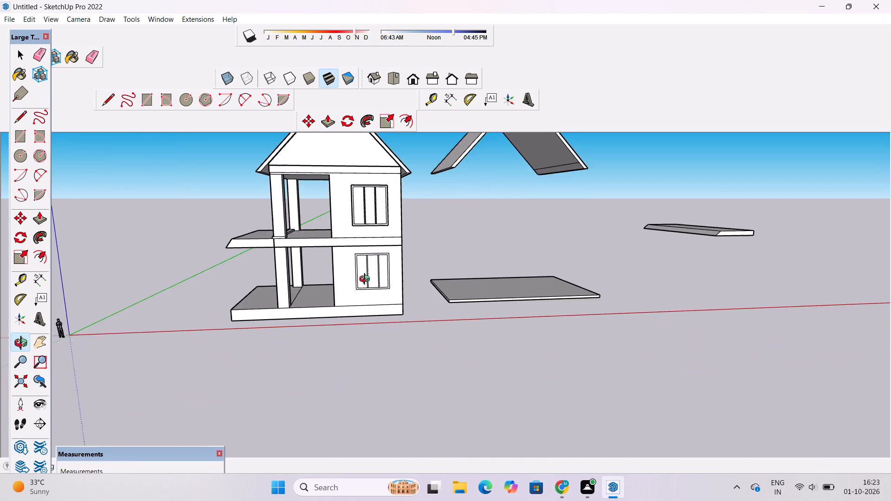
pyautogui.scroll(8, 382, 272)
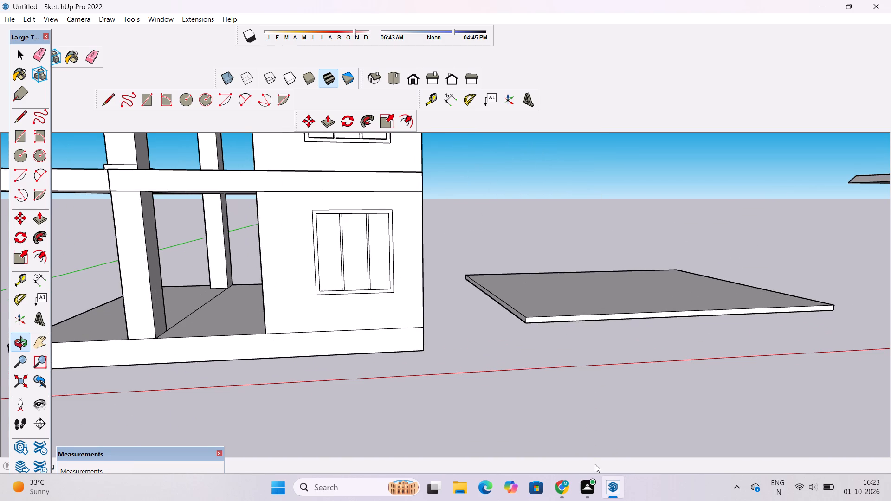
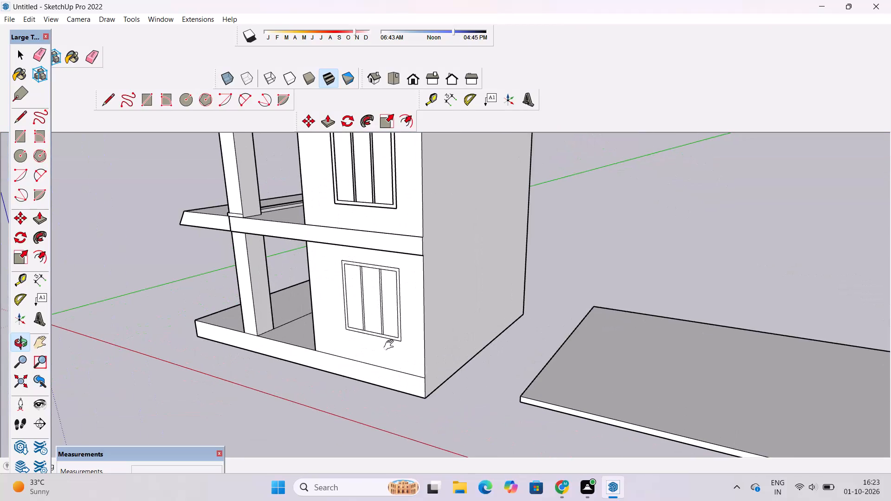
# Push/Pull the outer frame of the ground-floor front window outward 2", aligned with the upper-floor window frame.
pyautogui.scroll(2, 381, 333)
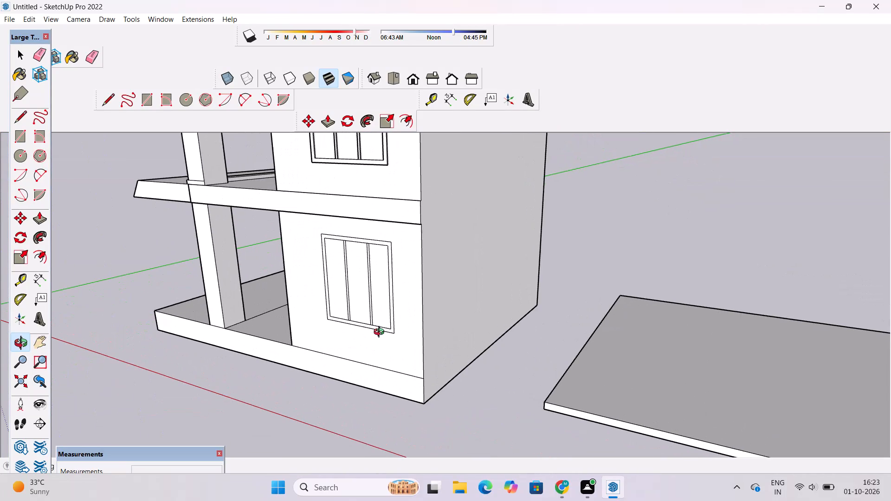
pyautogui.scroll(3, 381, 333)
pyautogui.scroll(-6, 400, 313)
pyautogui.keyDown('shift'); pyautogui.moveTo(396, 309); pyautogui.dragTo(380, 497); pyautogui.keyUp('shift')
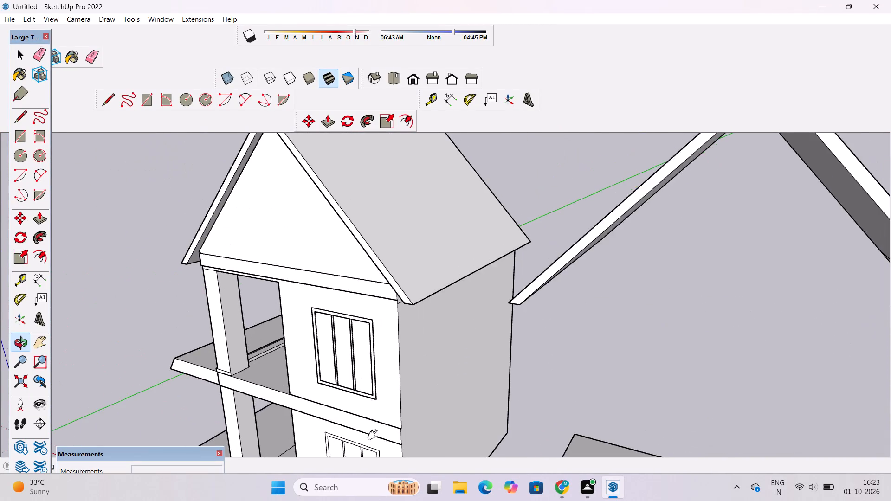
pyautogui.keyDown('shift'); pyautogui.scroll(16, 358, 366); pyautogui.keyUp('shift')
pyautogui.moveTo(362, 382); pyautogui.dragTo(368, 338)
pyautogui.keyDown('shift'); pyautogui.scroll(-11, 371, 328); pyautogui.keyUp('shift')
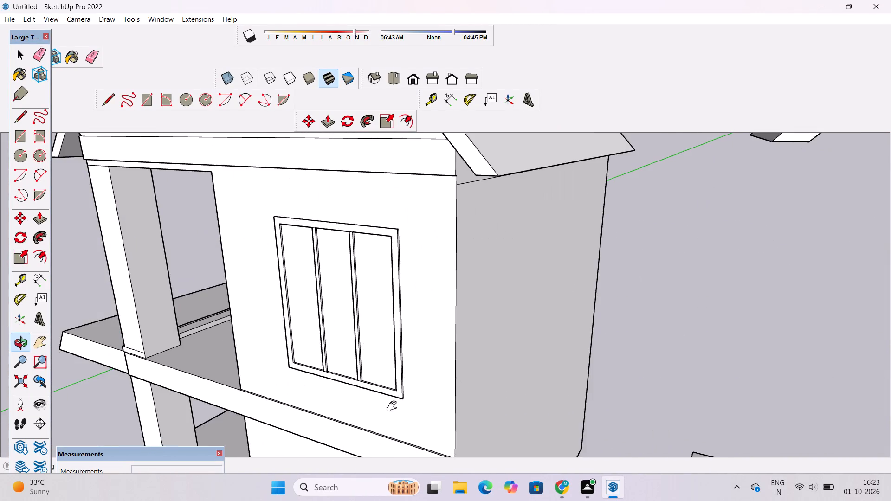
pyautogui.keyDown('shift'); pyautogui.moveTo(394, 406); pyautogui.dragTo(386, 305); pyautogui.keyUp('shift')
pyautogui.keyDown('shift'); pyautogui.scroll(4, 388, 291); pyautogui.keyUp('shift')
pyautogui.keyDown('shift'); pyautogui.moveTo(399, 372); pyautogui.dragTo(387, 297); pyautogui.keyUp('shift')
pyautogui.keyDown('shift'); pyautogui.scroll(-5, 387, 287); pyautogui.keyUp('shift')
pyautogui.keyDown('shift'); pyautogui.moveTo(392, 377); pyautogui.dragTo(388, 346); pyautogui.keyUp('shift')
pyautogui.keyDown('shift'); pyautogui.scroll(2, 388, 345); pyautogui.keyUp('shift')
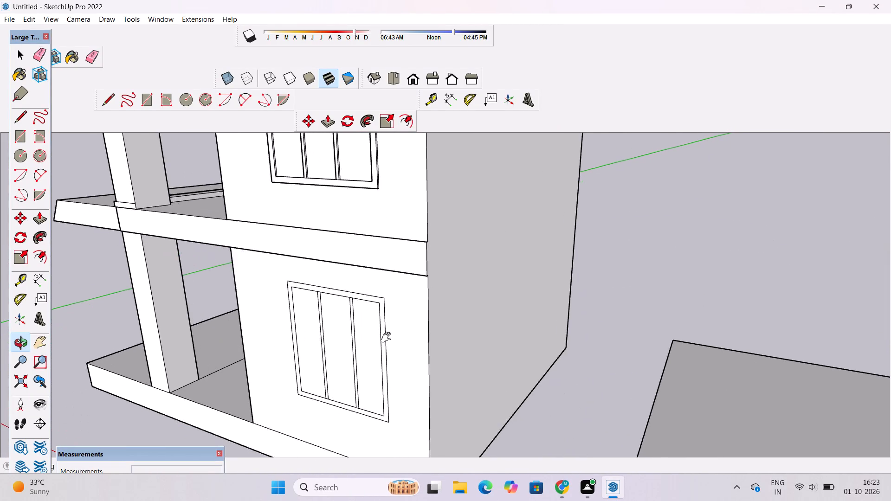
pyautogui.keyDown('shift'); pyautogui.moveTo(389, 346); pyautogui.dragTo(398, 306); pyautogui.keyUp('shift')
pyautogui.keyDown('shift'); pyautogui.scroll(-2, 398, 305); pyautogui.keyUp('shift')
pyautogui.moveTo(394, 326); pyautogui.dragTo(394, 295)
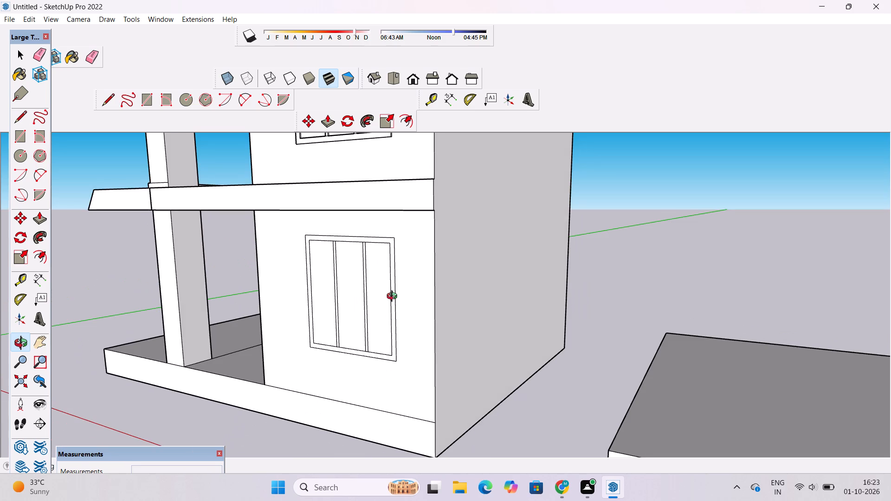
pyautogui.press('p')
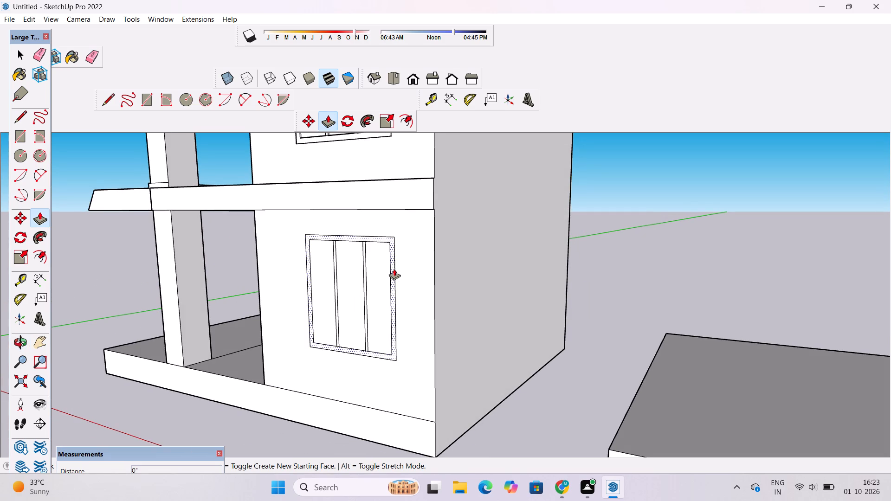
pyautogui.click(394, 269)
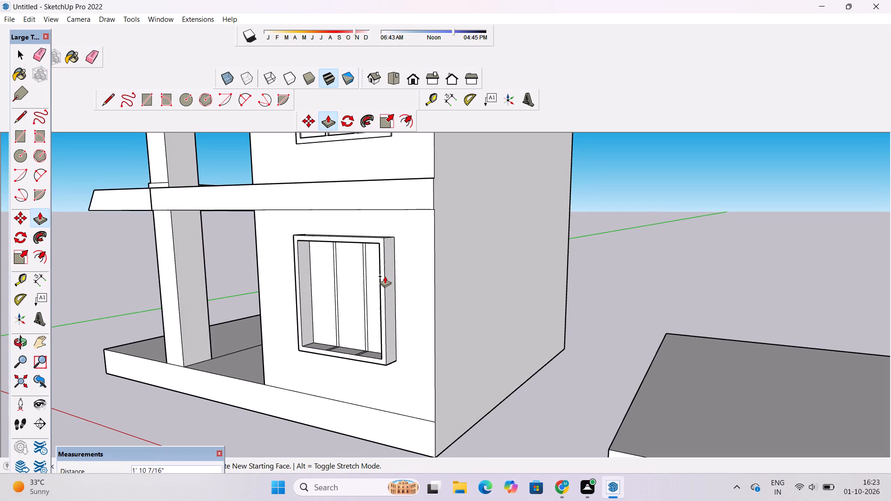
pyautogui.scroll(-5, 384, 277)
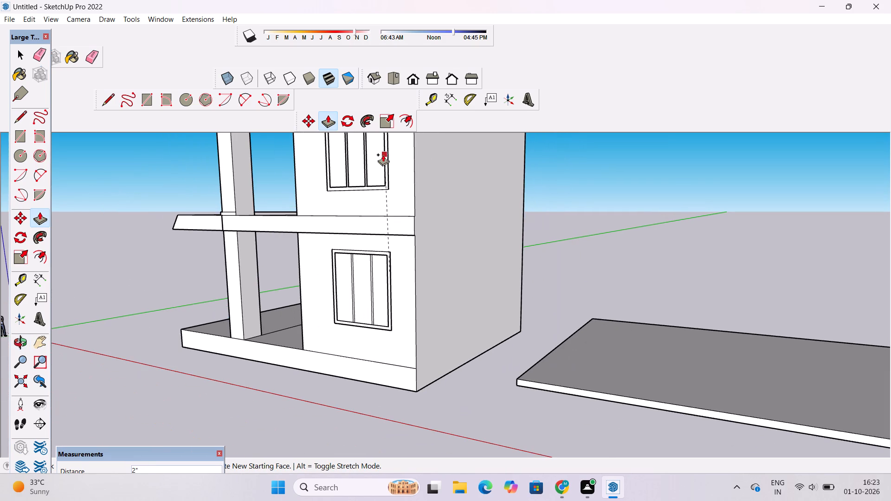
pyautogui.click(383, 154)
# Push/Pull the two vertical mullions of the ground-floor window outward 2", flush with its outer frame.
pyautogui.scroll(-5, 364, 251)
pyautogui.scroll(9, 359, 291)
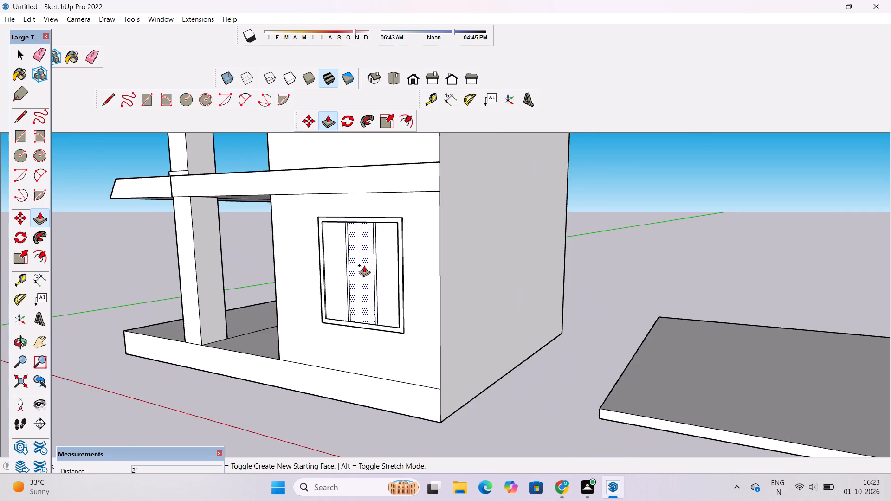
pyautogui.click(375, 228)
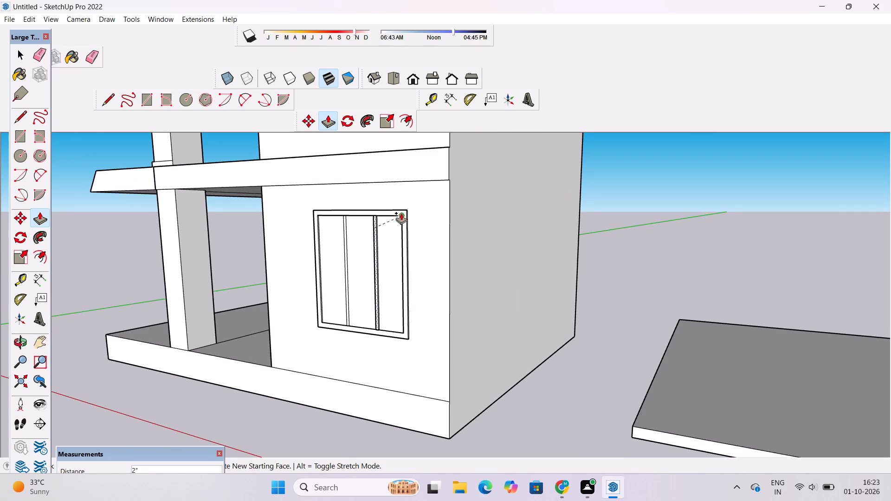
pyautogui.click(401, 213)
pyautogui.click(344, 226)
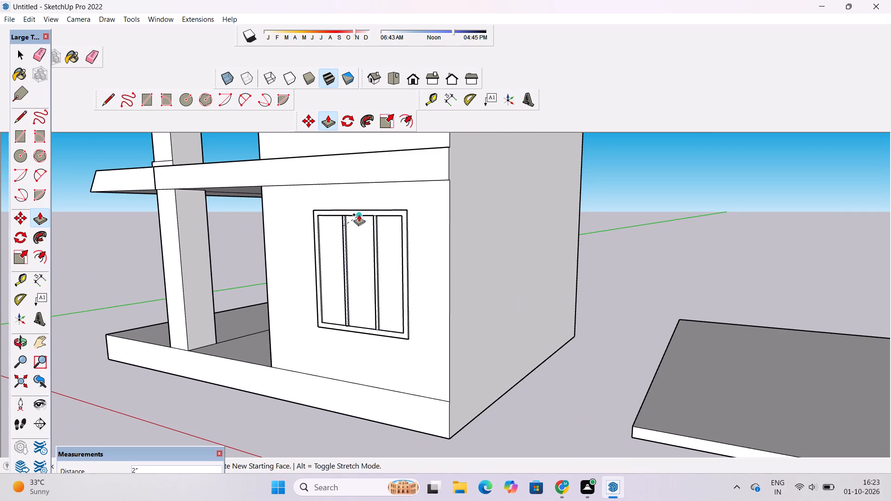
pyautogui.click(359, 214)
# Examine the two front windows and the whole house from several angles, including the separate roof and slab pieces.
pyautogui.press('o')
pyautogui.scroll(-11, 360, 216)
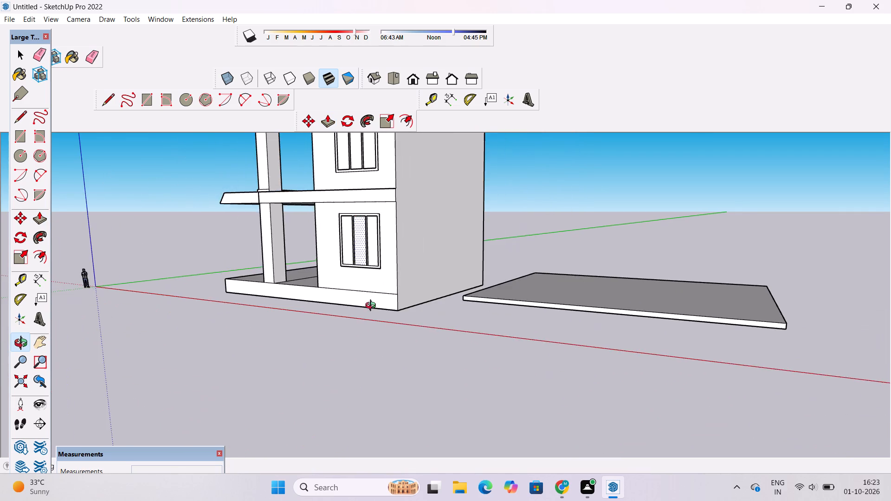
pyautogui.moveTo(372, 305); pyautogui.dragTo(315, 309)
pyautogui.scroll(1, 338, 295)
pyautogui.keyDown('shift'); pyautogui.moveTo(367, 259); pyautogui.dragTo(341, 329); pyautogui.keyUp('shift')
pyautogui.scroll(3, 339, 329)
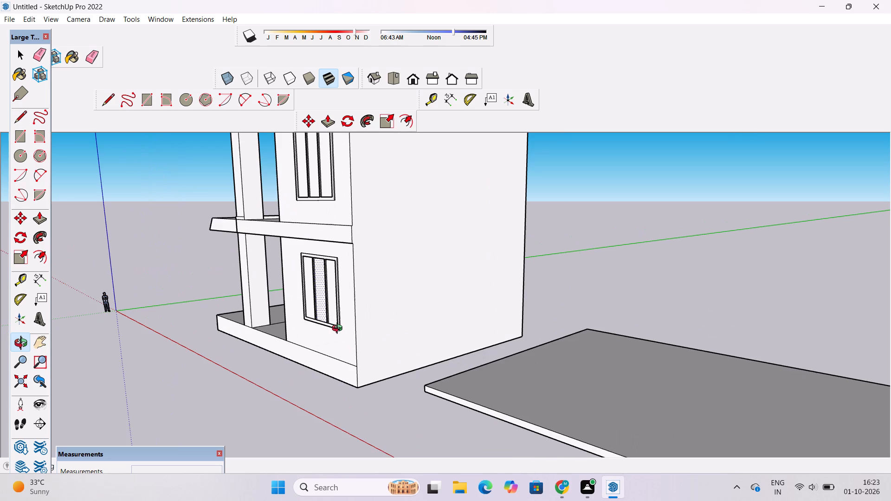
pyautogui.press('space')
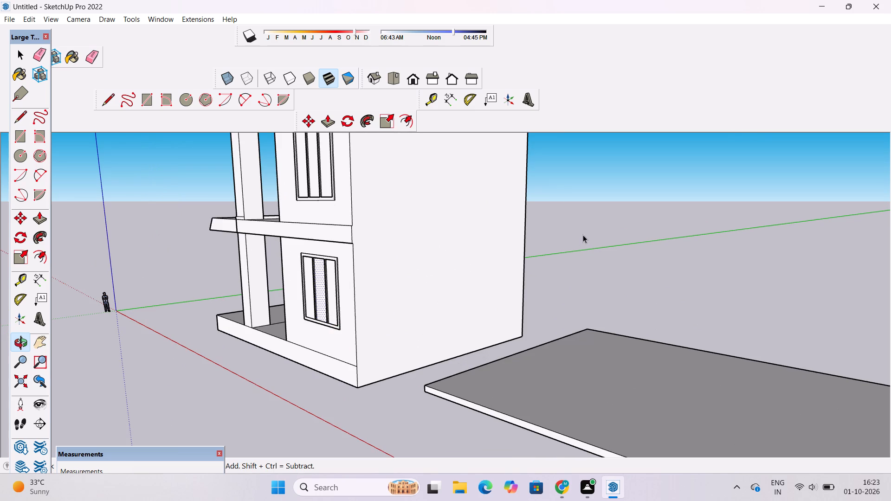
pyautogui.press('o')
pyautogui.scroll(-1, 424, 273)
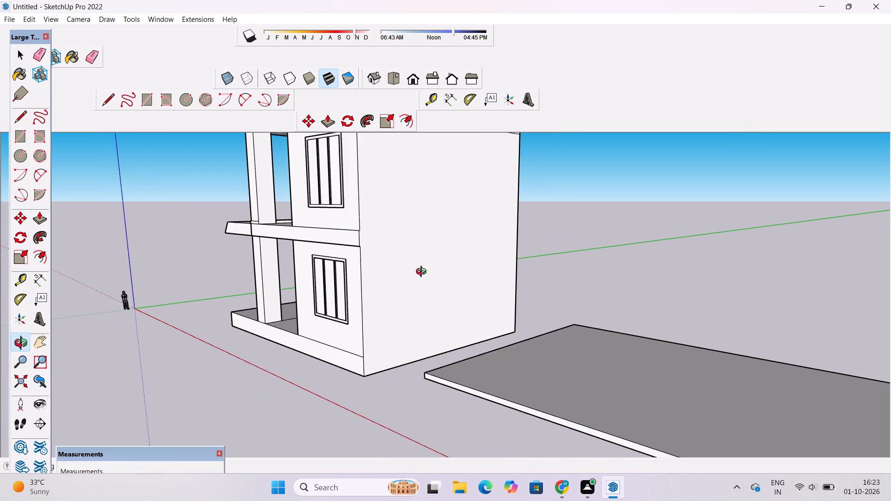
pyautogui.scroll(-2, 423, 273)
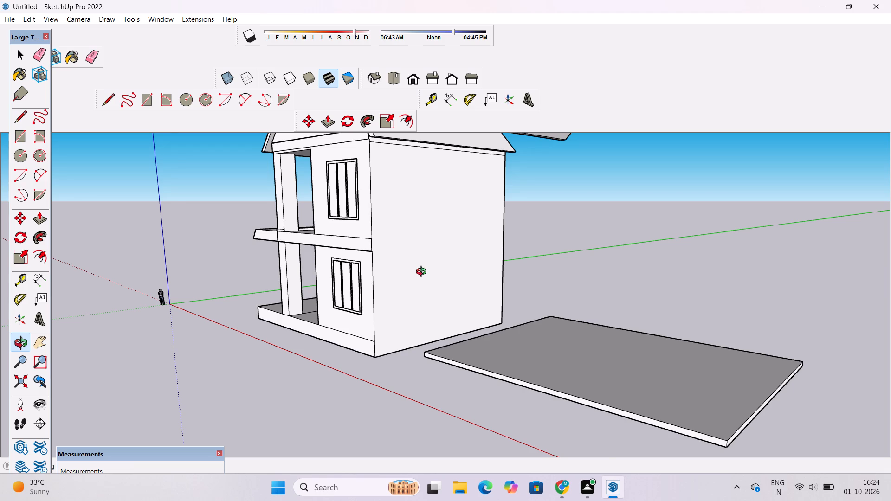
pyautogui.scroll(-1, 423, 273)
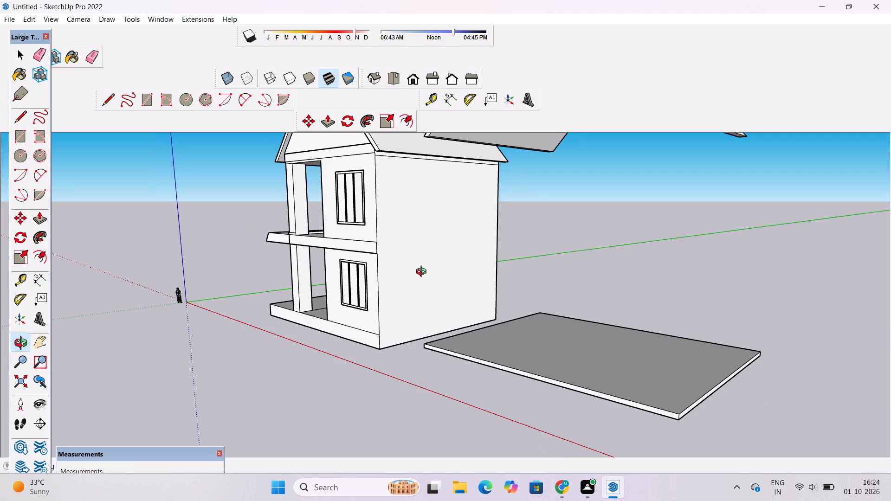
pyautogui.scroll(1, 423, 273)
pyautogui.scroll(-6, 423, 273)
pyautogui.scroll(1, 399, 294)
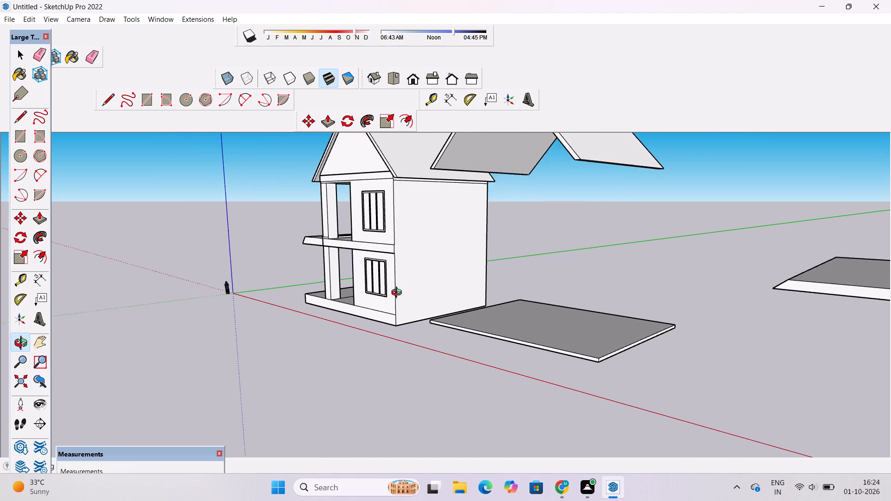
pyautogui.scroll(2, 399, 294)
pyautogui.moveTo(395, 296); pyautogui.dragTo(420, 284)
pyautogui.scroll(-6, 420, 284)
pyautogui.moveTo(409, 288); pyautogui.dragTo(412, 319)
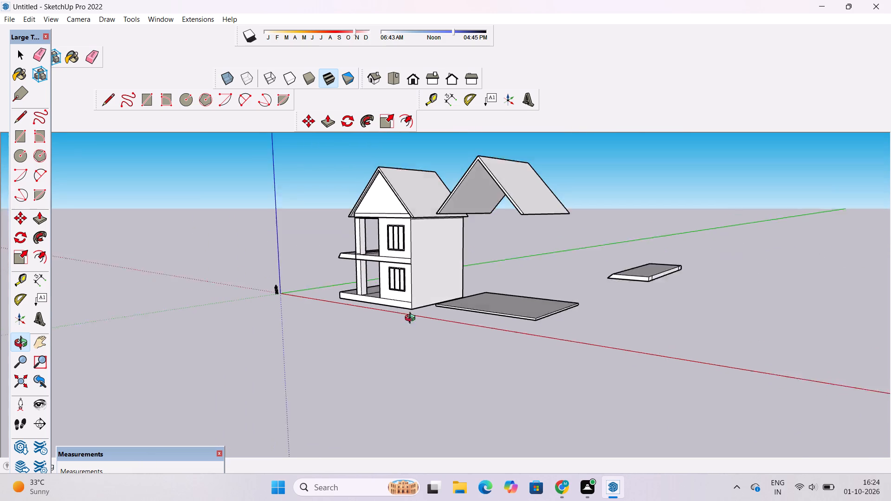
pyautogui.moveTo(412, 319); pyautogui.dragTo(412, 340)
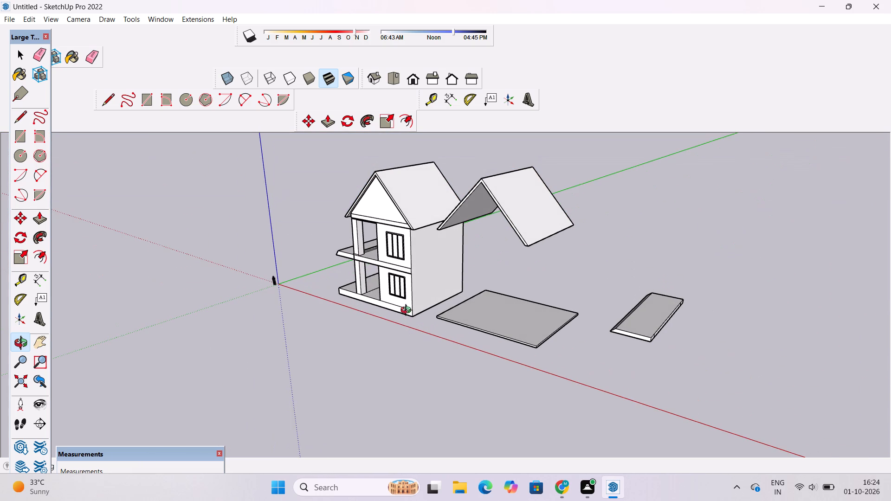
pyautogui.scroll(1, 408, 311)
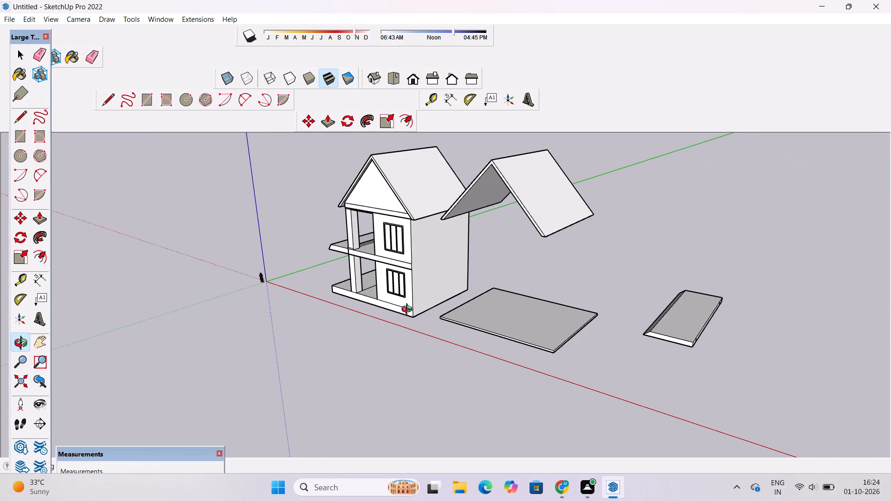
pyautogui.scroll(-2, 409, 310)
pyautogui.scroll(2, 411, 308)
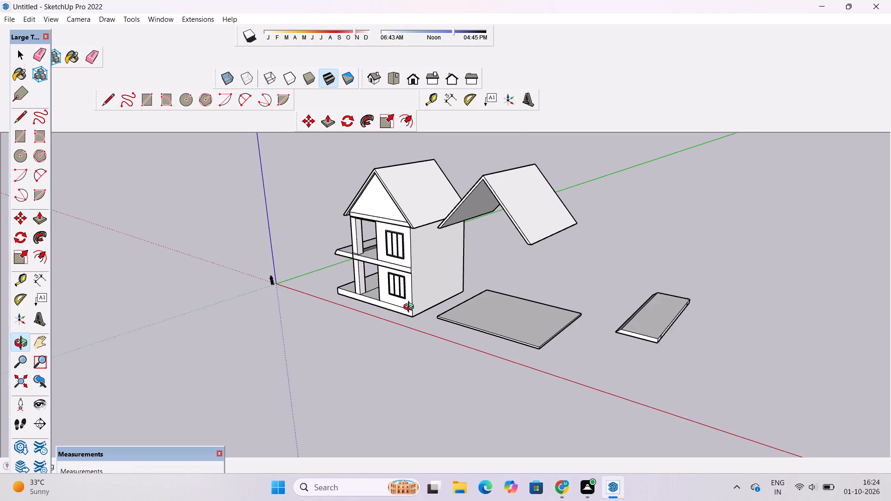
pyautogui.scroll(2, 411, 308)
pyautogui.scroll(-7, 410, 308)
pyautogui.moveTo(349, 344); pyautogui.dragTo(414, 323)
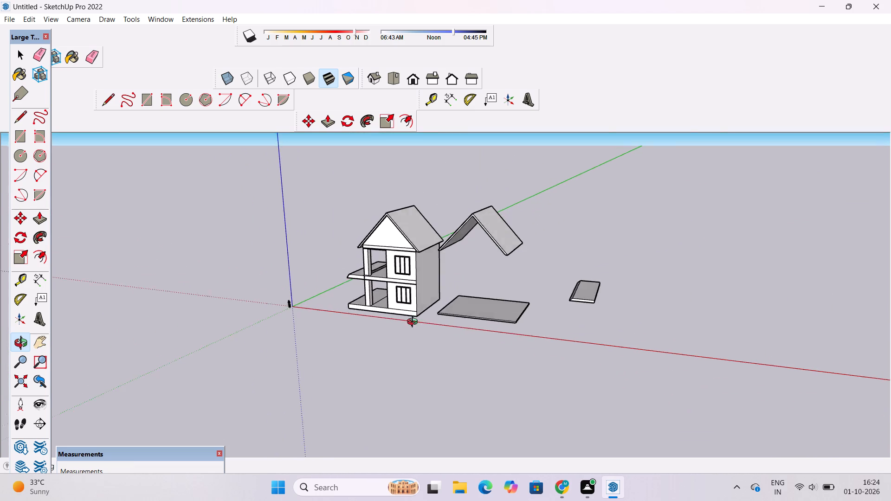
pyautogui.moveTo(414, 323); pyautogui.dragTo(417, 322)
pyautogui.scroll(3, 426, 311)
pyautogui.scroll(-3, 426, 311)
pyautogui.moveTo(384, 344); pyautogui.dragTo(435, 342)
pyautogui.scroll(-4, 434, 342)
pyautogui.scroll(2, 424, 347)
pyautogui.moveTo(415, 352); pyautogui.dragTo(424, 334)
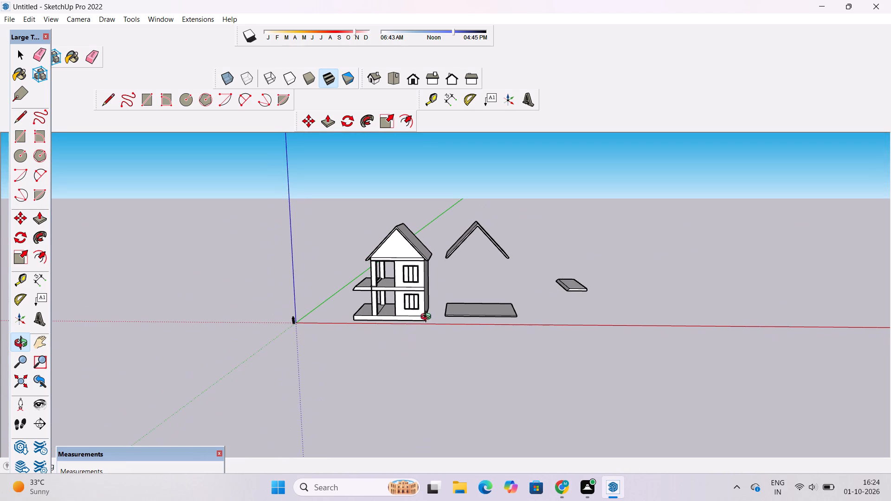
pyautogui.scroll(5, 438, 278)
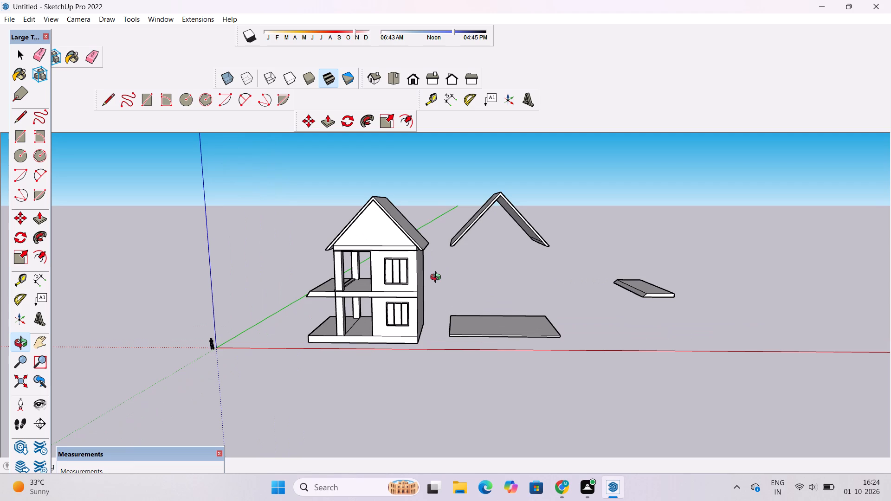
pyautogui.scroll(-3, 438, 278)
pyautogui.moveTo(419, 299); pyautogui.dragTo(434, 291)
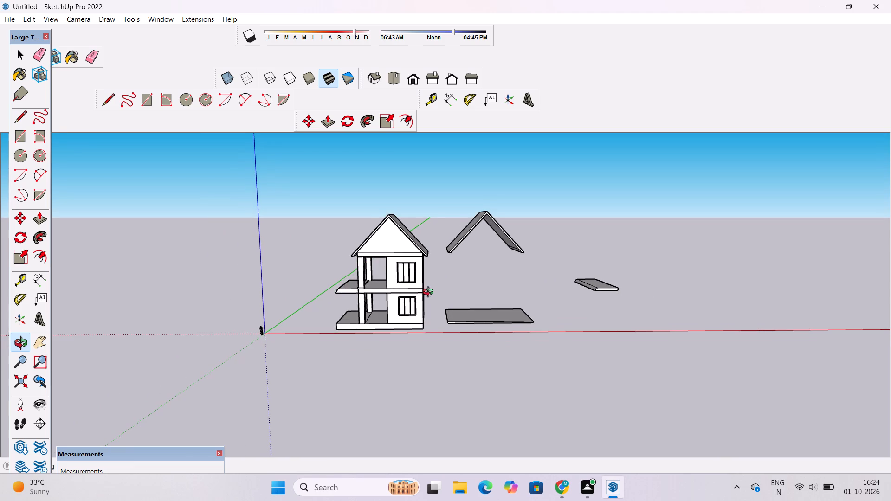
pyautogui.scroll(-5, 429, 295)
pyautogui.scroll(10, 430, 255)
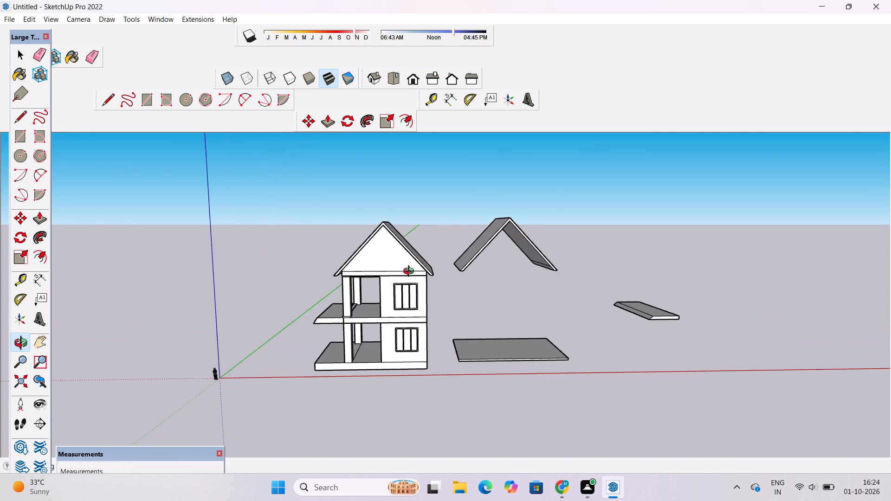
pyautogui.scroll(7, 411, 272)
pyautogui.moveTo(409, 302); pyautogui.dragTo(323, 353)
pyautogui.scroll(-5, 342, 328)
pyautogui.moveTo(387, 319); pyautogui.dragTo(381, 322)
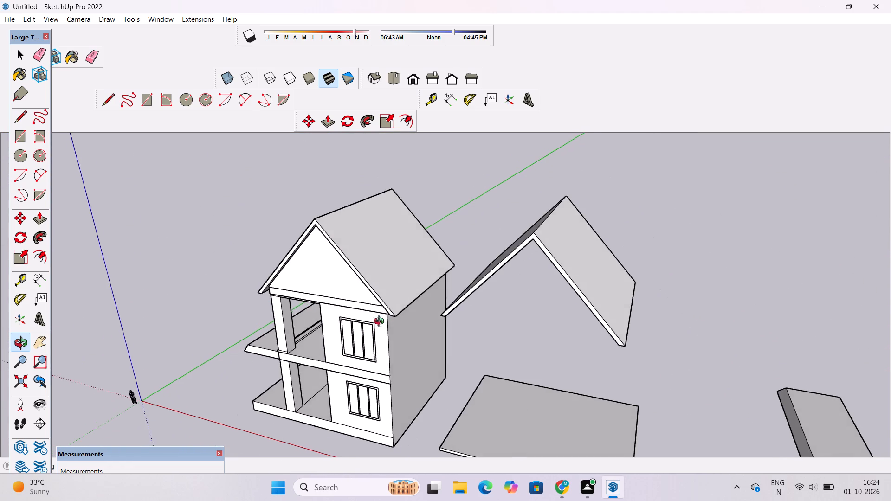
pyautogui.moveTo(381, 322); pyautogui.dragTo(349, 326)
pyautogui.keyDown('shift'); pyautogui.moveTo(349, 326); pyautogui.dragTo(361, 306); pyautogui.keyUp('shift')
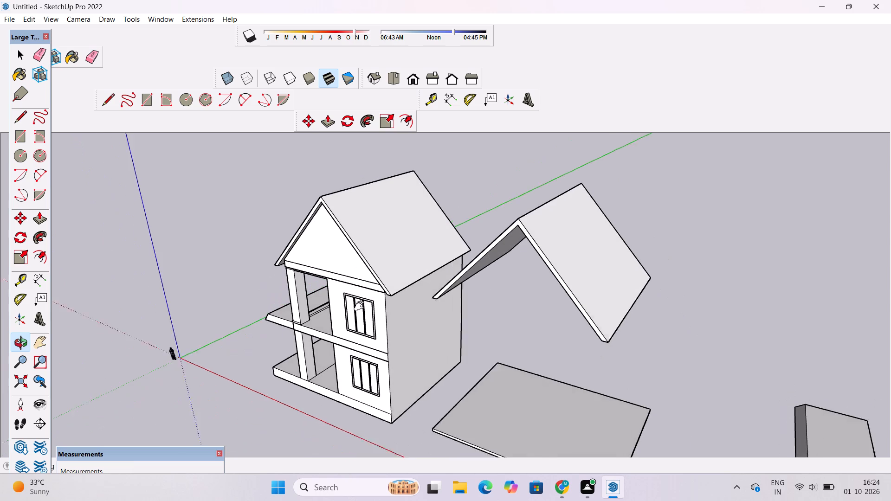
pyautogui.keyDown('shift'); pyautogui.moveTo(361, 306); pyautogui.dragTo(368, 296); pyautogui.keyUp('shift')
pyautogui.moveTo(376, 353); pyautogui.dragTo(362, 329)
pyautogui.scroll(2, 362, 324)
pyautogui.scroll(-3, 362, 324)
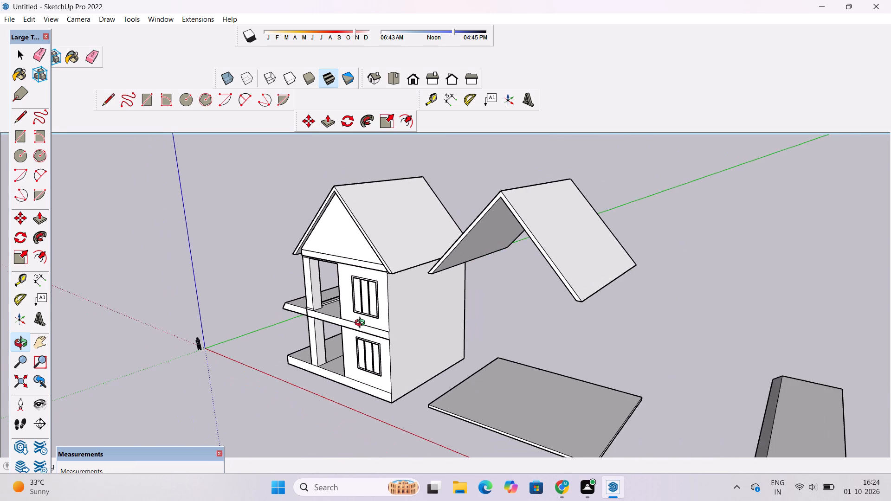
pyautogui.moveTo(369, 320); pyautogui.dragTo(349, 328)
pyautogui.keyDown('shift'); pyautogui.moveTo(351, 328); pyautogui.dragTo(361, 360); pyautogui.keyUp('shift')
pyautogui.scroll(4, 363, 359)
pyautogui.moveTo(363, 358); pyautogui.dragTo(372, 319)
pyautogui.scroll(-6, 380, 305)
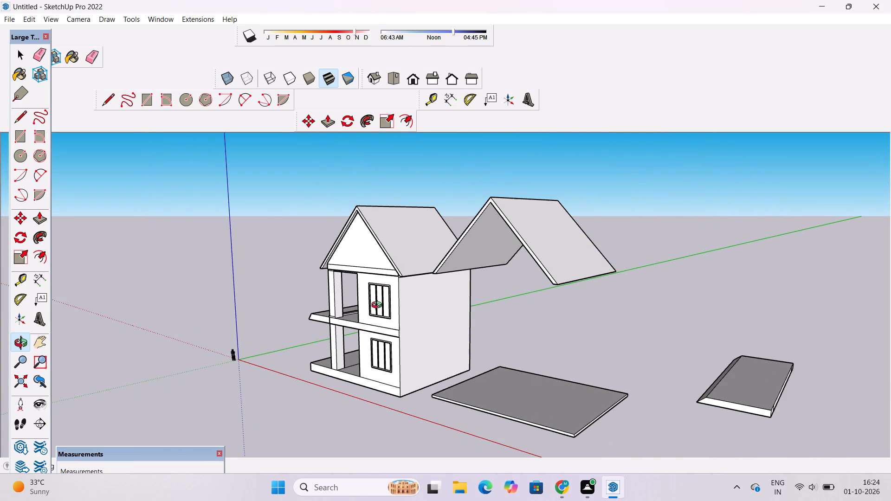
pyautogui.scroll(-1, 379, 306)
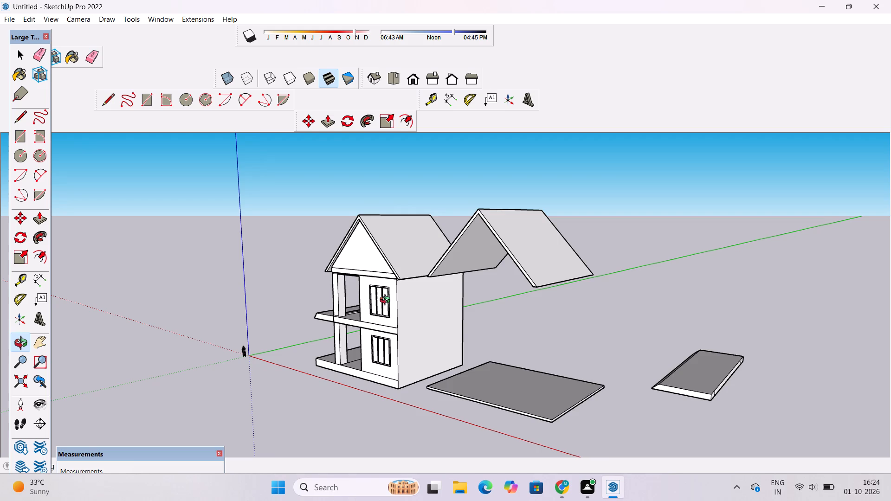
pyautogui.scroll(-3, 387, 301)
pyautogui.moveTo(390, 324); pyautogui.dragTo(359, 338)
pyautogui.scroll(3, 361, 334)
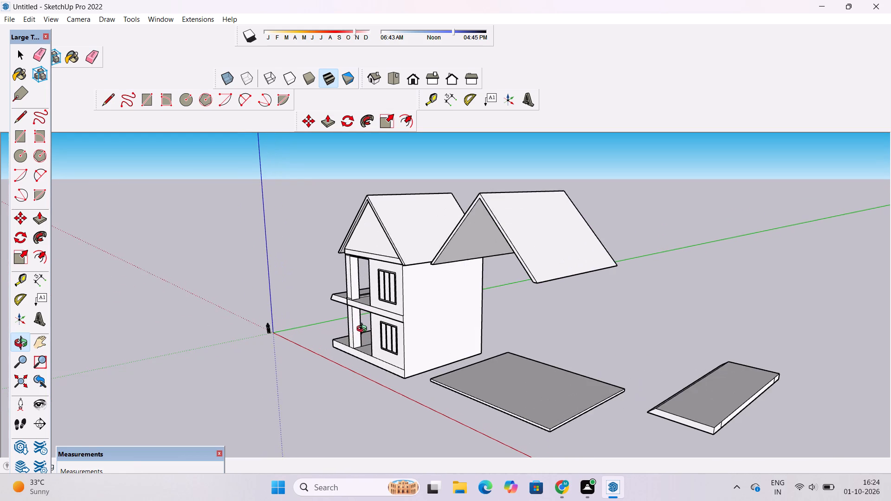
pyautogui.keyDown('shift'); pyautogui.moveTo(364, 330); pyautogui.dragTo(355, 357); pyautogui.keyUp('shift')
pyautogui.scroll(2, 358, 337)
pyautogui.moveTo(362, 332); pyautogui.dragTo(385, 303)
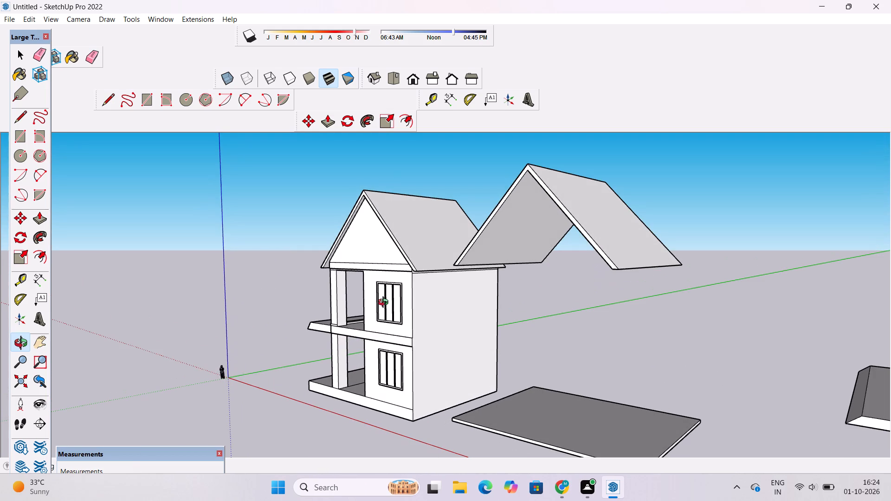
pyautogui.scroll(-3, 385, 303)
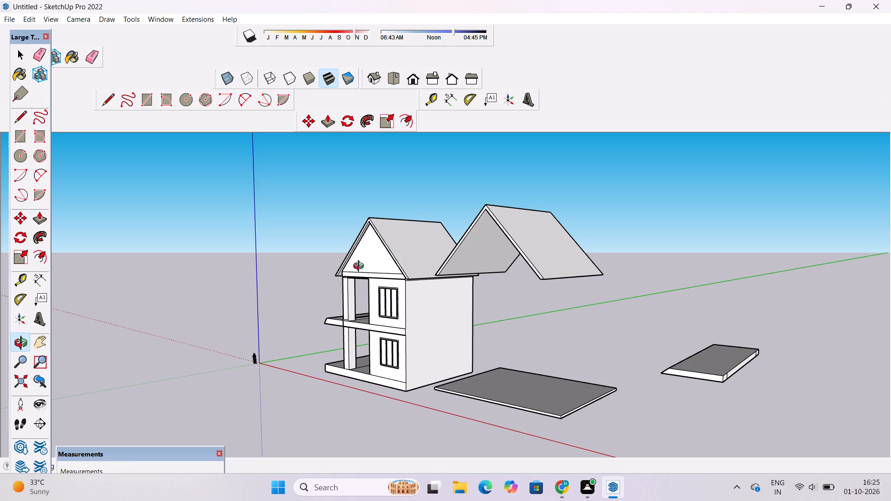
# Examine the front windows, porch and overall house from several angles, including the separate roof and slab pieces.
pyautogui.scroll(-1, 361, 272)
pyautogui.scroll(5, 374, 304)
pyautogui.moveTo(354, 326); pyautogui.dragTo(469, 329)
pyautogui.scroll(2, 432, 362)
pyautogui.keyDown('shift'); pyautogui.moveTo(432, 362); pyautogui.dragTo(517, 369); pyautogui.keyUp('shift')
pyautogui.scroll(-4, 518, 366)
pyautogui.moveTo(501, 393); pyautogui.dragTo(622, 366)
pyautogui.scroll(9, 534, 389)
pyautogui.moveTo(532, 387); pyautogui.dragTo(520, 340)
pyautogui.scroll(-6, 518, 334)
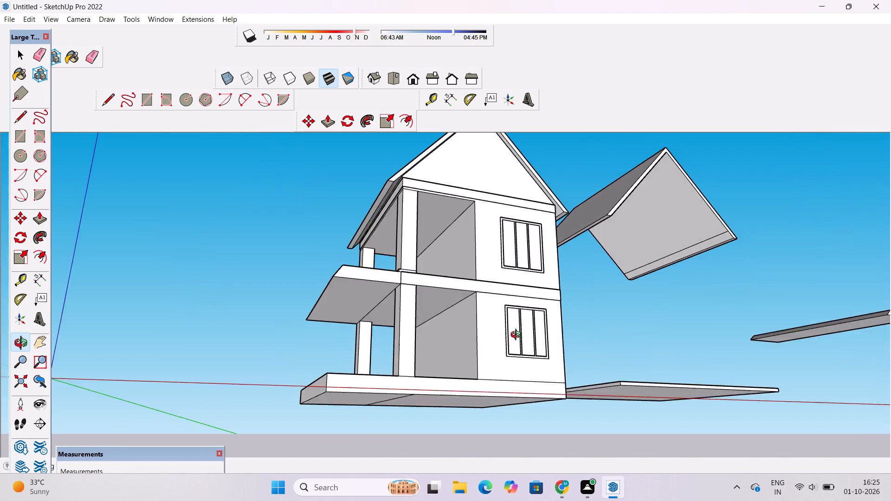
pyautogui.moveTo(518, 340); pyautogui.dragTo(547, 429)
pyautogui.scroll(5, 520, 339)
pyautogui.keyDown('shift'); pyautogui.moveTo(520, 344); pyautogui.dragTo(547, 369); pyautogui.keyUp('shift')
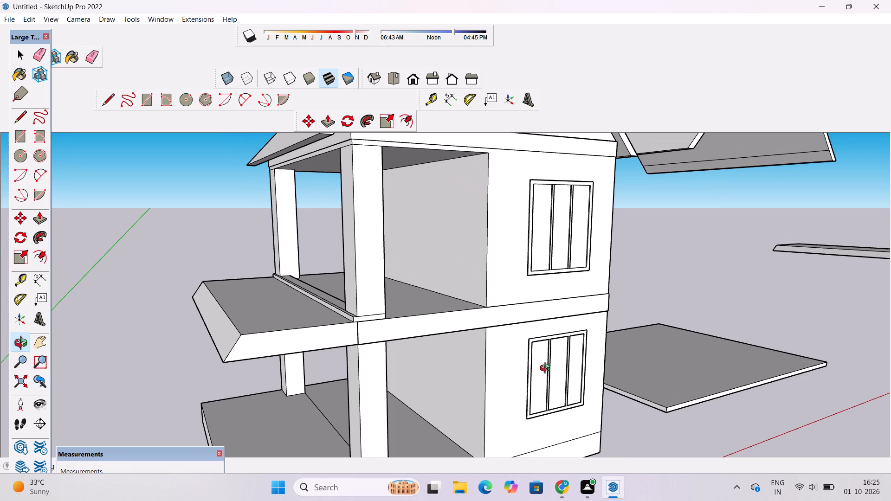
pyautogui.scroll(2, 547, 369)
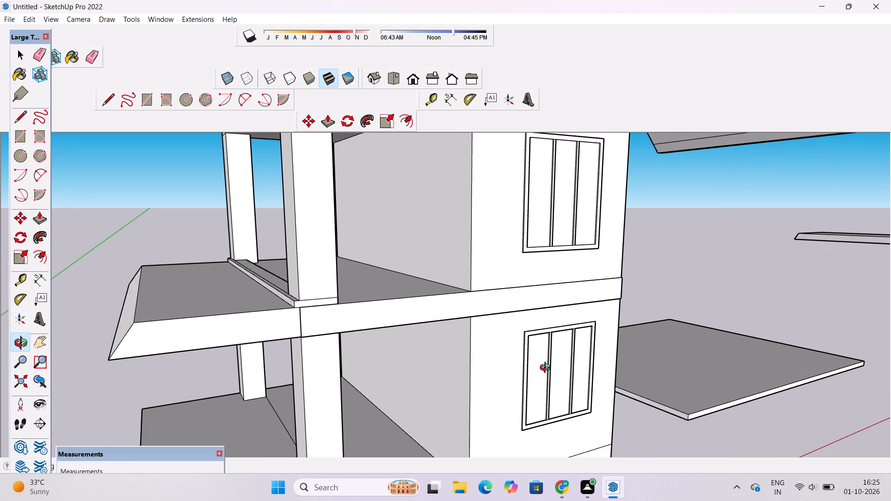
pyautogui.scroll(-2, 464, 262)
pyautogui.moveTo(464, 268); pyautogui.dragTo(469, 296)
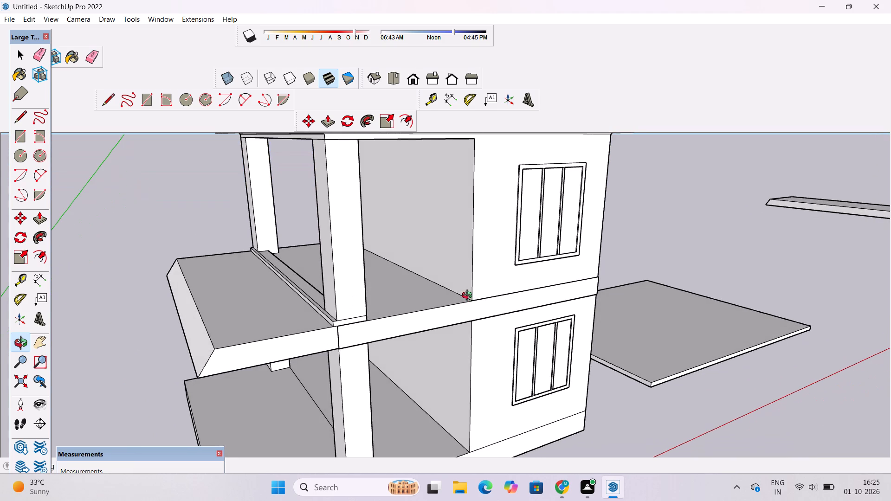
pyautogui.keyDown('shift'); pyautogui.moveTo(467, 301); pyautogui.dragTo(509, 310); pyautogui.keyUp('shift')
pyautogui.moveTo(506, 325); pyautogui.dragTo(500, 278)
pyautogui.scroll(-4, 484, 308)
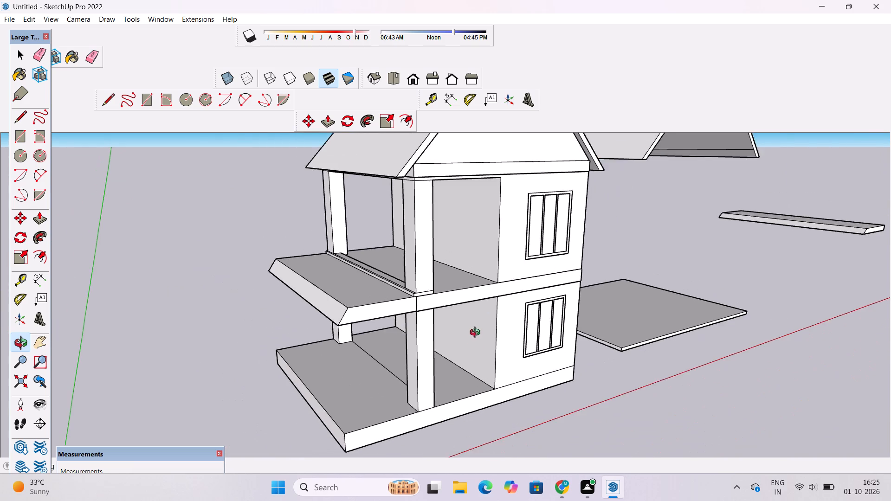
pyautogui.keyDown('shift'); pyautogui.moveTo(475, 348); pyautogui.dragTo(474, 326); pyautogui.keyUp('shift')
pyautogui.scroll(2, 472, 325)
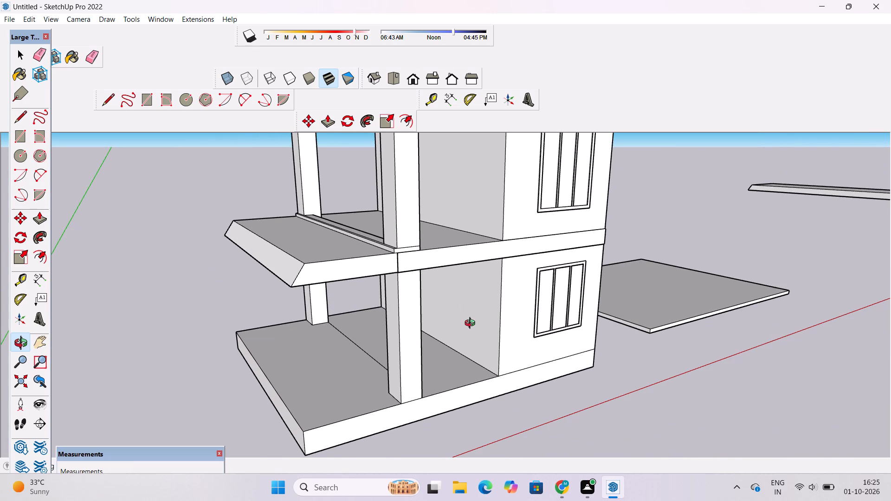
pyautogui.scroll(-1, 472, 323)
pyautogui.scroll(3, 472, 323)
pyautogui.scroll(-2, 472, 323)
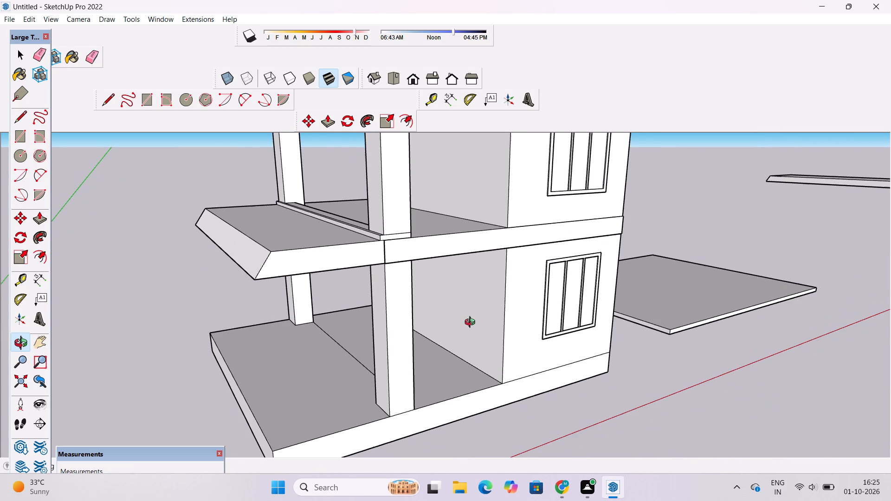
pyautogui.scroll(-2, 472, 323)
pyautogui.moveTo(489, 322); pyautogui.dragTo(473, 321)
pyautogui.scroll(-4, 459, 322)
pyautogui.moveTo(525, 332); pyautogui.dragTo(485, 311)
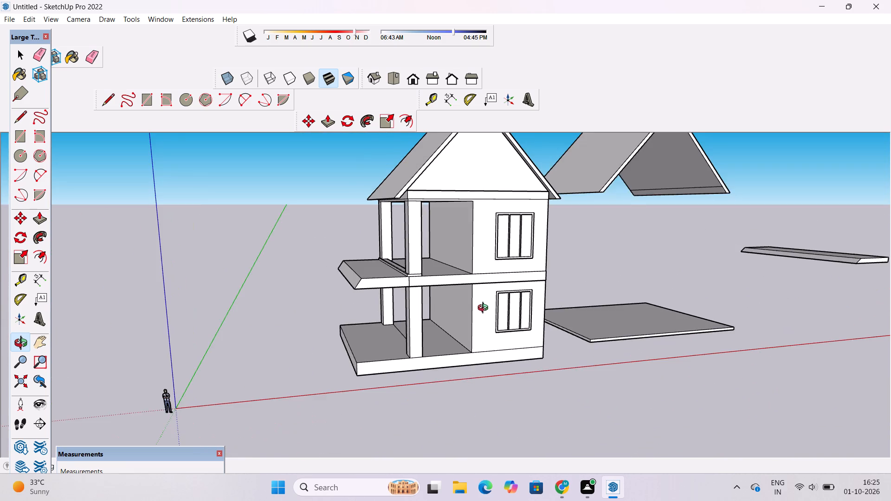
pyautogui.moveTo(485, 309); pyautogui.dragTo(508, 325)
pyautogui.moveTo(474, 346); pyautogui.dragTo(503, 364)
pyautogui.moveTo(504, 365); pyautogui.dragTo(494, 365)
# Draw a door rectangle about 10' 3" wide by 15' 4" high on the ground-floor wall behind the porch pillars, starting on its bottom edge.
pyautogui.scroll(3, 494, 365)
pyautogui.moveTo(468, 378); pyautogui.dragTo(588, 345)
pyautogui.scroll(4, 504, 362)
pyautogui.moveTo(488, 364); pyautogui.dragTo(592, 366)
pyautogui.scroll(3, 505, 344)
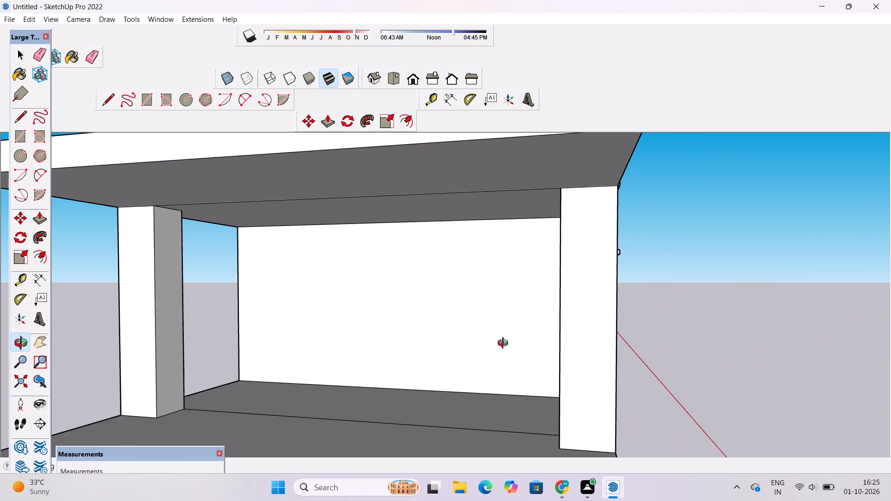
pyautogui.scroll(1, 505, 344)
pyautogui.moveTo(490, 350); pyautogui.dragTo(507, 343)
pyautogui.moveTo(510, 348); pyautogui.dragTo(544, 357)
pyautogui.moveTo(542, 358); pyautogui.dragTo(525, 360)
pyautogui.scroll(-2, 517, 360)
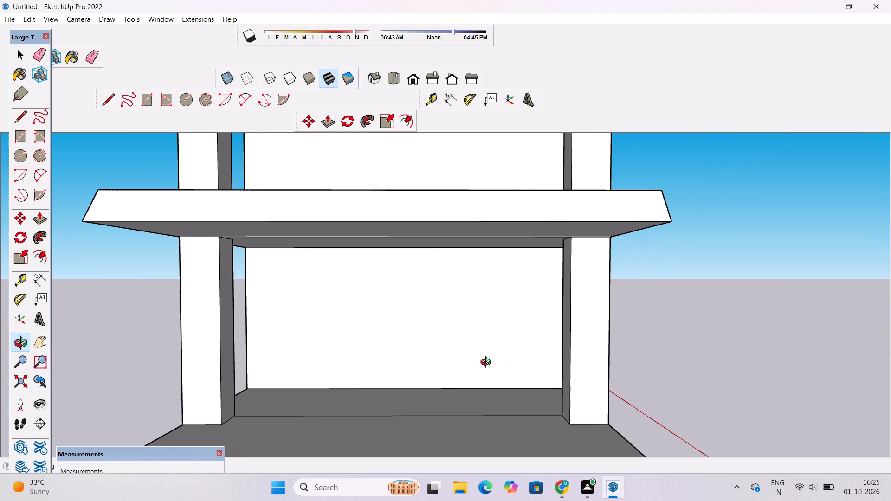
pyautogui.moveTo(488, 363); pyautogui.dragTo(510, 363)
pyautogui.keyDown('shift'); pyautogui.moveTo(510, 363); pyautogui.dragTo(515, 367); pyautogui.keyUp('shift')
pyautogui.scroll(1, 460, 376)
pyautogui.moveTo(458, 376); pyautogui.dragTo(452, 387)
pyautogui.moveTo(448, 389); pyautogui.dragTo(474, 360)
pyautogui.click(462, 373)
pyautogui.moveTo(459, 372); pyautogui.dragTo(411, 387)
pyautogui.press('r')
pyautogui.scroll(-4, 403, 351)
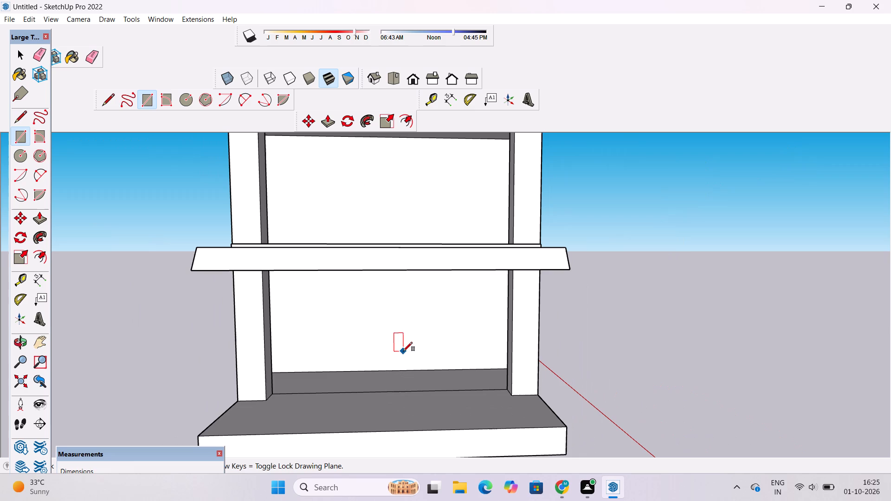
pyautogui.scroll(5, 360, 377)
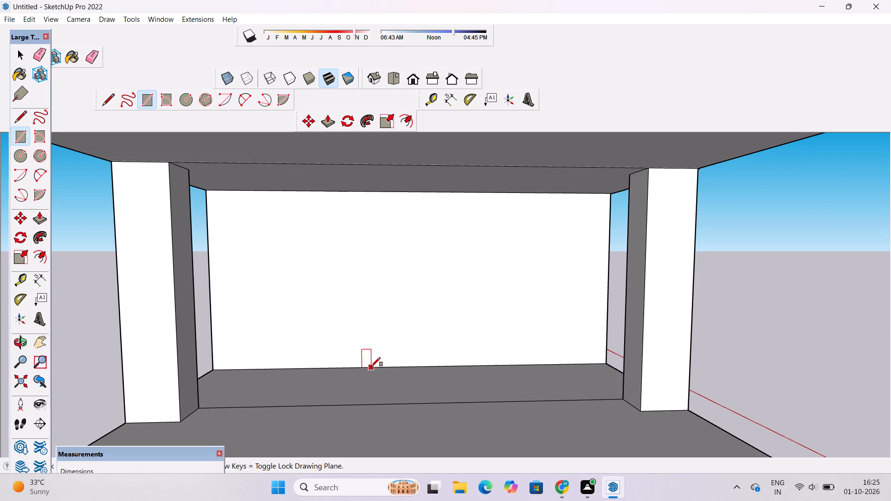
pyautogui.click(369, 366)
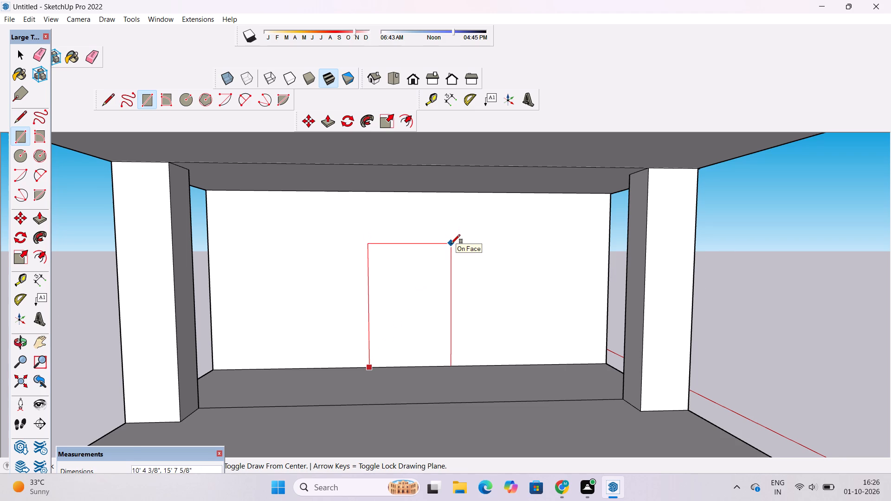
pyautogui.scroll(1, 451, 244)
pyautogui.click(450, 246)
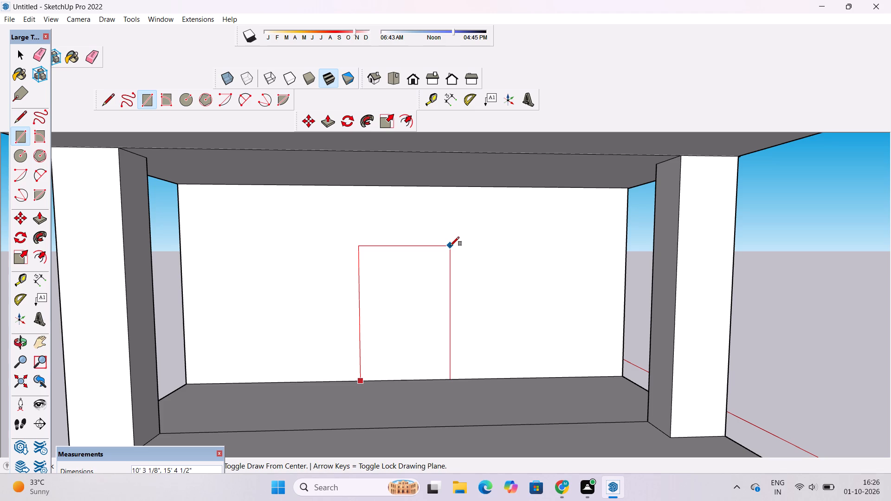
# Offset the door rectangle's outline inward about 5" to form its frame.
pyautogui.write('of')
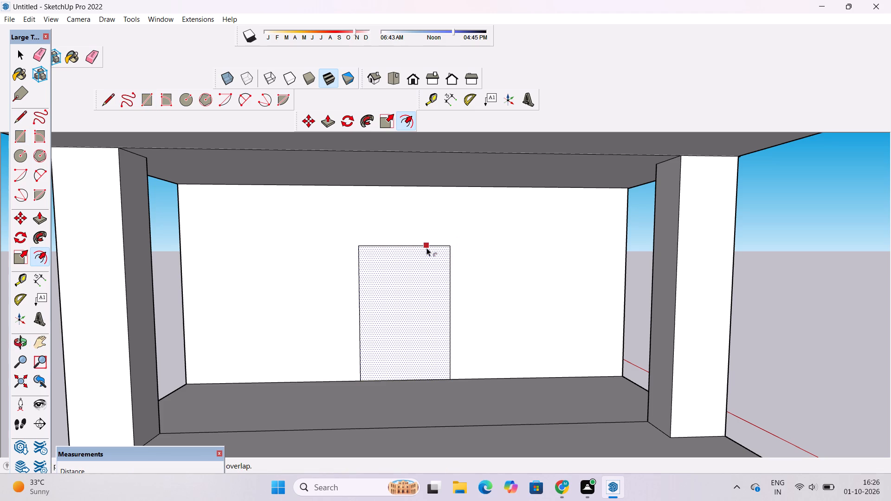
pyautogui.click(426, 248)
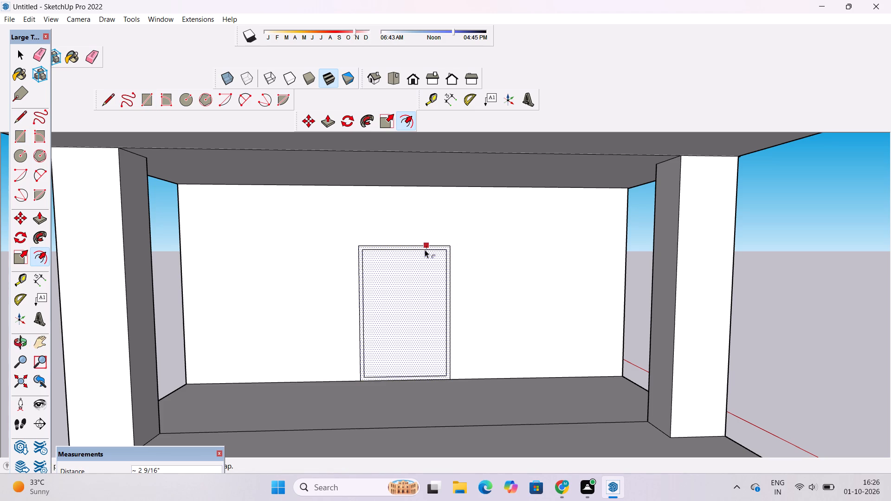
pyautogui.click(425, 250)
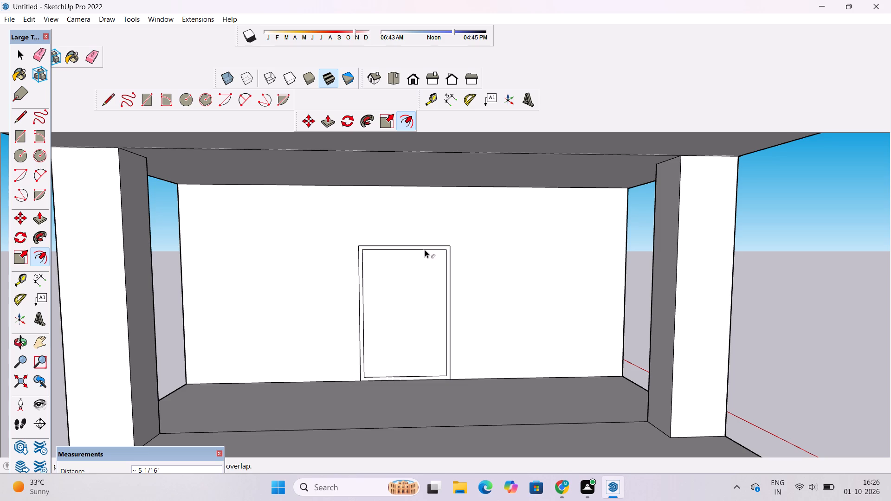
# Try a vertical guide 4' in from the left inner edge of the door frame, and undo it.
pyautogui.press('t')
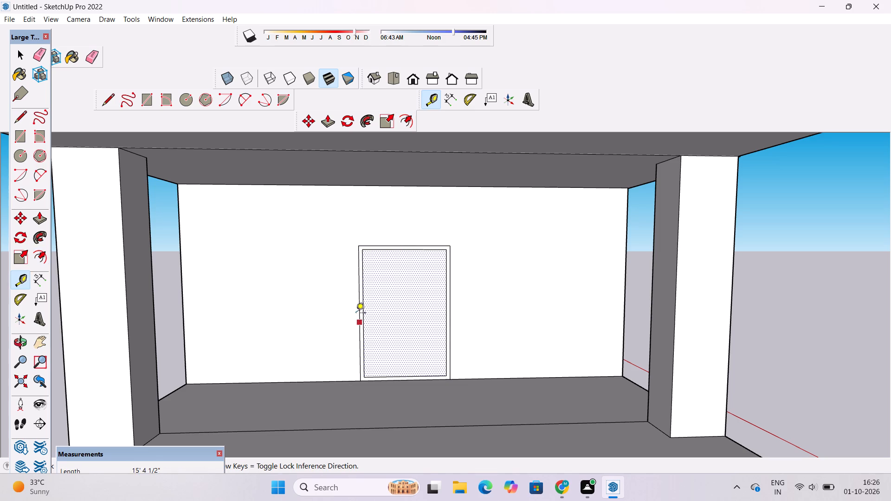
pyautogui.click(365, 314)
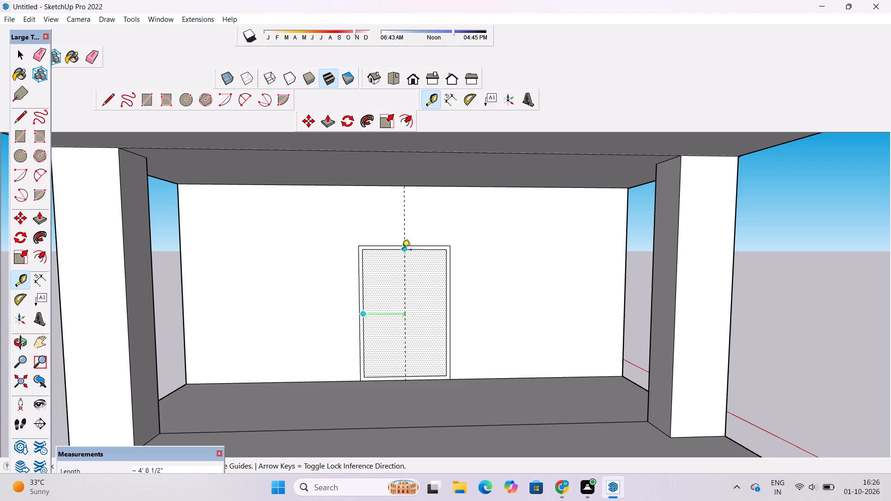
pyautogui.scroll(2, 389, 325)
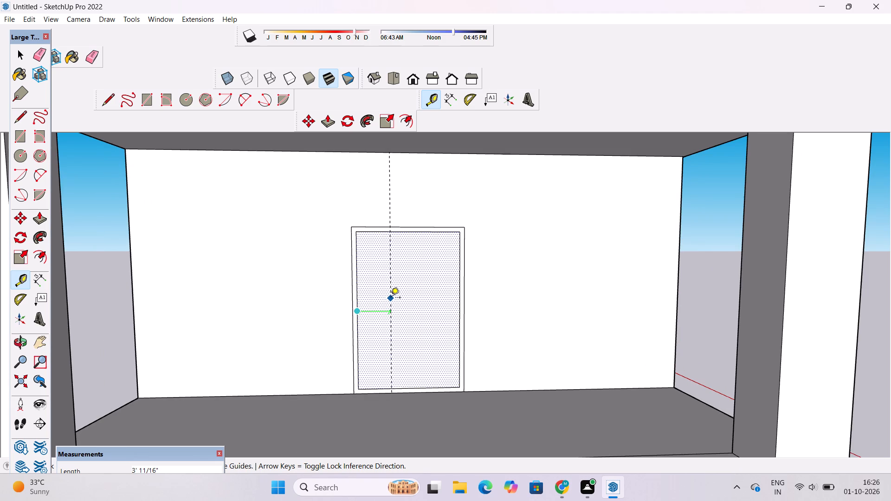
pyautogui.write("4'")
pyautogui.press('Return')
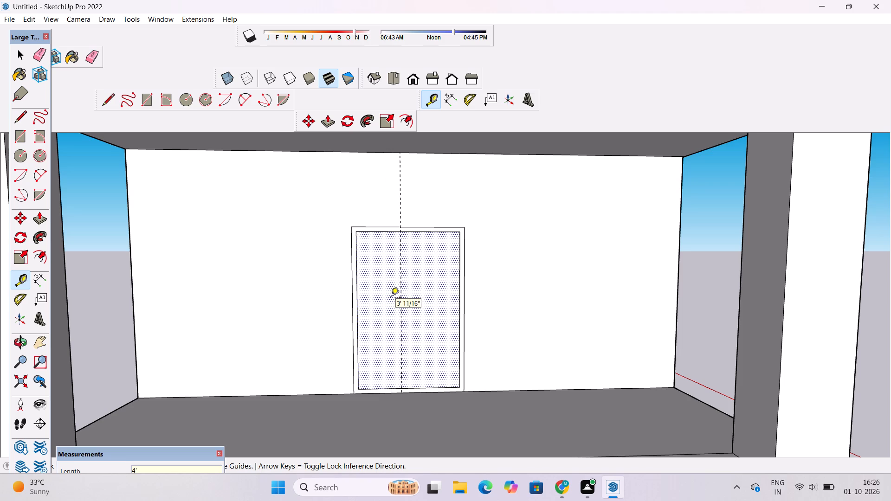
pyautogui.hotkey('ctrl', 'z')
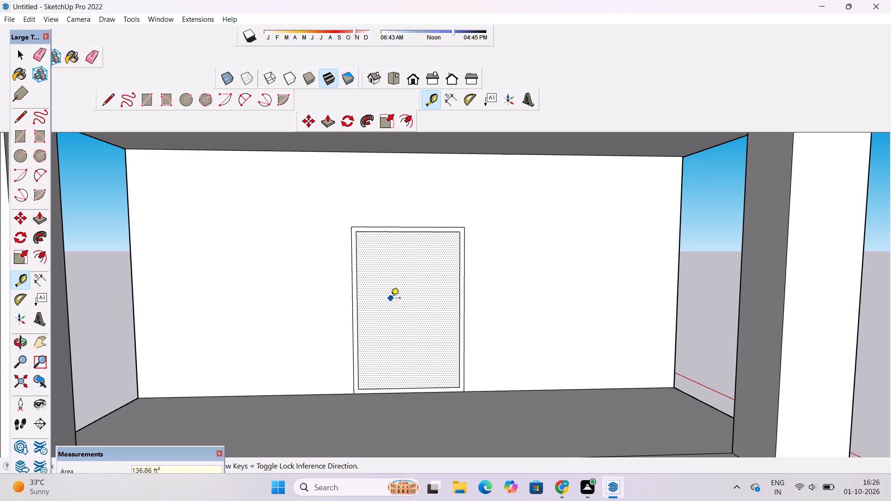
# Place vertical guides 3' in from the left and right inner edges of the door frame.
pyautogui.scroll(-1, 342, 288)
pyautogui.click(354, 288)
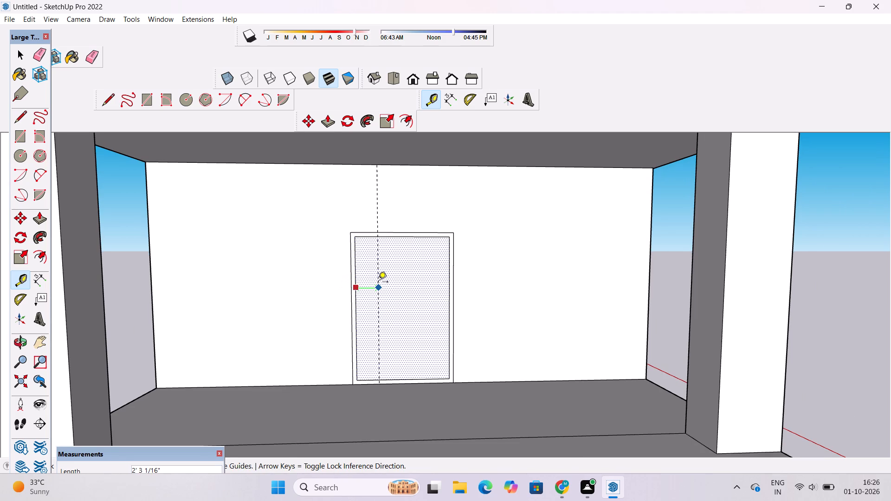
pyautogui.write("3'")
pyautogui.press('Return')
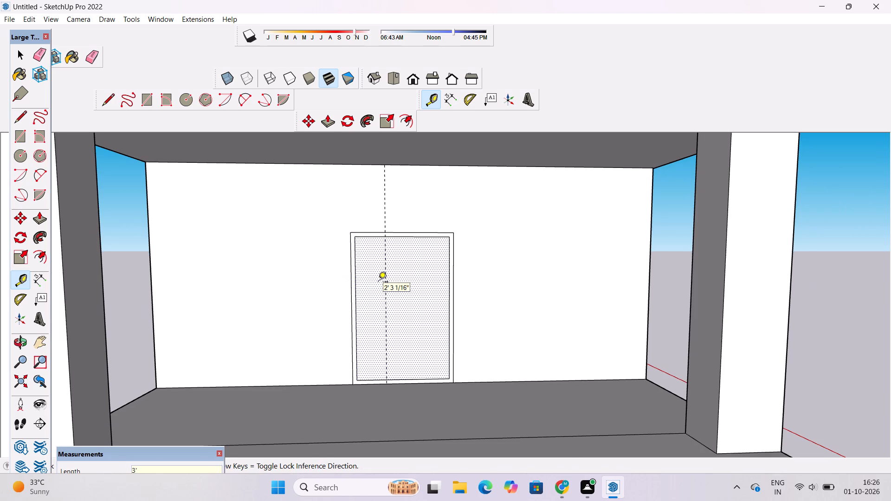
pyautogui.click(449, 274)
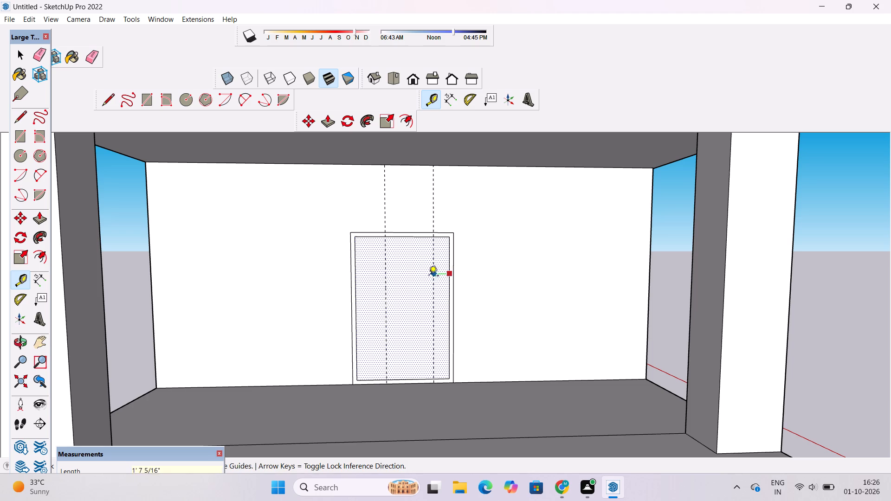
pyautogui.write("3'")
pyautogui.press('Return')
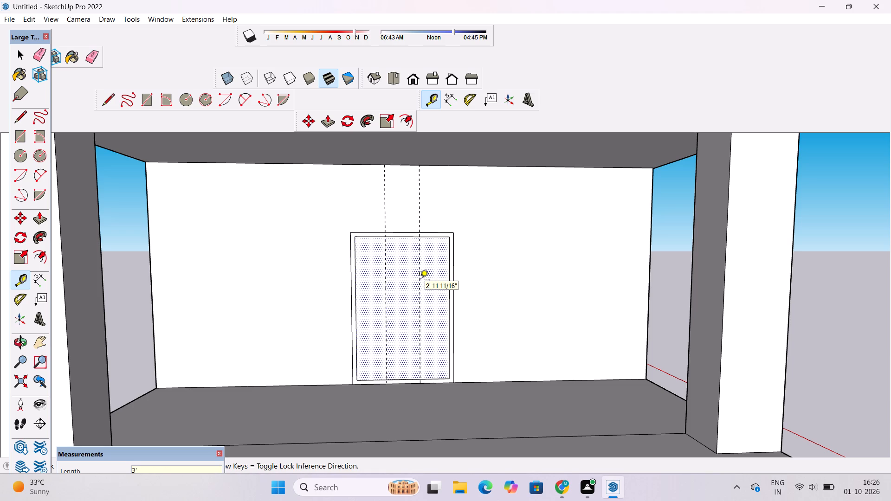
# Add a parallel guide 3" toward the door's centre from each of the two vertical guides.
pyautogui.click(385, 269)
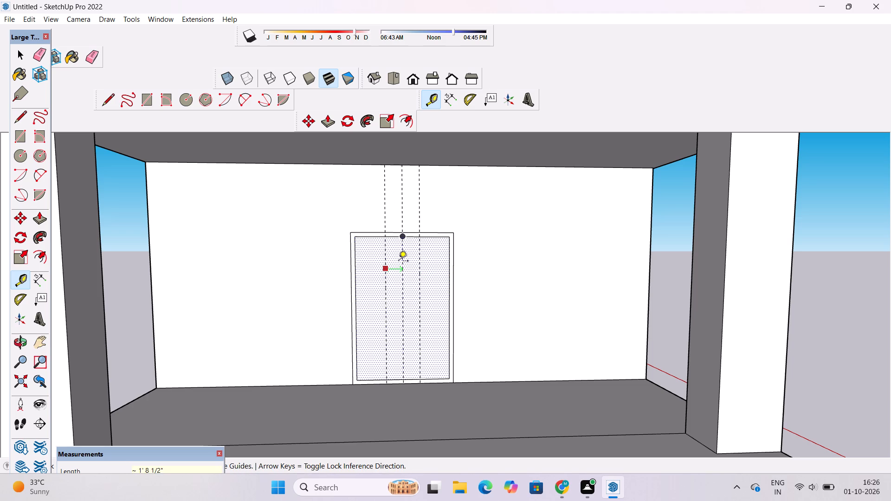
pyautogui.write('3"')
pyautogui.press('Return')
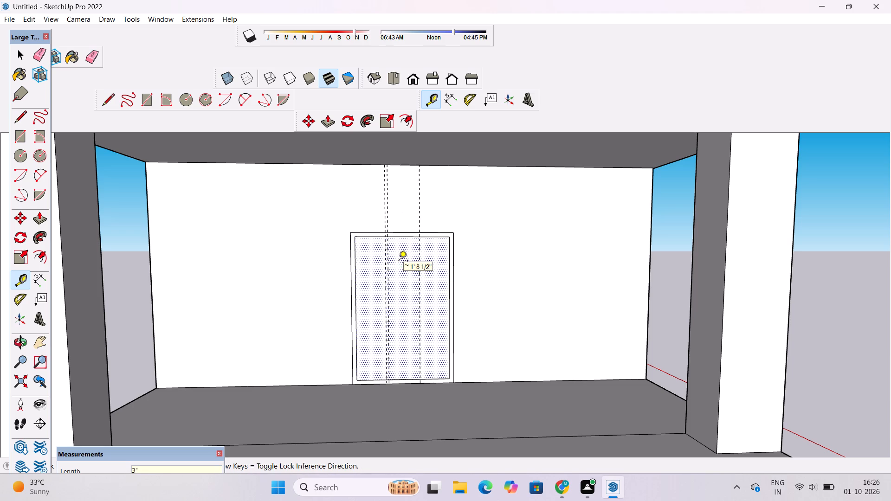
pyautogui.scroll(10, 431, 253)
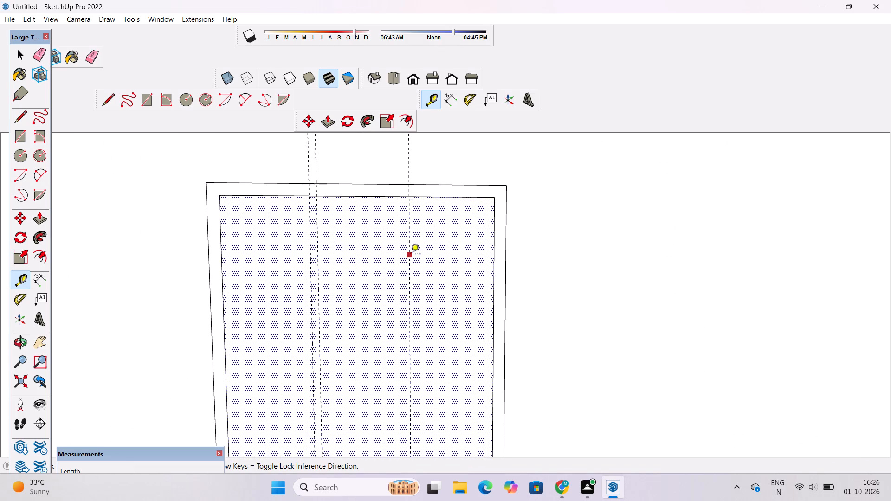
pyautogui.click(411, 254)
pyautogui.write('3"')
pyautogui.press('Return')
pyautogui.scroll(-12, 390, 256)
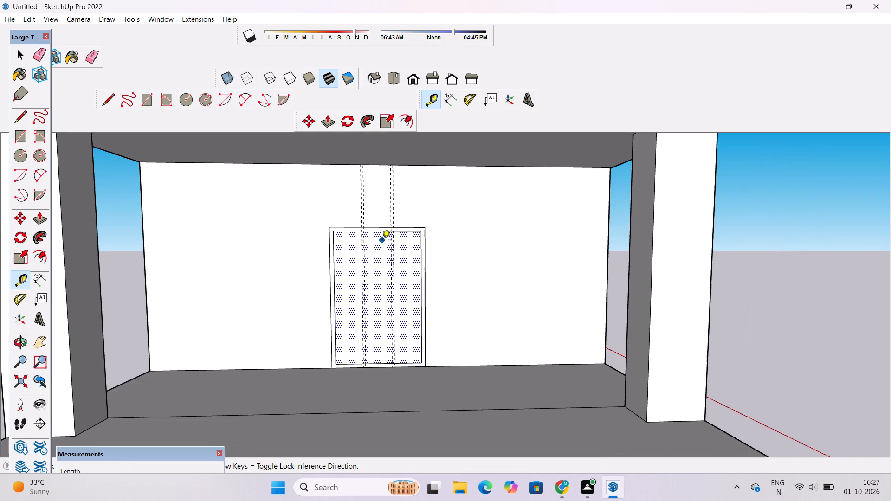
# Draw a 3" wide vertical strip between the left pair of guides, from the top to the bottom inner edge of the door frame.
pyautogui.click(149, 98)
pyautogui.scroll(15, 387, 238)
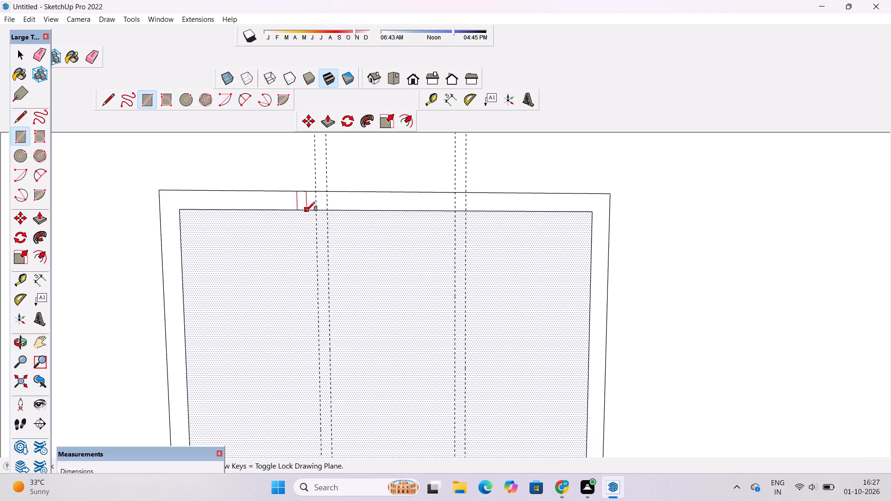
pyautogui.click(316, 210)
pyautogui.scroll(-10, 326, 190)
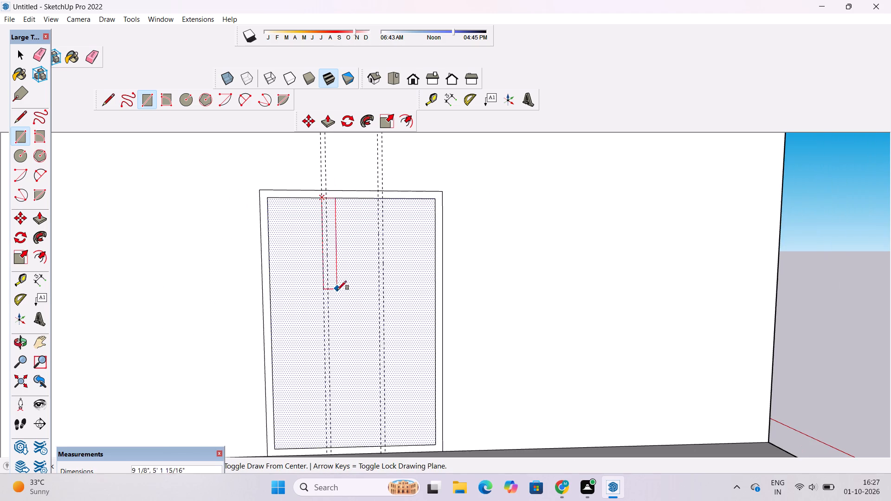
pyautogui.scroll(-5, 338, 265)
pyautogui.scroll(11, 327, 360)
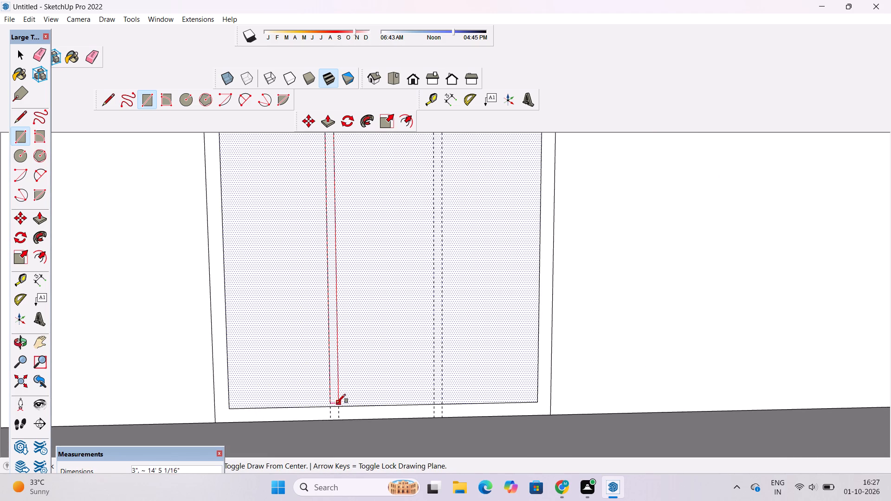
pyautogui.click(337, 407)
pyautogui.scroll(-6, 259, 426)
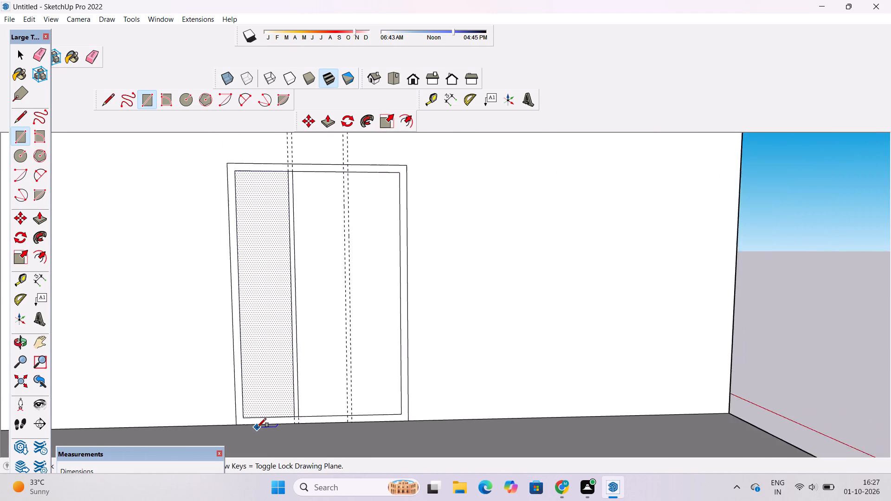
# Draw a 3" wide vertical strip between the right pair of guides, from the top to the bottom inner edge of the door frame.
pyautogui.scroll(-5, 257, 427)
pyautogui.scroll(14, 329, 212)
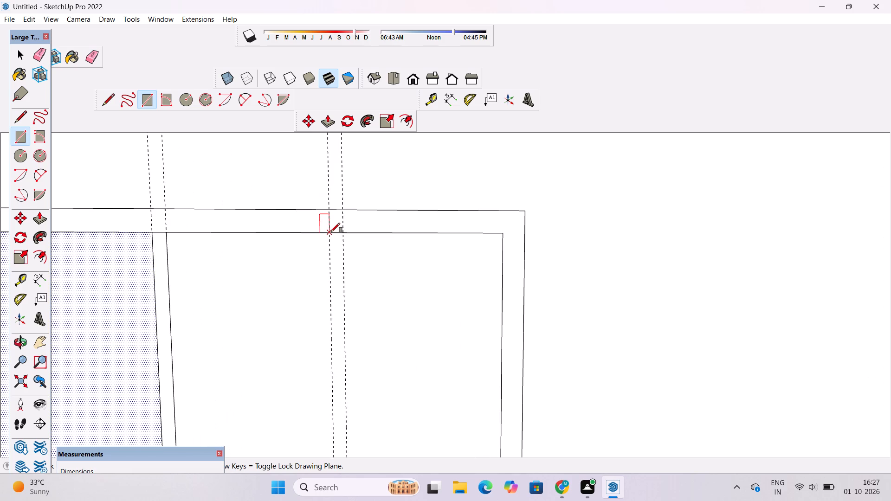
pyautogui.click(331, 232)
pyautogui.scroll(-14, 331, 232)
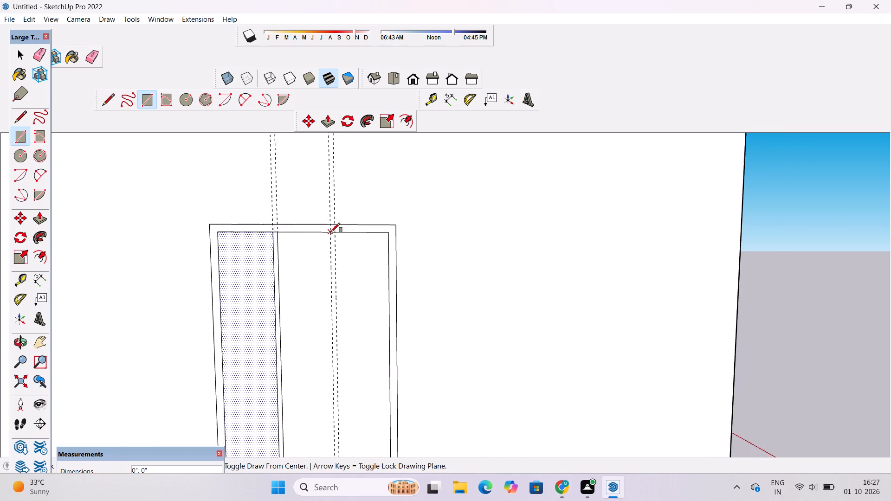
pyautogui.scroll(-2, 331, 232)
pyautogui.scroll(5, 341, 396)
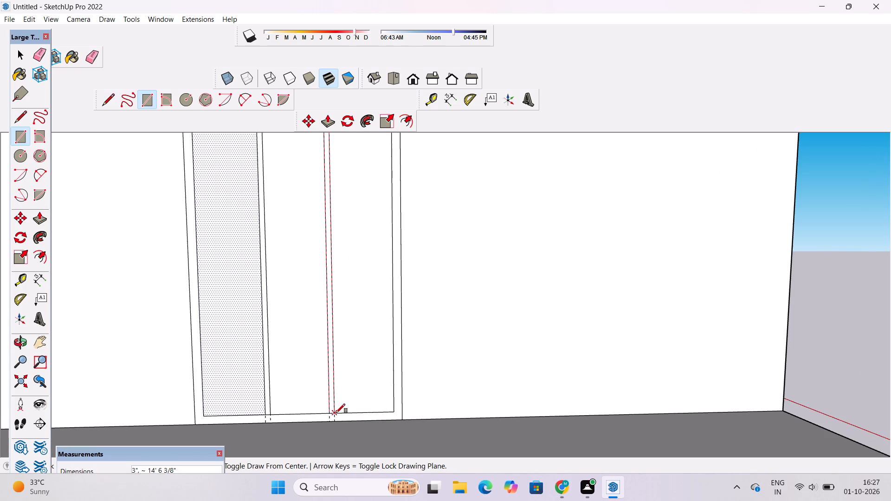
pyautogui.click(336, 413)
pyautogui.scroll(-8, 344, 384)
pyautogui.press('space')
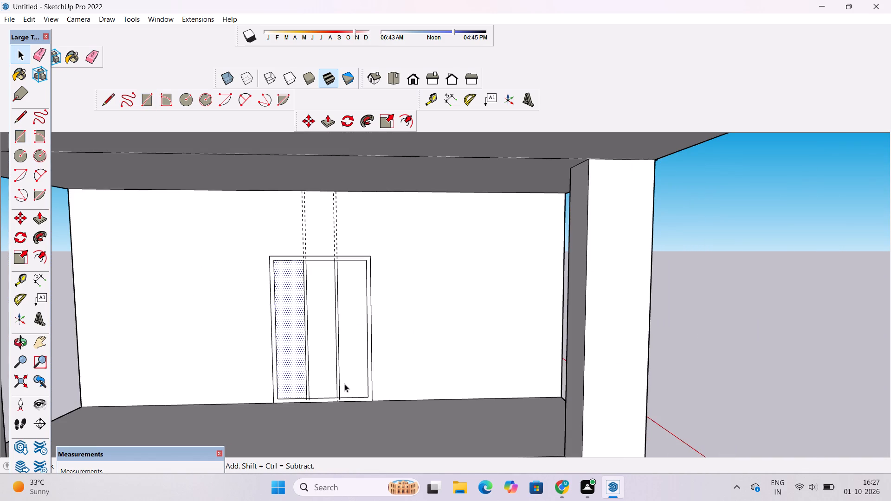
# Erase the four vertical guides that run through the door and the wall above it.
pyautogui.write('e')
pyautogui.moveTo(349, 219); pyautogui.dragTo(304, 233)
pyautogui.moveTo(303, 227); pyautogui.dragTo(302, 236)
pyautogui.moveTo(329, 220); pyautogui.dragTo(337, 231)
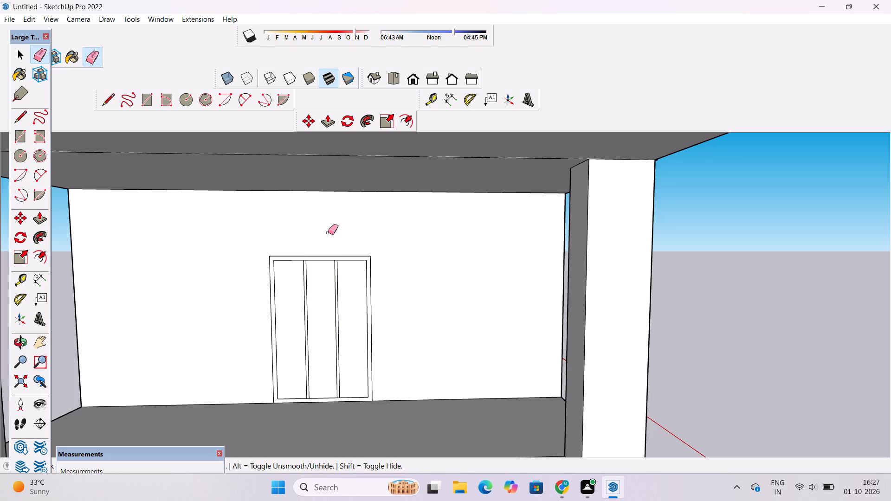
pyautogui.scroll(-6, 298, 241)
pyautogui.scroll(5, 296, 274)
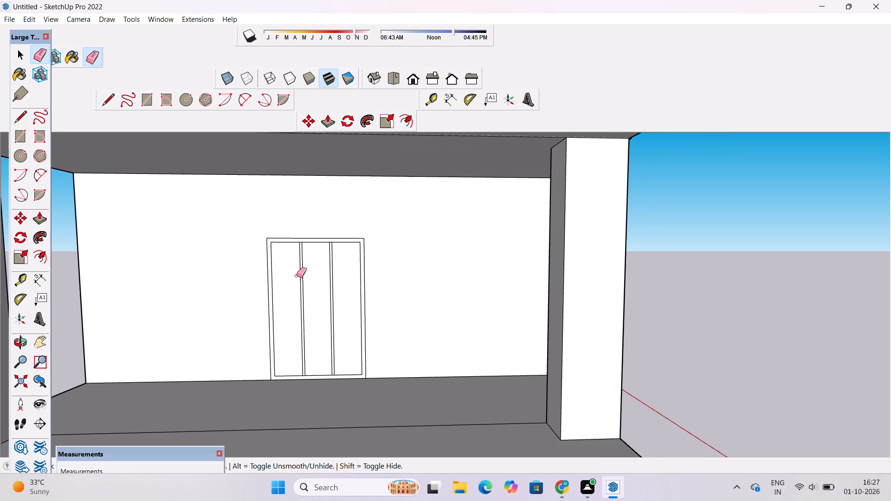
pyautogui.press('space')
# Examine the house from the front and side to check the divided door against the porch and windows.
pyautogui.write('o')
pyautogui.scroll(-6, 291, 282)
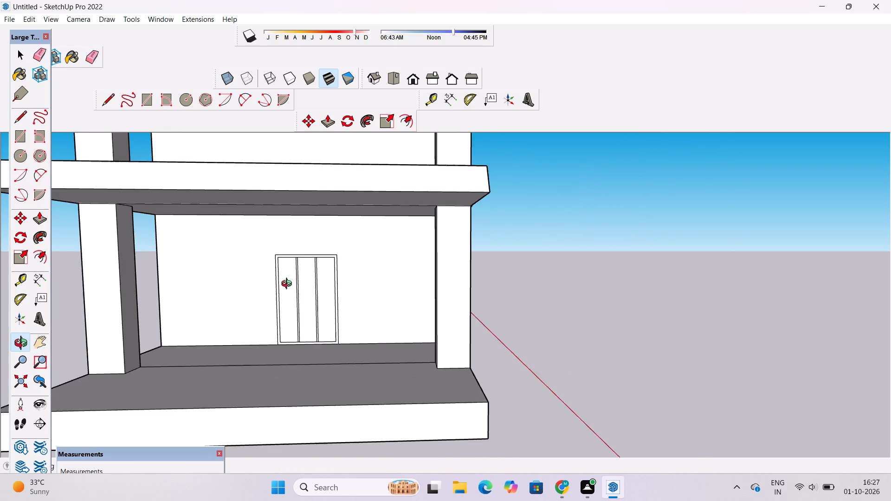
pyautogui.scroll(-4, 289, 285)
pyautogui.moveTo(438, 281); pyautogui.dragTo(262, 310)
pyautogui.keyDown('shift'); pyautogui.moveTo(399, 257); pyautogui.dragTo(438, 325); pyautogui.keyUp('shift')
pyautogui.moveTo(438, 325); pyautogui.dragTo(353, 299)
pyautogui.keyDown('shift'); pyautogui.moveTo(353, 299); pyautogui.dragTo(372, 318); pyautogui.keyUp('shift')
pyautogui.moveTo(374, 334); pyautogui.dragTo(496, 341)
pyautogui.keyDown('shift'); pyautogui.moveTo(439, 337); pyautogui.dragTo(434, 322); pyautogui.keyUp('shift')
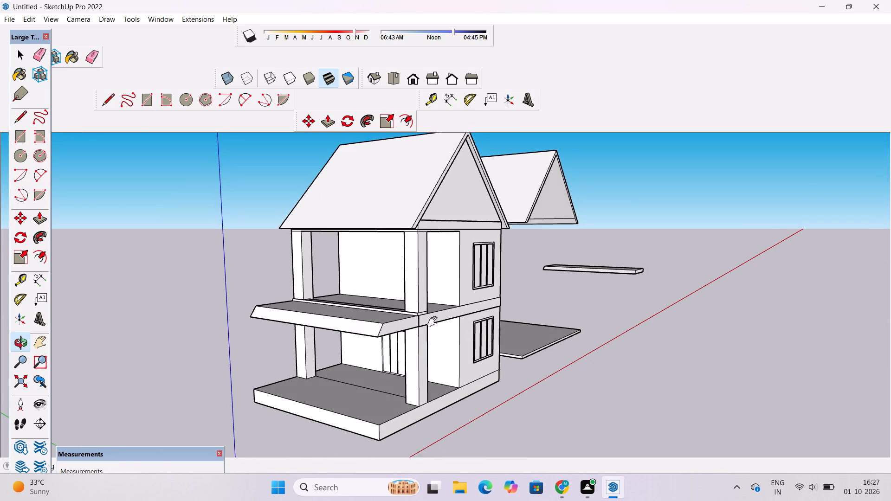
pyautogui.keyDown('shift'); pyautogui.moveTo(434, 322); pyautogui.dragTo(434, 318); pyautogui.keyUp('shift')
pyautogui.scroll(2, 428, 329)
pyautogui.keyDown('shift'); pyautogui.moveTo(428, 329); pyautogui.dragTo(414, 340); pyautogui.keyUp('shift')
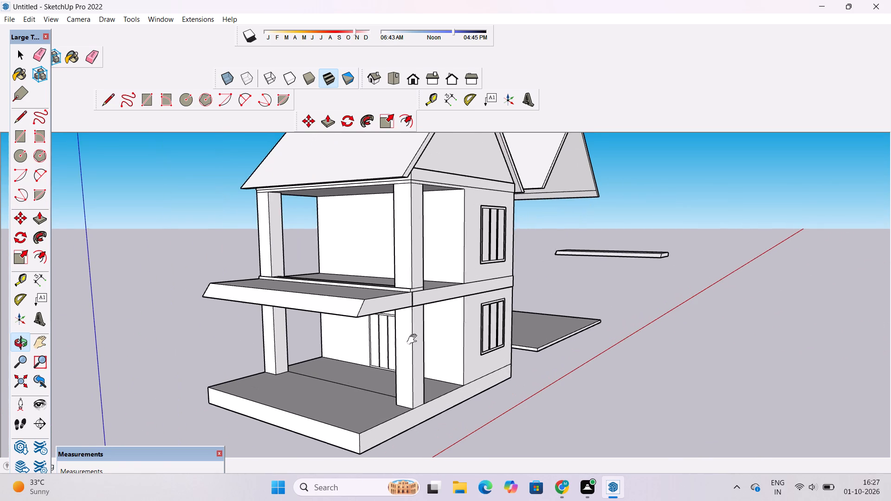
pyautogui.keyDown('shift'); pyautogui.moveTo(414, 340); pyautogui.dragTo(409, 343); pyautogui.keyUp('shift')
pyautogui.moveTo(405, 345); pyautogui.dragTo(406, 336)
pyautogui.scroll(-2, 403, 318)
pyautogui.moveTo(372, 340); pyautogui.dragTo(439, 319)
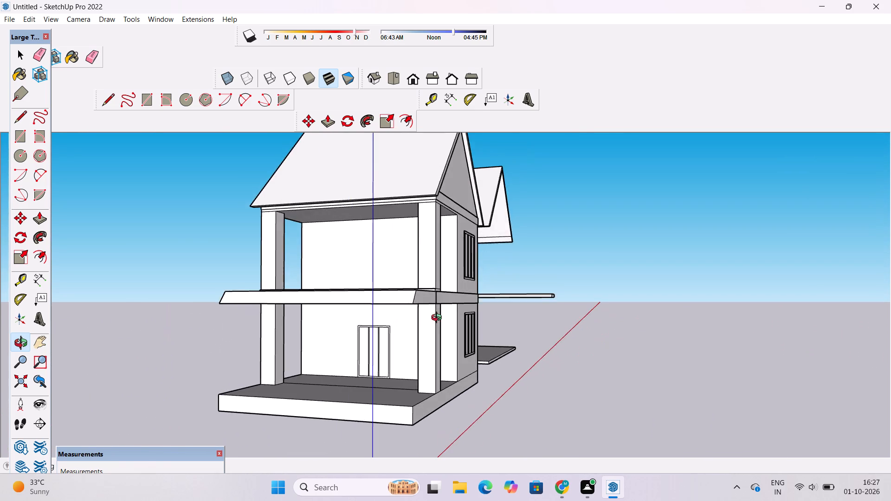
pyautogui.scroll(4, 439, 319)
pyautogui.moveTo(400, 353); pyautogui.dragTo(493, 354)
pyautogui.moveTo(468, 363); pyautogui.dragTo(487, 298)
pyautogui.scroll(-3, 402, 313)
pyautogui.moveTo(419, 300); pyautogui.dragTo(419, 351)
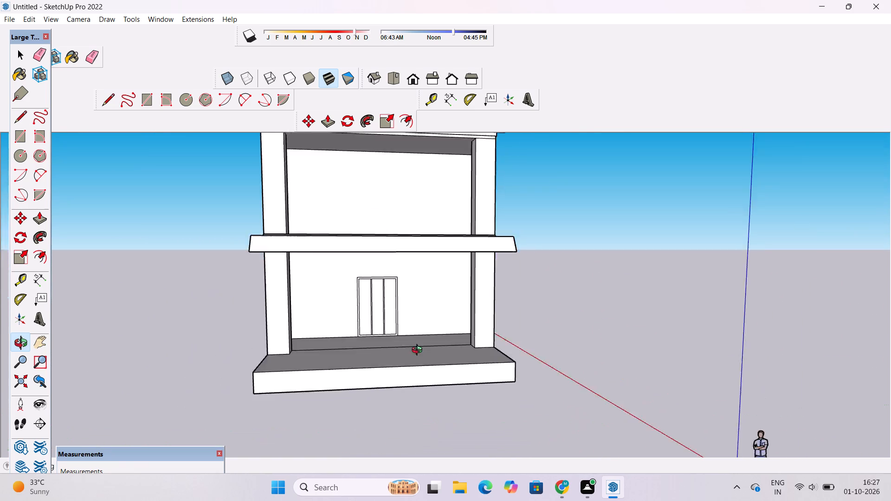
pyautogui.moveTo(419, 351); pyautogui.dragTo(419, 353)
# Push all three door panels 2" into the wall, leaving the frame and the two vertical strips raised.
pyautogui.scroll(11, 398, 303)
pyautogui.moveTo(398, 303); pyautogui.dragTo(382, 295)
pyautogui.scroll(3, 367, 276)
pyautogui.keyDown('shift'); pyautogui.moveTo(367, 276); pyautogui.dragTo(381, 306); pyautogui.keyUp('shift')
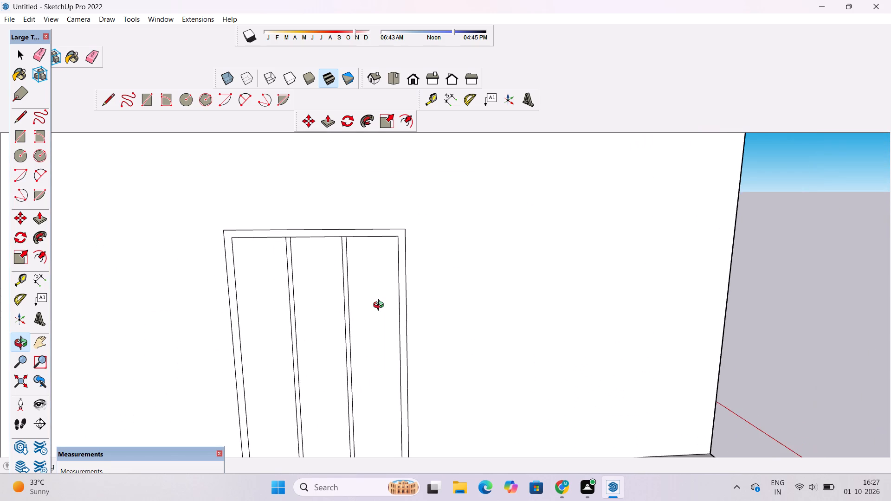
pyautogui.click(381, 306)
pyautogui.press('p')
pyautogui.click(363, 303)
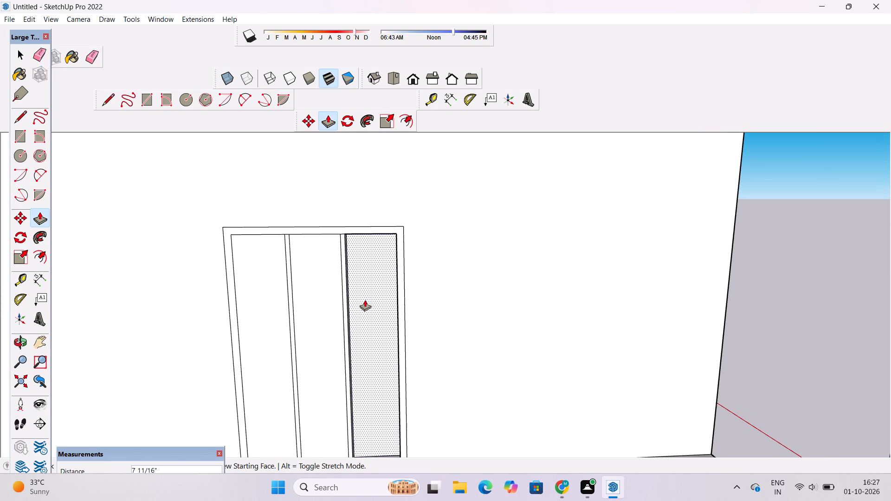
pyautogui.write('2"')
pyautogui.press('Return')
pyautogui.scroll(1, 326, 299)
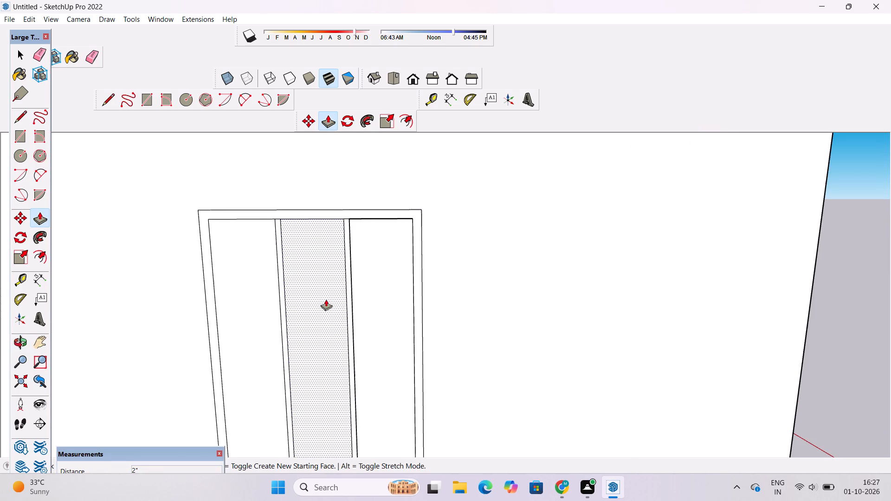
pyautogui.scroll(2, 326, 299)
pyautogui.click(326, 299)
pyautogui.write('2"')
pyautogui.press('Return')
pyautogui.click(233, 305)
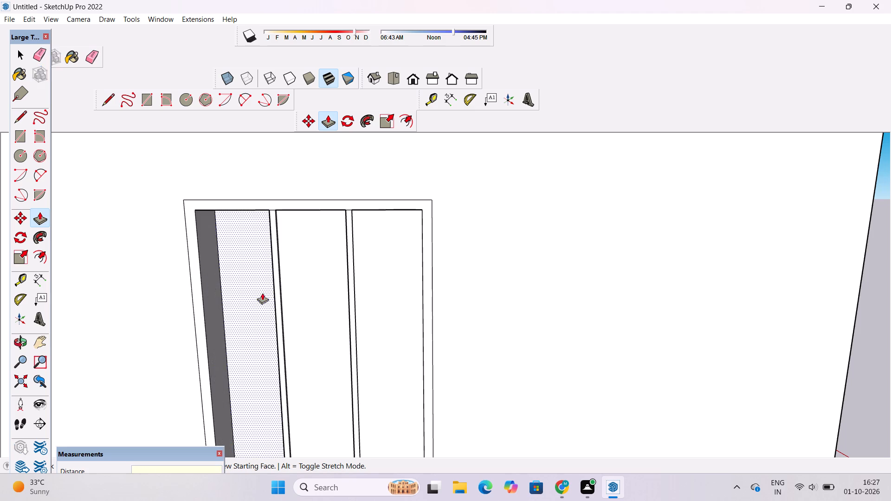
pyautogui.click(312, 273)
# Inspect the recessed door panels from close up, from the side, and from in front of the porch.
pyautogui.scroll(4, 272, 315)
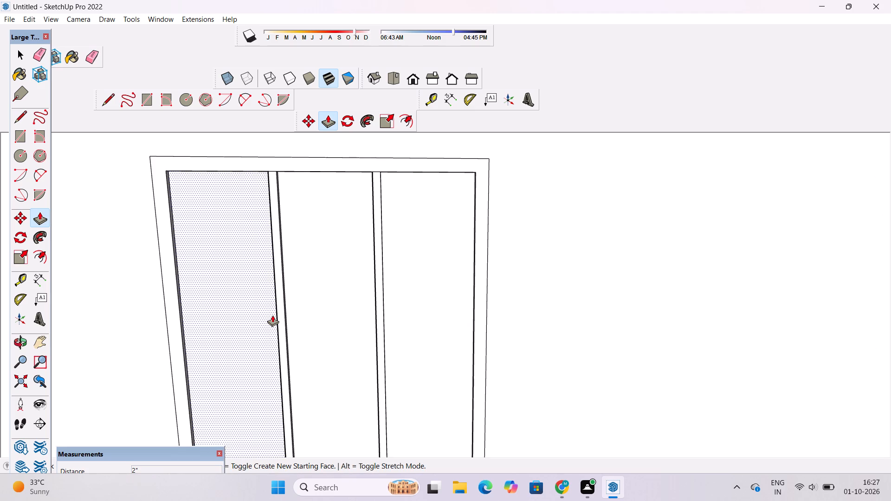
pyautogui.scroll(-3, 272, 315)
pyautogui.press('o')
pyautogui.scroll(-6, 272, 315)
pyautogui.moveTo(361, 319); pyautogui.dragTo(212, 306)
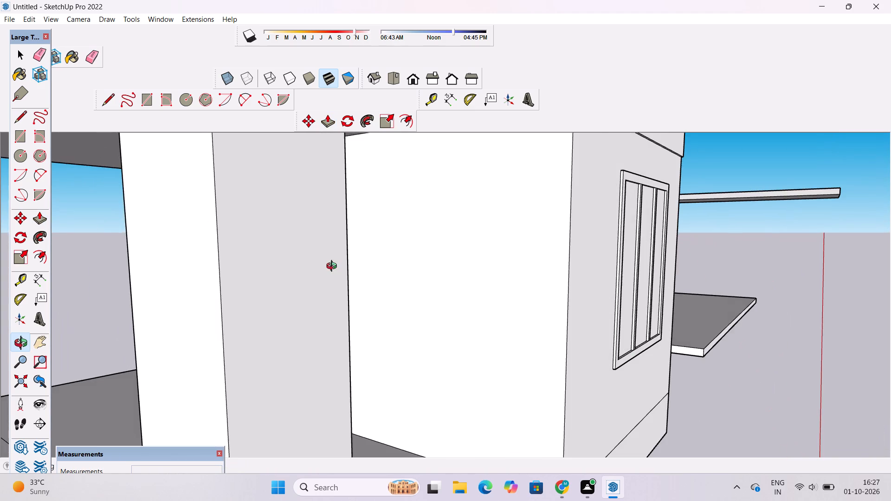
pyautogui.scroll(3, 334, 267)
pyautogui.moveTo(395, 275); pyautogui.dragTo(366, 279)
pyautogui.scroll(8, 282, 288)
pyautogui.moveTo(395, 283); pyautogui.dragTo(334, 295)
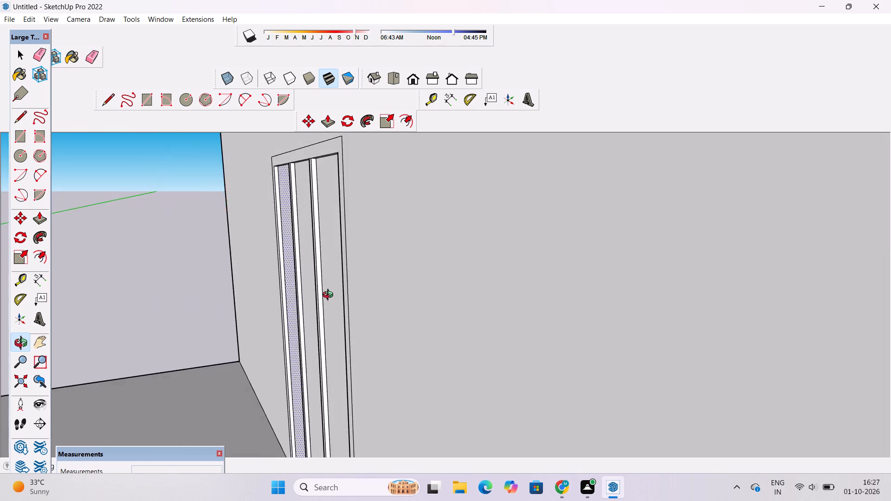
pyautogui.scroll(-13, 330, 296)
pyautogui.moveTo(279, 311); pyautogui.dragTo(476, 276)
pyautogui.scroll(-5, 391, 312)
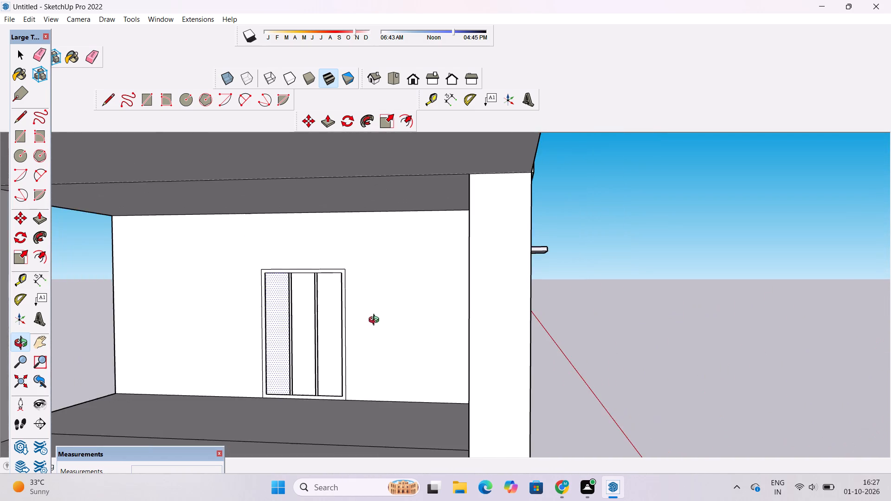
pyautogui.moveTo(378, 329); pyautogui.dragTo(389, 350)
pyautogui.scroll(9, 357, 361)
pyautogui.moveTo(357, 361); pyautogui.dragTo(356, 356)
pyautogui.scroll(-1, 389, 330)
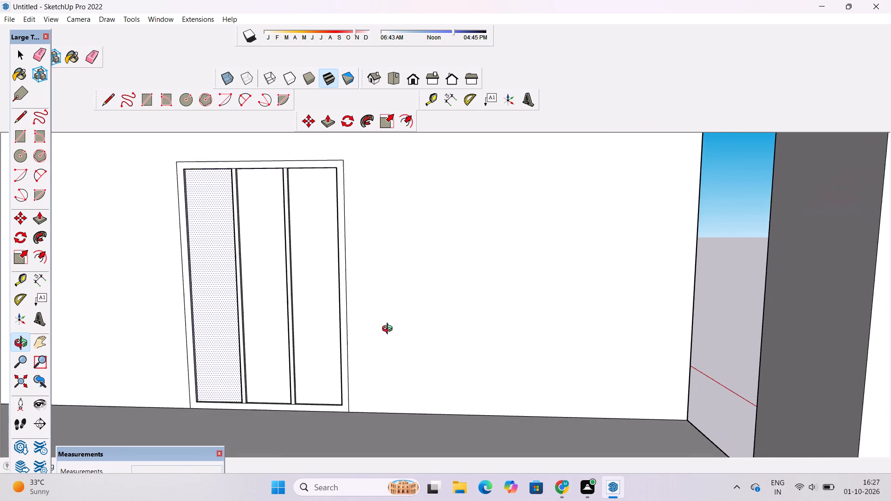
pyautogui.scroll(-1, 389, 330)
pyautogui.scroll(3, 389, 329)
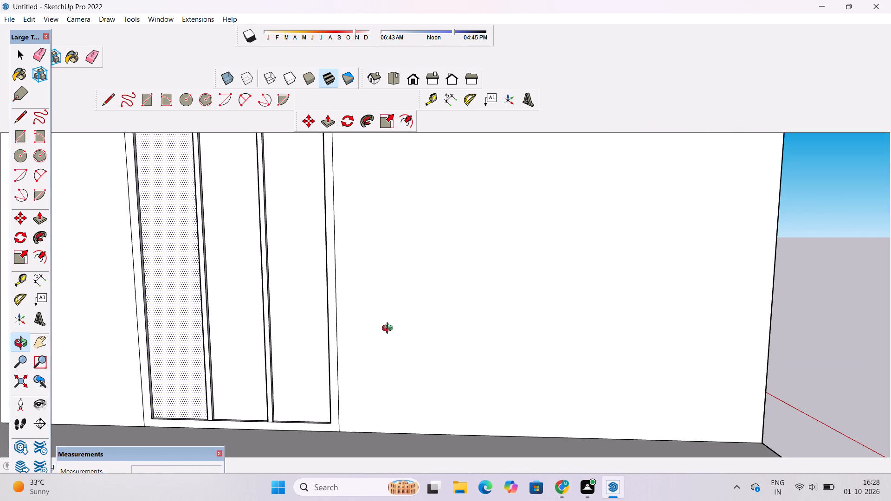
pyautogui.scroll(-8, 389, 329)
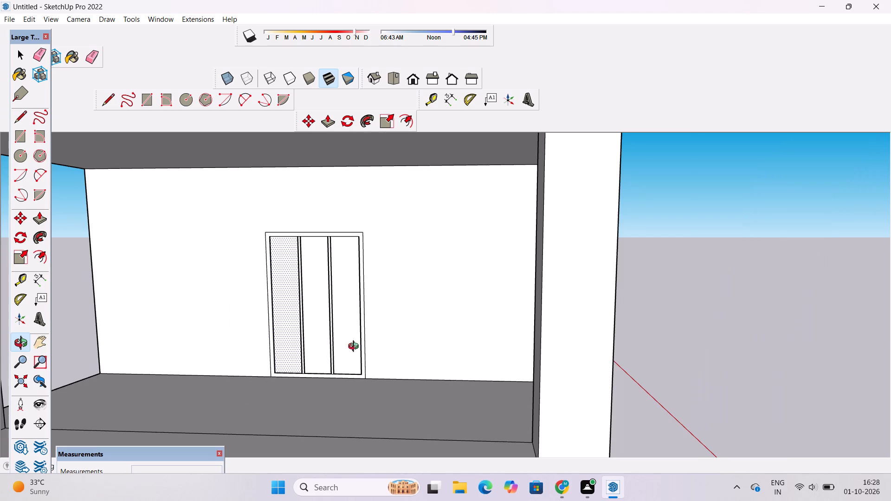
pyautogui.keyDown('shift'); pyautogui.moveTo(355, 347); pyautogui.dragTo(400, 332); pyautogui.keyUp('shift')
pyautogui.moveTo(387, 345); pyautogui.dragTo(410, 339)
pyautogui.keyDown('shift'); pyautogui.moveTo(410, 339); pyautogui.dragTo(436, 343); pyautogui.keyUp('shift')
pyautogui.press('space')
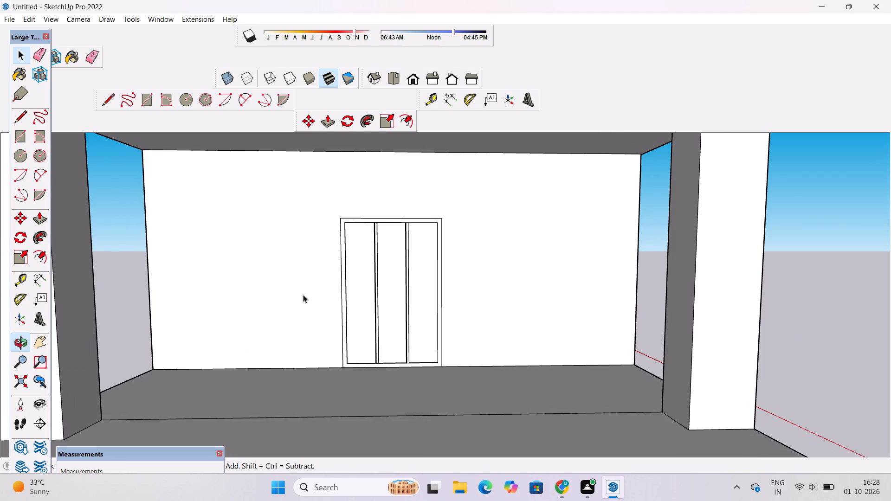
pyautogui.press('o')
pyautogui.scroll(-2, 333, 322)
pyautogui.keyDown('shift'); pyautogui.moveTo(370, 317); pyautogui.dragTo(331, 328); pyautogui.keyUp('shift')
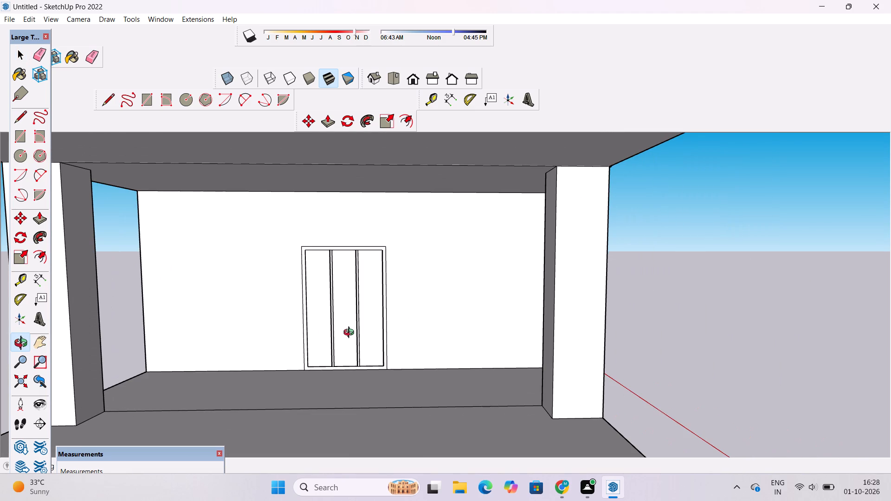
pyautogui.moveTo(392, 331); pyautogui.dragTo(338, 339)
pyautogui.moveTo(315, 345); pyautogui.dragTo(381, 340)
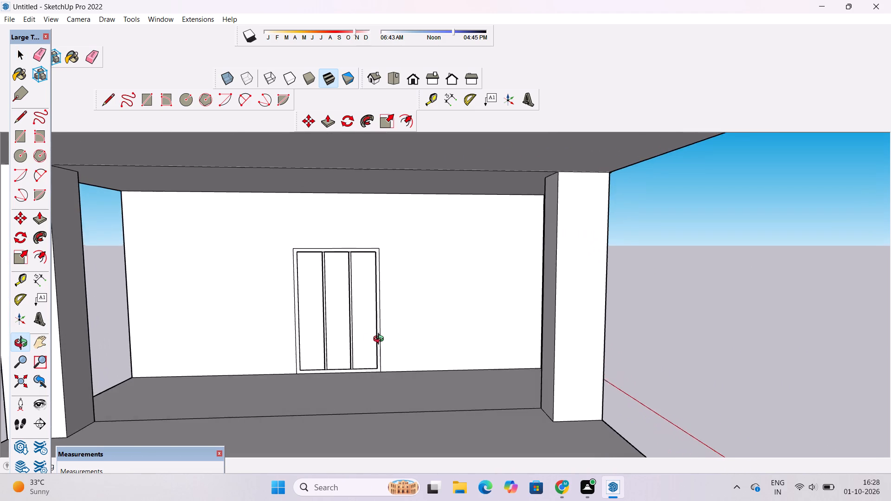
pyautogui.moveTo(381, 340); pyautogui.dragTo(382, 339)
pyautogui.scroll(-2, 382, 339)
pyautogui.keyDown('shift'); pyautogui.moveTo(381, 337); pyautogui.dragTo(359, 360); pyautogui.keyUp('shift')
pyautogui.scroll(-5, 359, 360)
pyautogui.moveTo(358, 360); pyautogui.dragTo(361, 360)
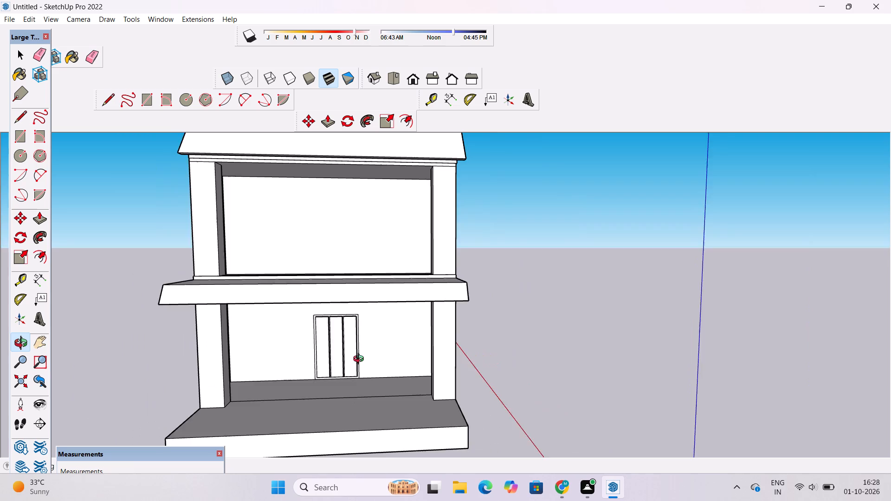
pyautogui.moveTo(361, 360); pyautogui.dragTo(368, 352)
# Draw a window rectangle 10' high and about 7' 8" wide on the porch wall right of the door, its top level with the door frame.
pyautogui.scroll(7, 373, 349)
pyautogui.keyDown('shift'); pyautogui.moveTo(373, 349); pyautogui.dragTo(327, 339); pyautogui.keyUp('shift')
pyautogui.moveTo(327, 339); pyautogui.dragTo(362, 333)
pyautogui.keyDown('shift'); pyautogui.moveTo(362, 333); pyautogui.dragTo(358, 317); pyautogui.keyUp('shift')
pyautogui.moveTo(357, 317); pyautogui.dragTo(351, 327)
pyautogui.press('r')
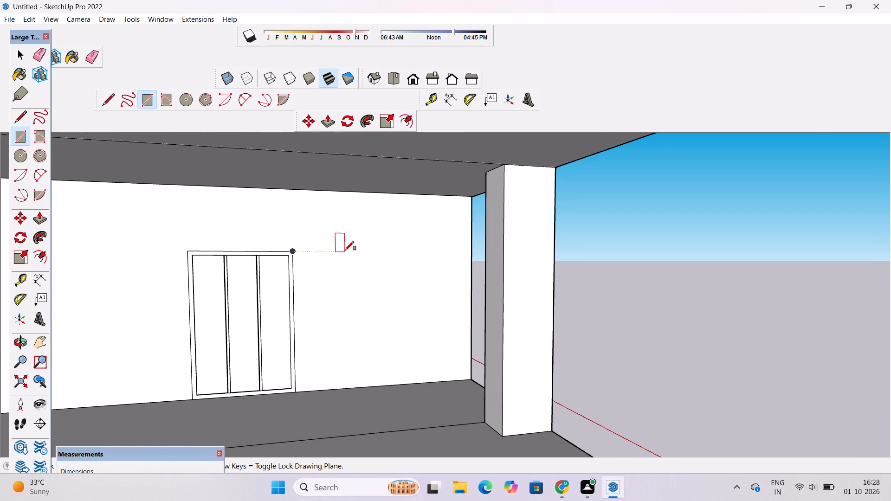
pyautogui.click(359, 252)
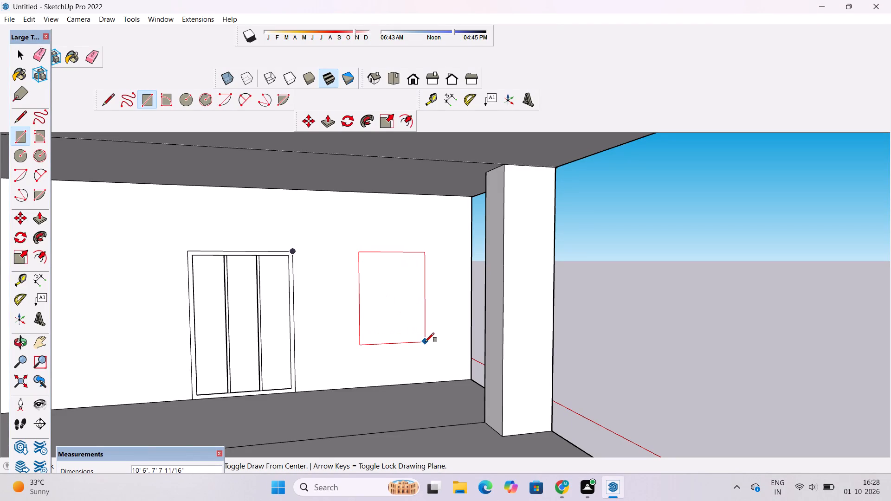
pyautogui.write("10'")
pyautogui.press('Return')
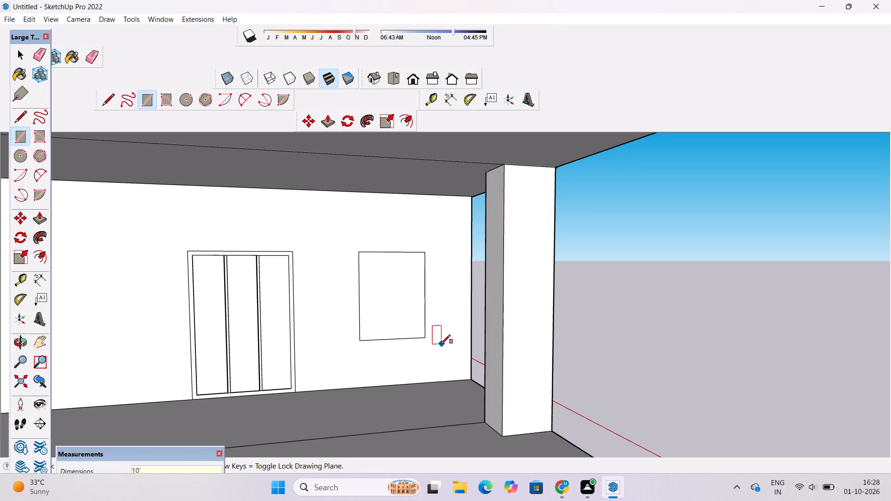
# Offset the new window rectangle's outline 6" inward to form its frame.
pyautogui.write('of')
pyautogui.click(381, 258)
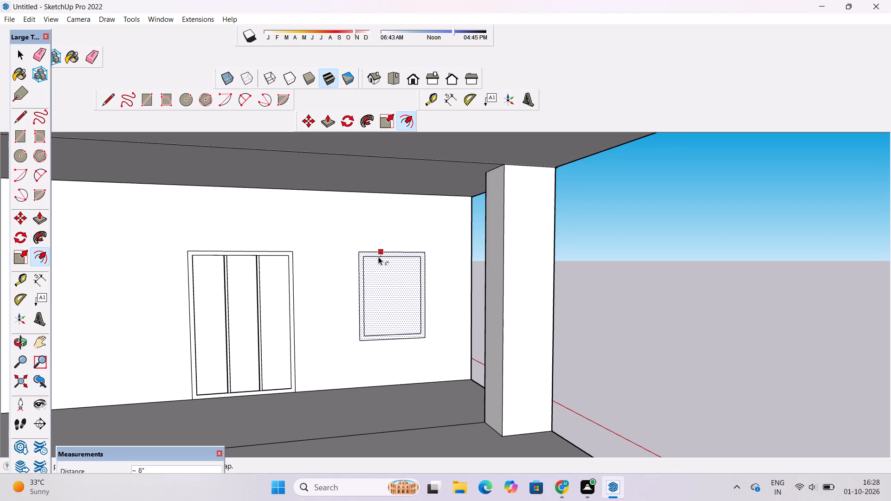
pyautogui.write('6"')
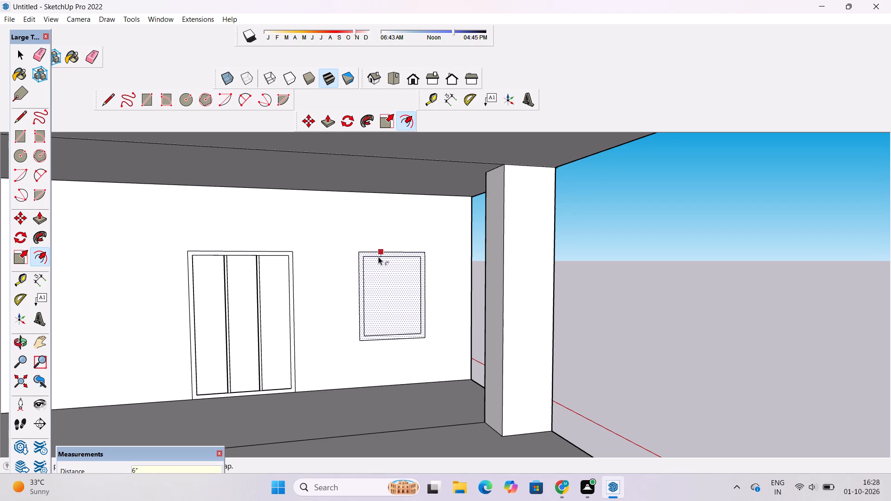
pyautogui.press('Return')
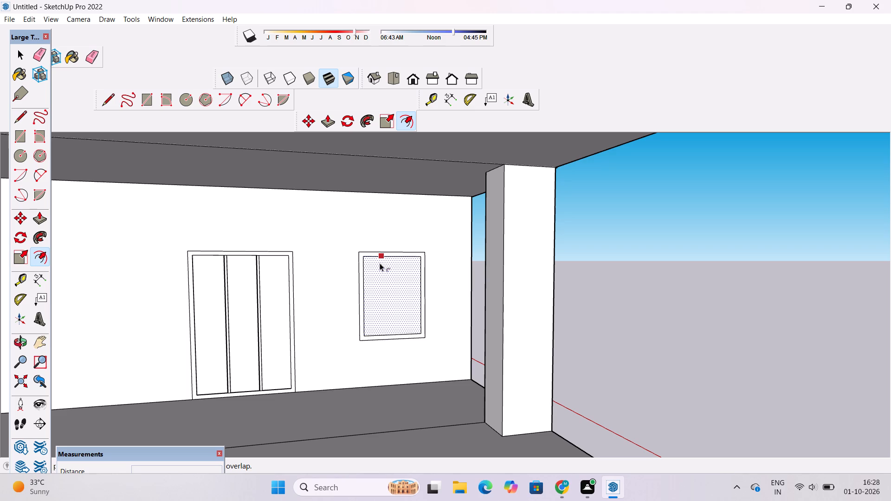
pyautogui.press('space')
# Place a vertical guide through the middle of the window opening, about 3' 4" from the frame's left inner edge.
pyautogui.press('t')
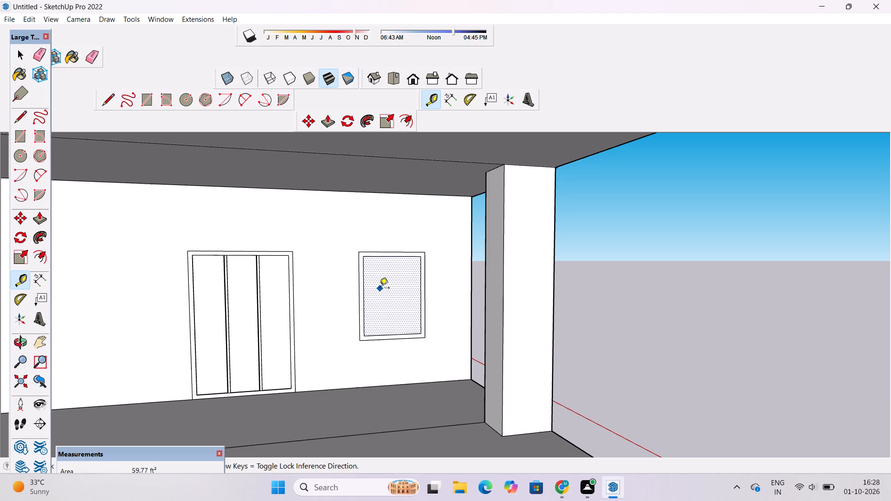
pyautogui.click(364, 300)
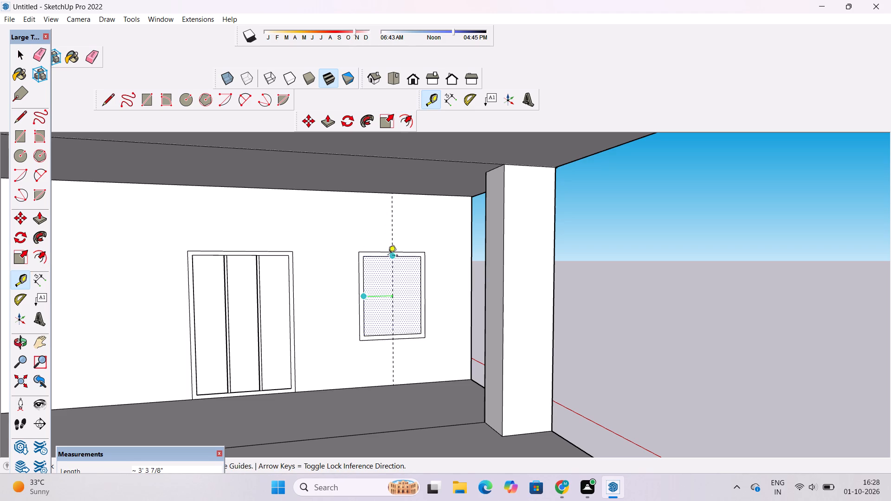
pyautogui.click(393, 257)
# Place a horizontal guide through the middle of the porch window opening, 4' 6" below the frame's upper inner edge.
pyautogui.click(400, 258)
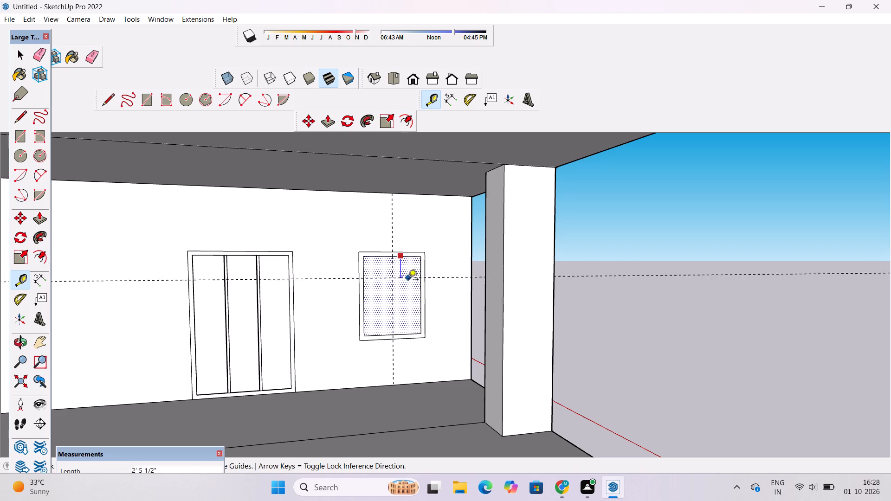
pyautogui.click(422, 296)
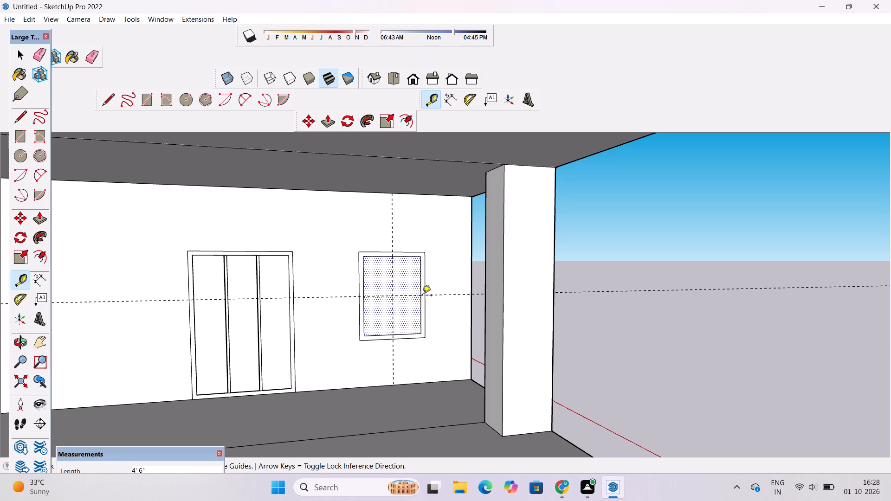
# Draw a horizontal line about 6' 8" long and a vertical line 9' long along the guides, dividing the window into four panes.
pyautogui.click(106, 106)
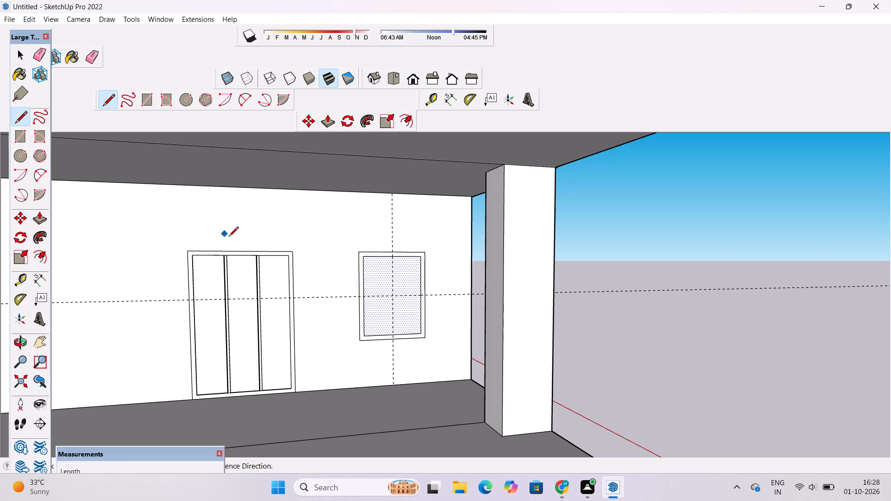
pyautogui.click(362, 297)
pyautogui.click(418, 297)
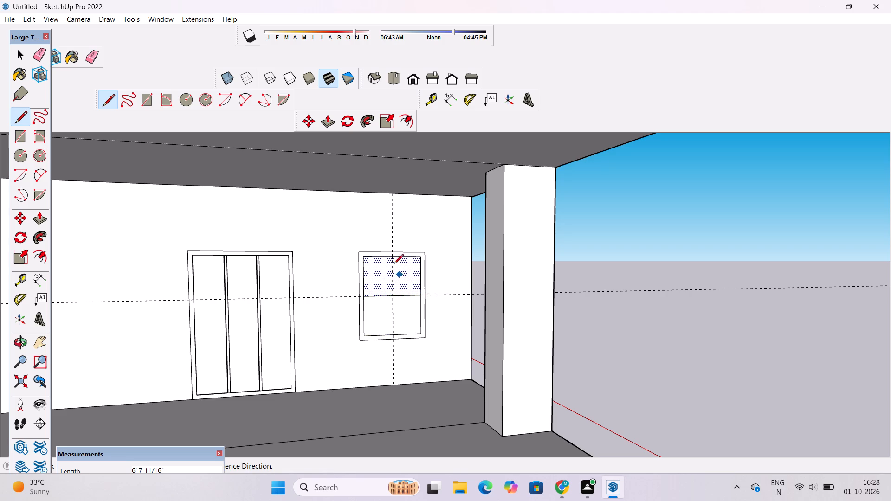
pyautogui.click(391, 257)
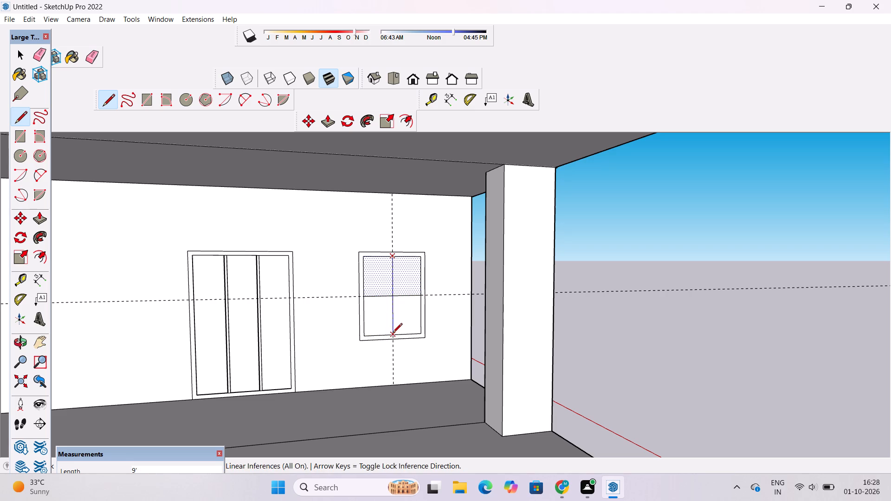
pyautogui.click(393, 334)
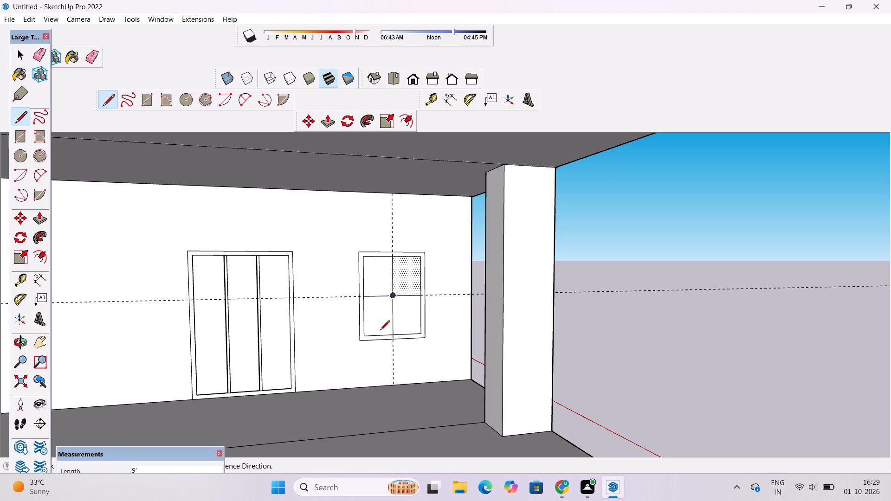
# Erase the vertical and horizontal guides crossing the porch window.
pyautogui.press('space')
pyautogui.press('e')
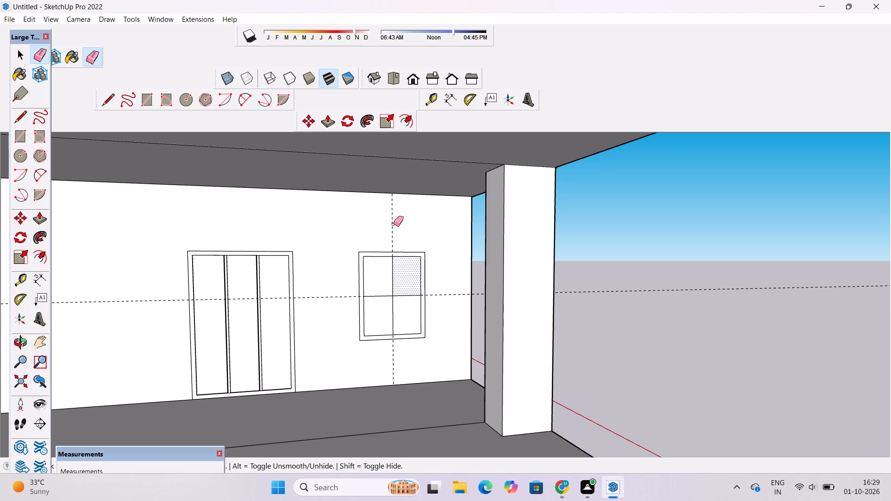
pyautogui.click(393, 220)
pyautogui.moveTo(342, 289); pyautogui.dragTo(342, 307)
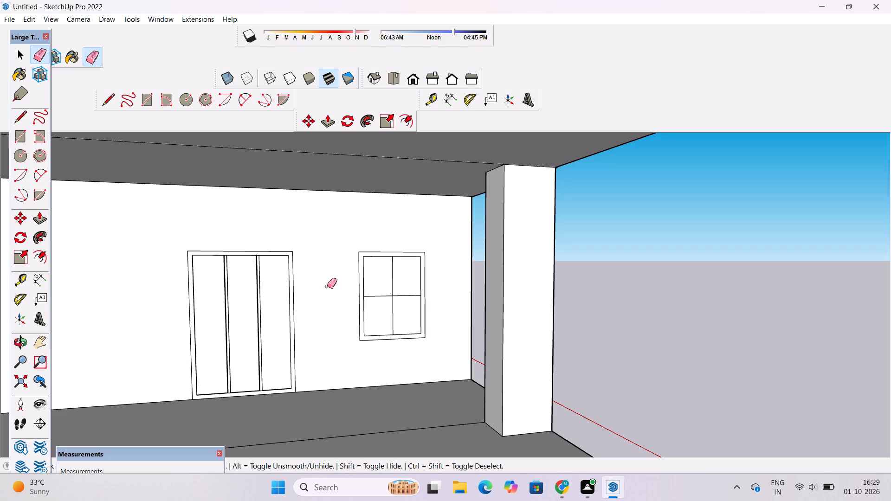
# Examine the four-pane porch window and the house's porch, balcony and side windows from the front and the side.
pyautogui.scroll(-5, 327, 288)
pyautogui.press('space')
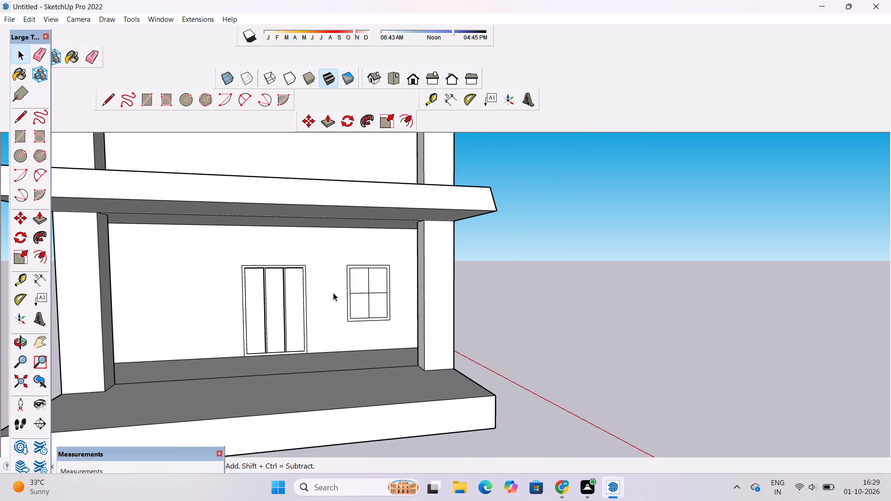
pyautogui.press('o')
pyautogui.moveTo(386, 294); pyautogui.dragTo(369, 304)
pyautogui.moveTo(364, 303); pyautogui.dragTo(357, 311)
pyautogui.keyDown('shift'); pyautogui.moveTo(356, 312); pyautogui.dragTo(386, 305); pyautogui.keyUp('shift')
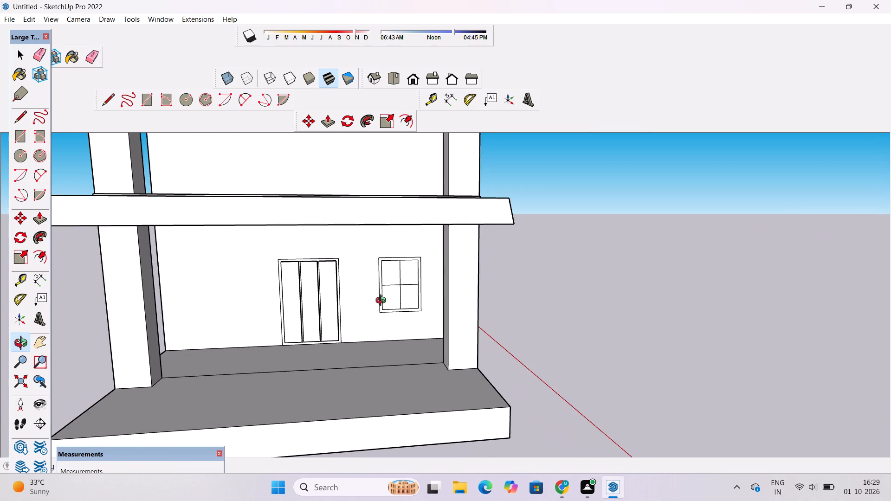
pyautogui.scroll(1, 385, 291)
pyautogui.scroll(-2, 385, 291)
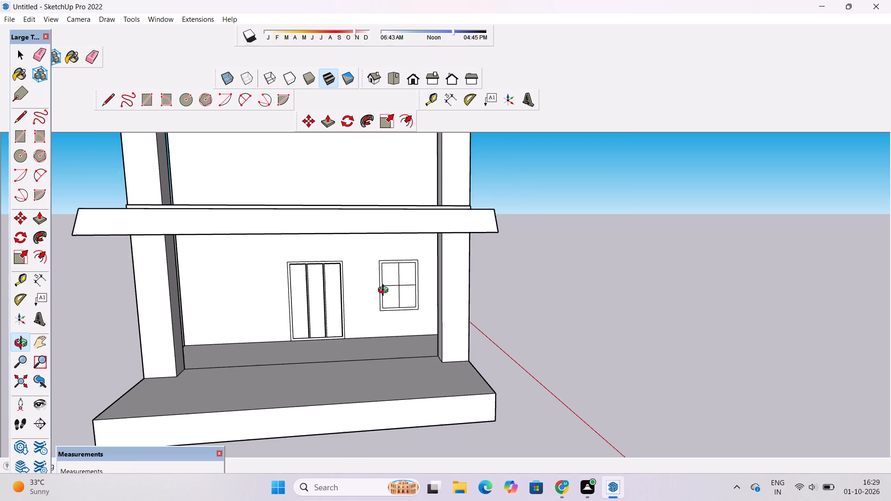
pyautogui.scroll(3, 385, 291)
pyautogui.moveTo(413, 290); pyautogui.dragTo(412, 290)
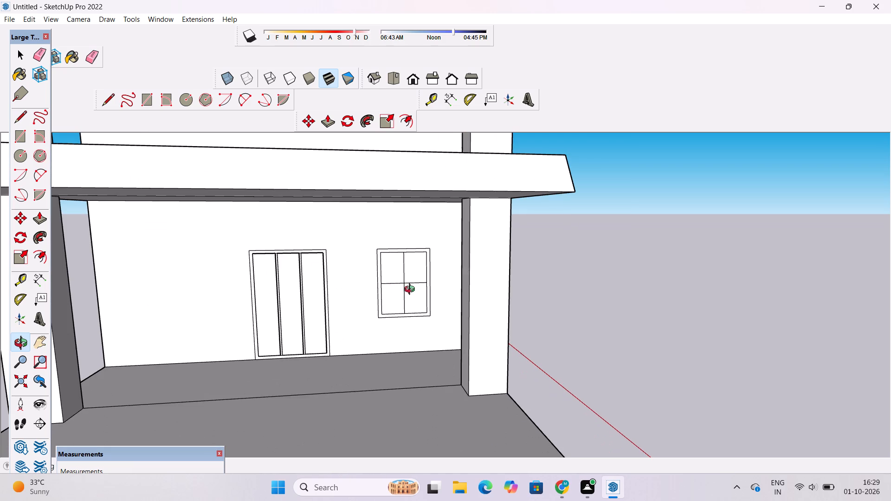
pyautogui.moveTo(412, 290); pyautogui.dragTo(396, 298)
pyautogui.scroll(-5, 396, 298)
pyautogui.keyDown('shift'); pyautogui.moveTo(396, 298); pyautogui.dragTo(429, 305); pyautogui.keyUp('shift')
pyautogui.moveTo(429, 305); pyautogui.dragTo(414, 308)
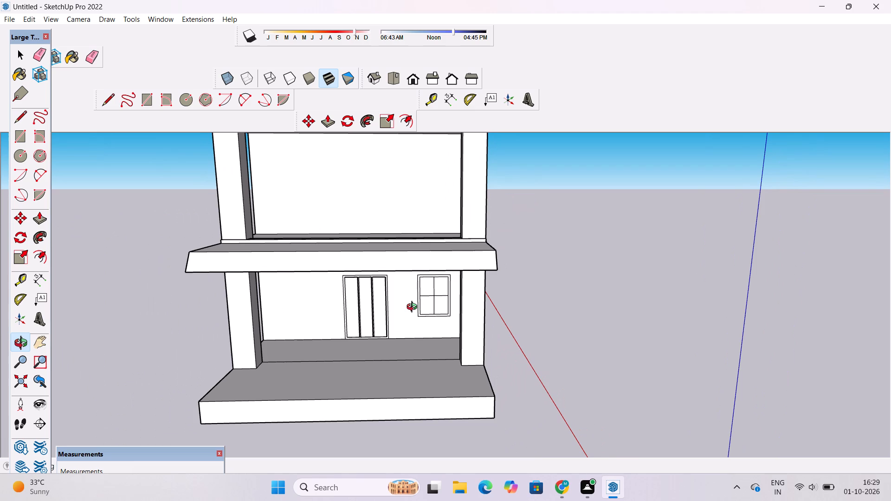
pyautogui.scroll(-2, 414, 308)
pyautogui.keyDown('shift'); pyautogui.moveTo(407, 309); pyautogui.dragTo(427, 337); pyautogui.keyUp('shift')
pyautogui.moveTo(427, 337); pyautogui.dragTo(347, 327)
pyautogui.scroll(-2, 369, 315)
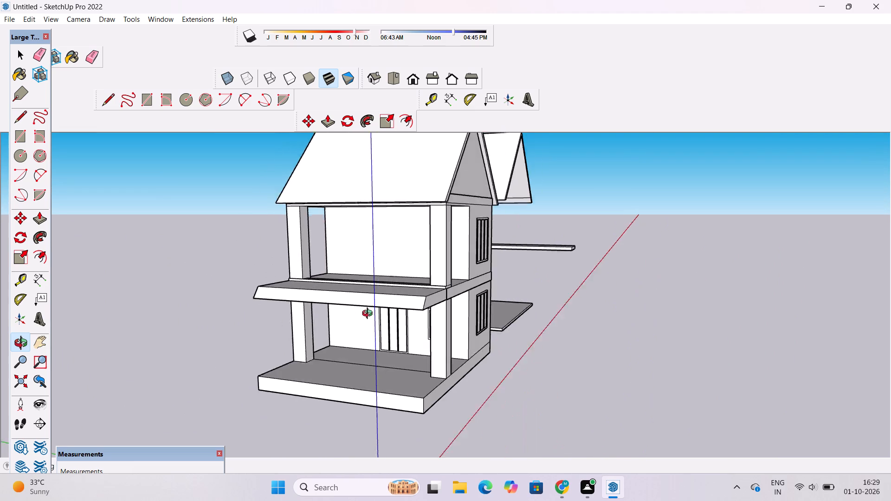
pyautogui.scroll(-3, 369, 315)
pyautogui.moveTo(433, 296); pyautogui.dragTo(346, 307)
pyautogui.scroll(11, 359, 297)
pyautogui.moveTo(400, 285); pyautogui.dragTo(380, 303)
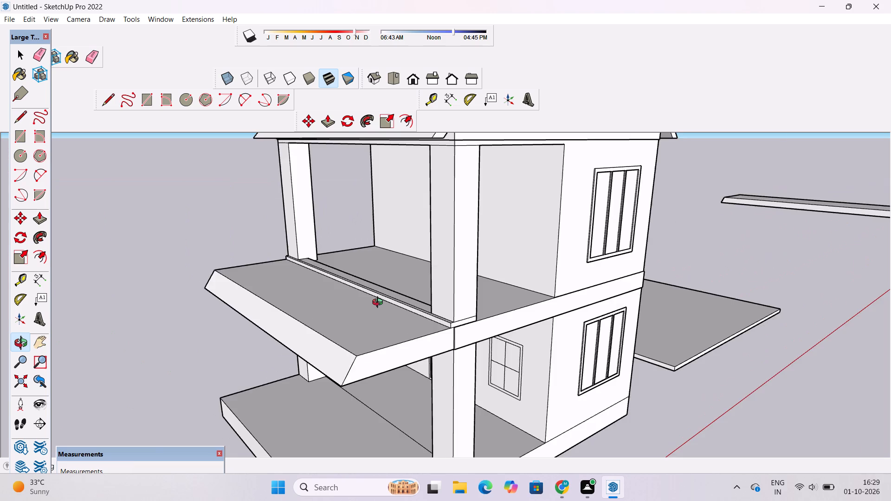
pyautogui.scroll(-3, 380, 303)
pyautogui.moveTo(385, 303); pyautogui.dragTo(364, 308)
pyautogui.keyDown('shift'); pyautogui.moveTo(364, 308); pyautogui.dragTo(395, 320); pyautogui.keyUp('shift')
pyautogui.moveTo(397, 319); pyautogui.dragTo(380, 310)
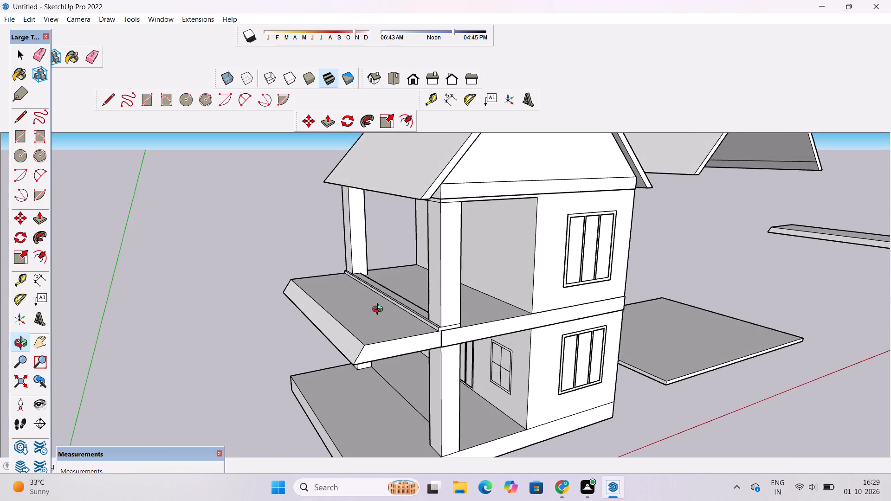
pyautogui.scroll(-2, 380, 310)
pyautogui.keyDown('shift'); pyautogui.moveTo(418, 310); pyautogui.dragTo(405, 303); pyautogui.keyUp('shift')
pyautogui.scroll(1, 406, 303)
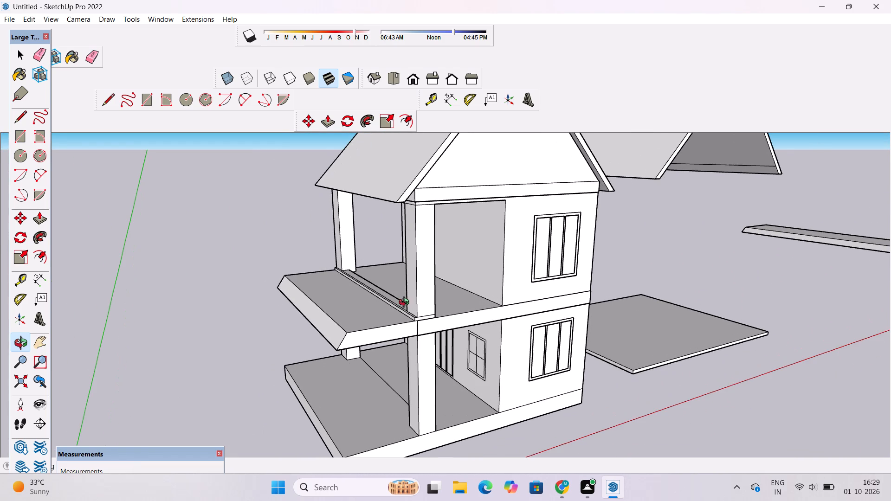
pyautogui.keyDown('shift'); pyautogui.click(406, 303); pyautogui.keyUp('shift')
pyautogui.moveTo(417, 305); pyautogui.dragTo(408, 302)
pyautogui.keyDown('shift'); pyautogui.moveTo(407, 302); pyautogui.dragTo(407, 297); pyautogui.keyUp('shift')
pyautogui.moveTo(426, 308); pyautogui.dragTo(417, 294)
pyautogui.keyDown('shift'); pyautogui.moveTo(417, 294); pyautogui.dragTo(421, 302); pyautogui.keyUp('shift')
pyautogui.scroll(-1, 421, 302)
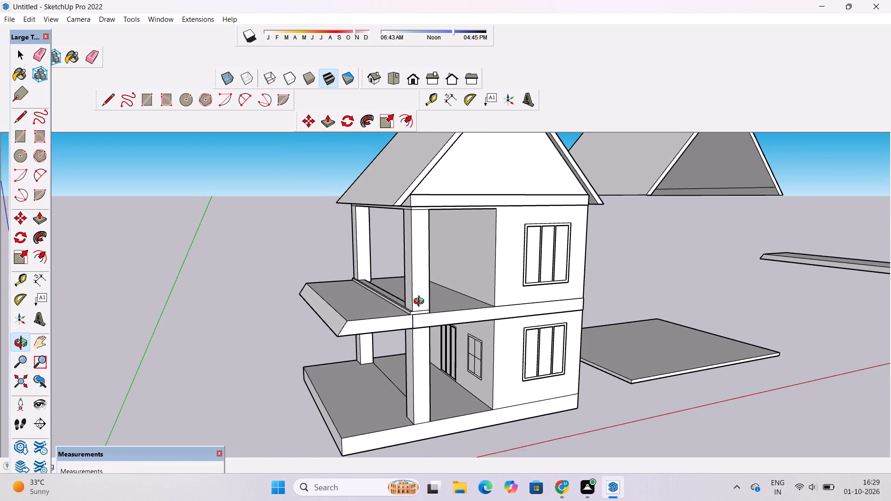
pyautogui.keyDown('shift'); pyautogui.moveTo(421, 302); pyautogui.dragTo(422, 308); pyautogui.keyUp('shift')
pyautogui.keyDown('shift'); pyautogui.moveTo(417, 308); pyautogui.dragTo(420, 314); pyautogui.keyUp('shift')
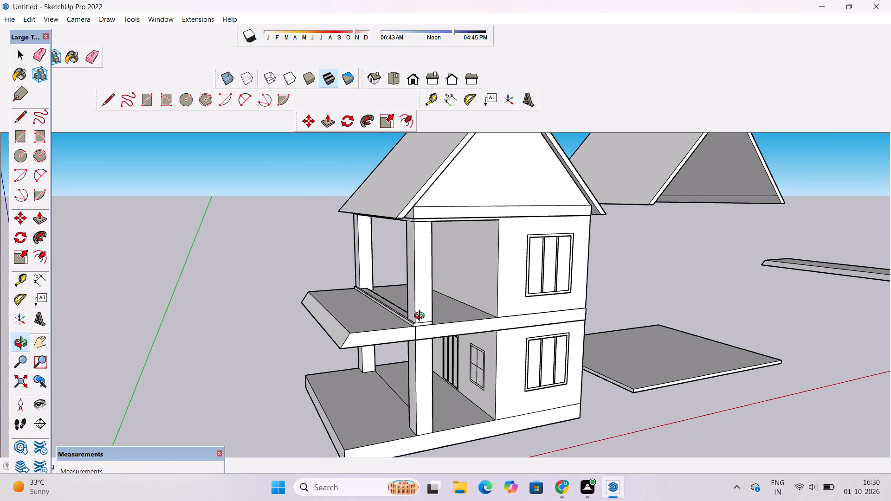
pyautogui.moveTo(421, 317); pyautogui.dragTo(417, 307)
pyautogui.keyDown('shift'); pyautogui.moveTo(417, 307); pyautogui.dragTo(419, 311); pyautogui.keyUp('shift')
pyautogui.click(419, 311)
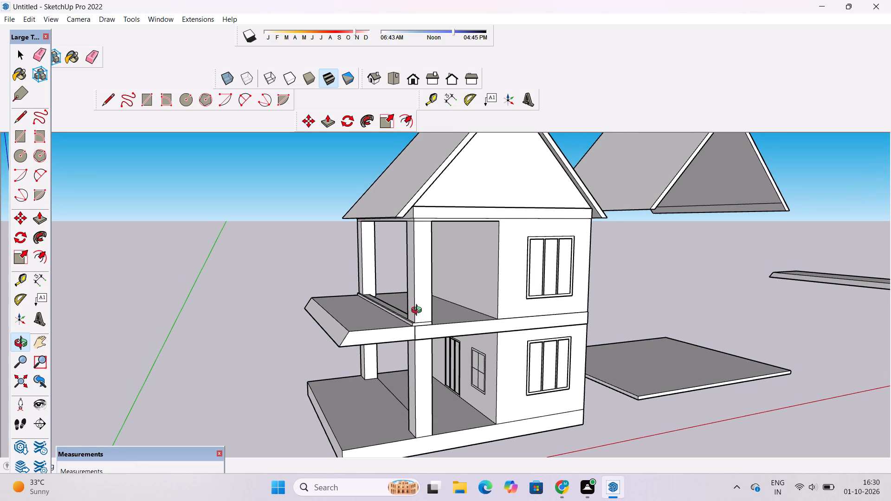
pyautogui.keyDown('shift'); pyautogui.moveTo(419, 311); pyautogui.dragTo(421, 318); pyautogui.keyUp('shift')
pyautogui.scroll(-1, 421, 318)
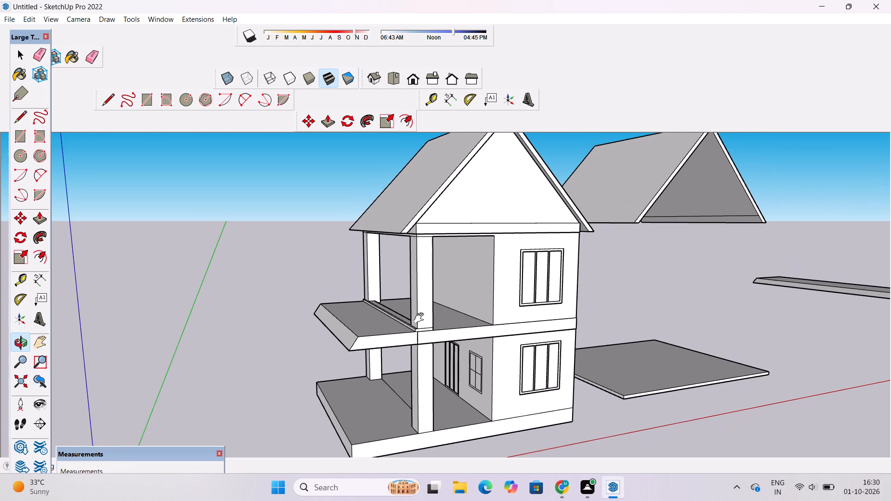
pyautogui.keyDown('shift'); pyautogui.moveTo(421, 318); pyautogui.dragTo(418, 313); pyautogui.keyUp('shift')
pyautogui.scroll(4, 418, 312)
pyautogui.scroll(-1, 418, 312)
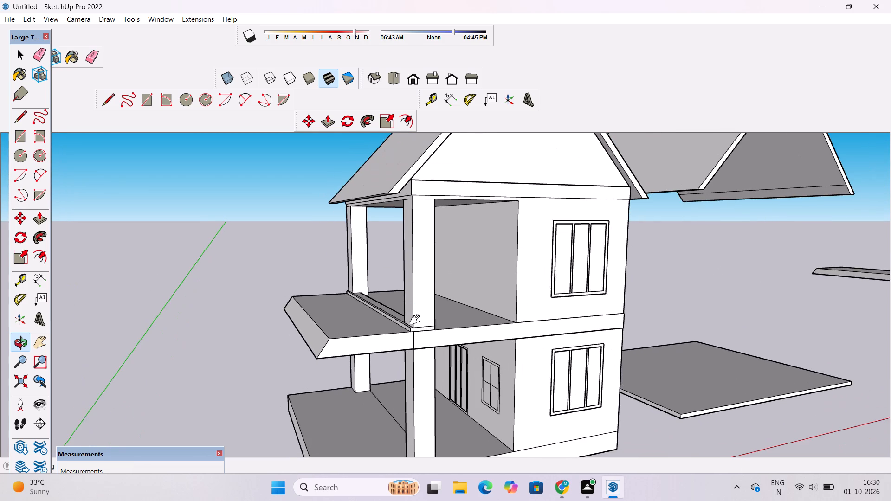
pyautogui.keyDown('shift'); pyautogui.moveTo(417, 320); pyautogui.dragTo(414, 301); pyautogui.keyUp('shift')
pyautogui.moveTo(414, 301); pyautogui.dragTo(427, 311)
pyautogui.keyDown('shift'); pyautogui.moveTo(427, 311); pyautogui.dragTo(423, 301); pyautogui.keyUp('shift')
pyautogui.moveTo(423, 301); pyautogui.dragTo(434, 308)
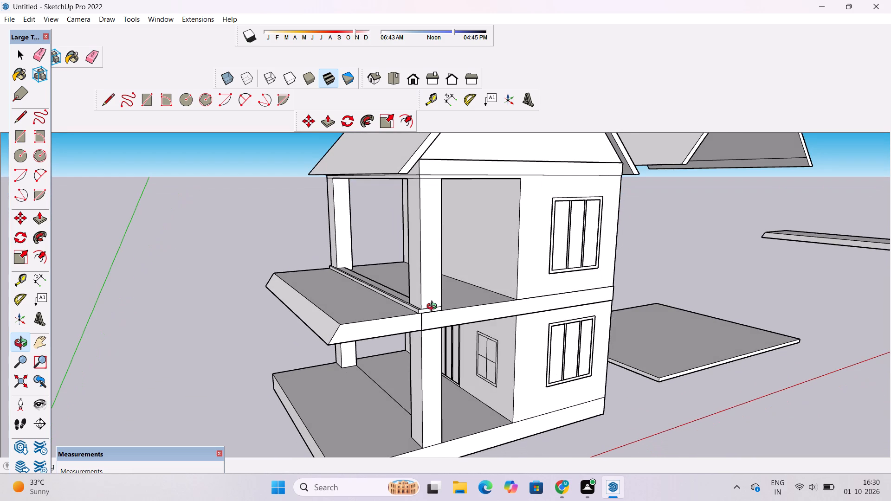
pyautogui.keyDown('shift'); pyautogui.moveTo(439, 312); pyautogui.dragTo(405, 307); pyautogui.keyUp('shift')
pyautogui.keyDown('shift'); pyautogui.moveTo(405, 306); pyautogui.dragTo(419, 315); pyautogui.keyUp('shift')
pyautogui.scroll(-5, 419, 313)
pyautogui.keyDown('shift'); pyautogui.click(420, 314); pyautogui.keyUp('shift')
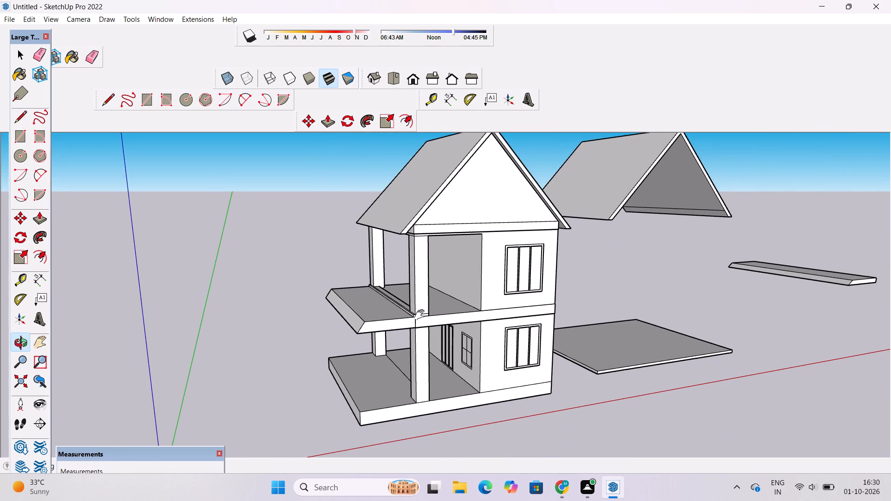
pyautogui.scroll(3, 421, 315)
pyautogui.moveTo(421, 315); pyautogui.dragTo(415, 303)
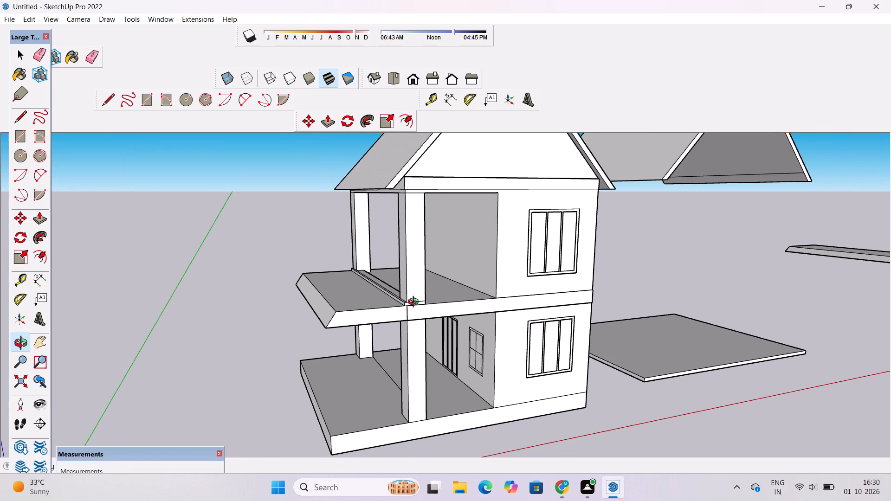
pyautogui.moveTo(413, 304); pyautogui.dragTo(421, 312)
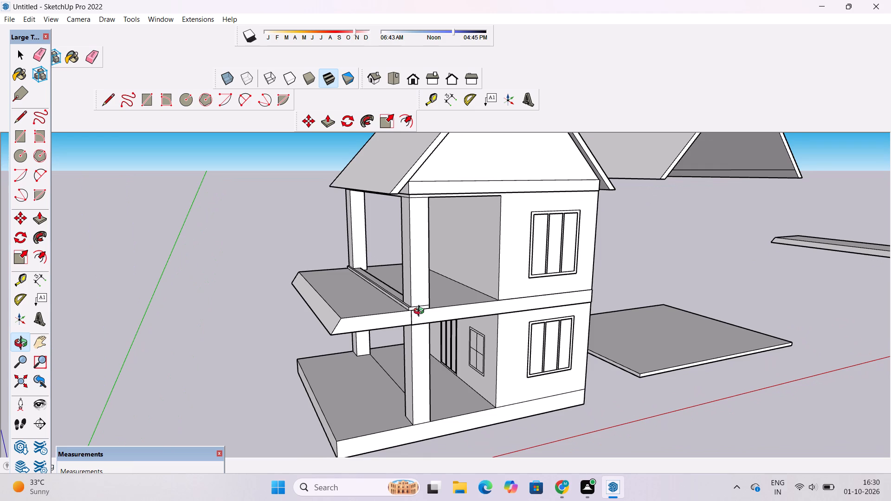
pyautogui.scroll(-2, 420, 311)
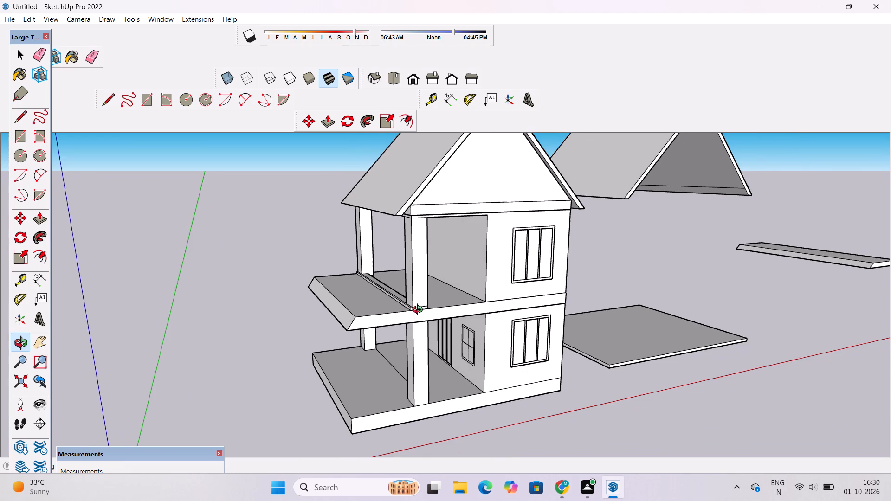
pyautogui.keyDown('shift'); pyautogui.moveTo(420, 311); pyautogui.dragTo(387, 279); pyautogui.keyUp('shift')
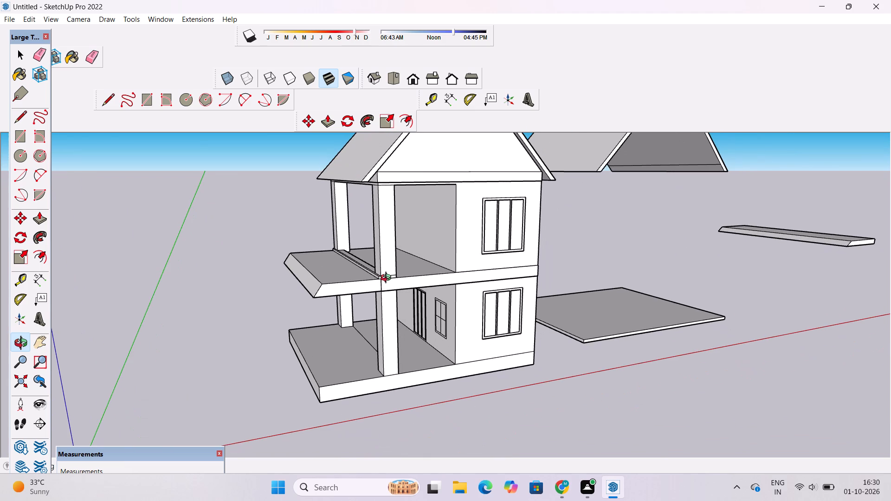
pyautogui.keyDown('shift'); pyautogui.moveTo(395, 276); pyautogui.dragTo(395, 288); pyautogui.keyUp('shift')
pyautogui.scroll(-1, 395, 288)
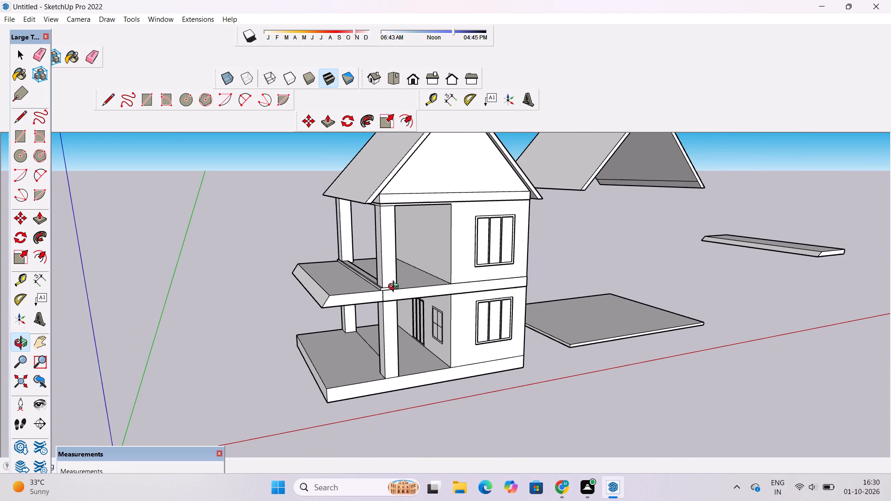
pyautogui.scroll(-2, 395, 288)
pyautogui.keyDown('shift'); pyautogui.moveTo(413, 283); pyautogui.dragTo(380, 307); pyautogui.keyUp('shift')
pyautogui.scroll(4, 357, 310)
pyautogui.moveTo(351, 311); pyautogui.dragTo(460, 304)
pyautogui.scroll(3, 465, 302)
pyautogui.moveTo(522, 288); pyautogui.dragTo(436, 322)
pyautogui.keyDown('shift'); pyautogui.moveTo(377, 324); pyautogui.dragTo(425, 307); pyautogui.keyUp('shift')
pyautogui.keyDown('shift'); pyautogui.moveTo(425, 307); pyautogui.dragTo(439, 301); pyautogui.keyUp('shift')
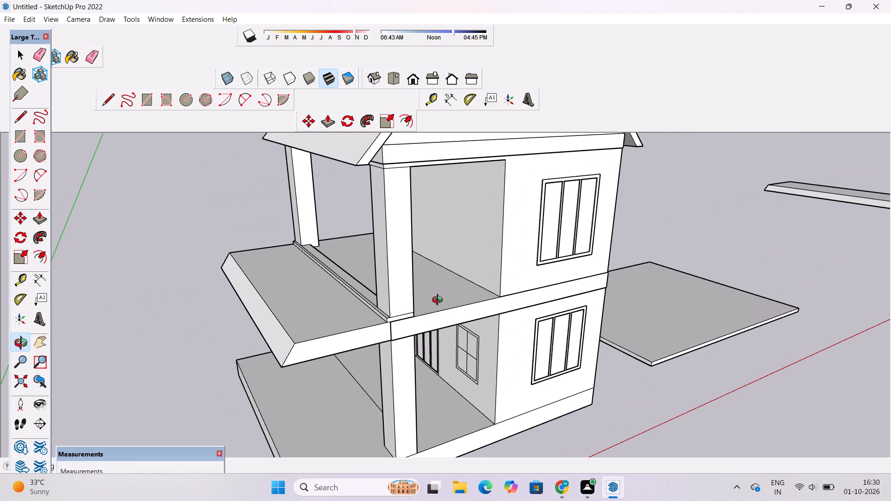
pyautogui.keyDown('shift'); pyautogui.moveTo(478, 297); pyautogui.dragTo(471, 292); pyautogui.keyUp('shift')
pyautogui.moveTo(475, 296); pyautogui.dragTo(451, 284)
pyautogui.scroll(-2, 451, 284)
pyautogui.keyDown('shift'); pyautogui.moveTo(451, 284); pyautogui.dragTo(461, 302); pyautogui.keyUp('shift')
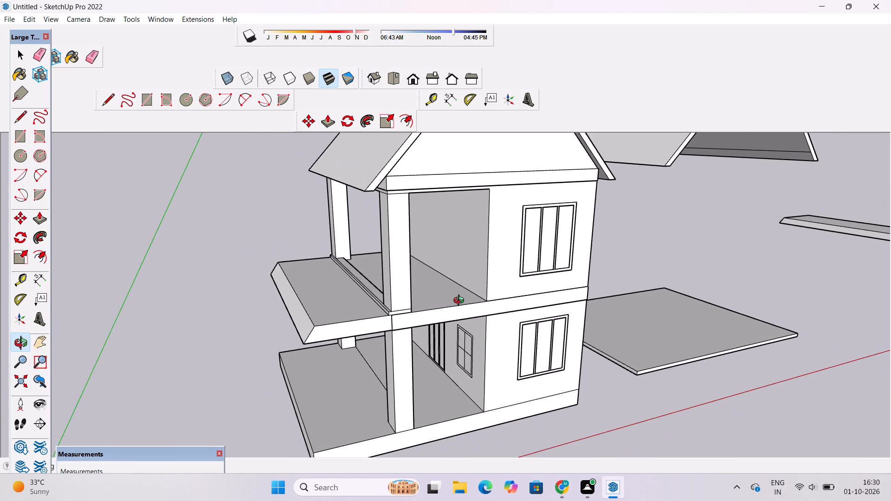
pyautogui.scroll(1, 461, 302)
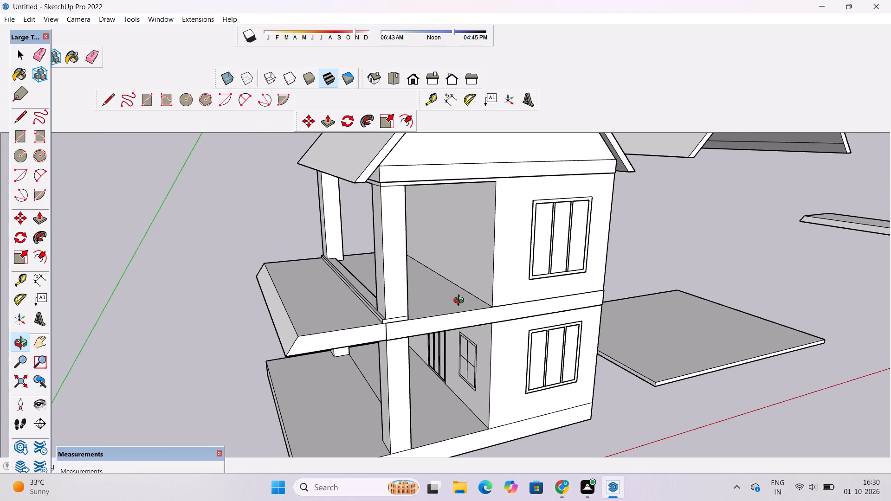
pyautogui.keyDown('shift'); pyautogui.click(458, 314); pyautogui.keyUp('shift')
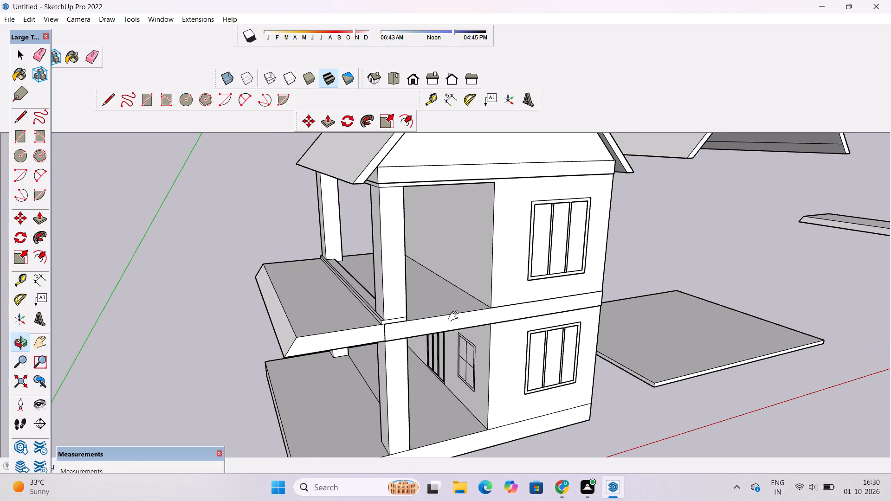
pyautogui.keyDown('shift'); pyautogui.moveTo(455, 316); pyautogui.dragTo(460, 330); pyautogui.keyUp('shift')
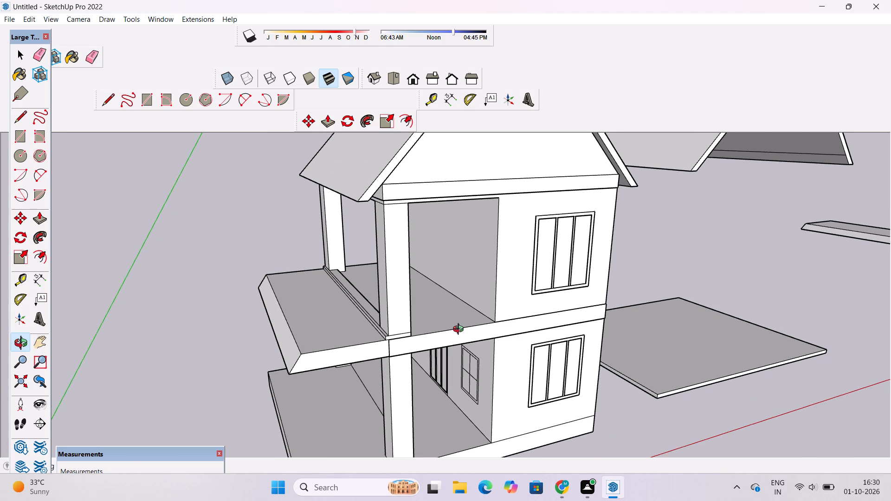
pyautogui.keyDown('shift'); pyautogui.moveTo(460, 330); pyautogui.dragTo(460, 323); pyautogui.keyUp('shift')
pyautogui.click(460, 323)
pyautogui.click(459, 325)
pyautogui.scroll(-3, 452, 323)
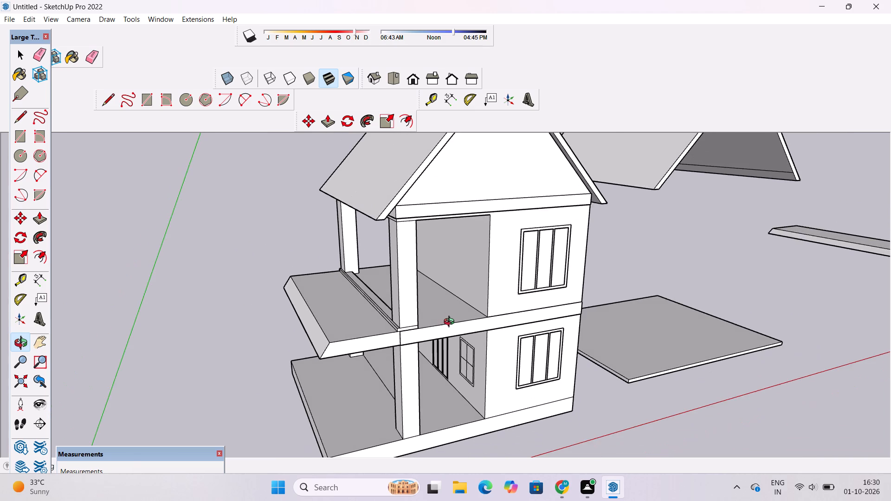
# Examine the house's front, balcony and porch from several angles, moving in towards the ground-floor porch wall.
pyautogui.moveTo(440, 335); pyautogui.dragTo(436, 311)
pyautogui.keyDown('shift'); pyautogui.moveTo(485, 303); pyautogui.dragTo(465, 311); pyautogui.keyUp('shift')
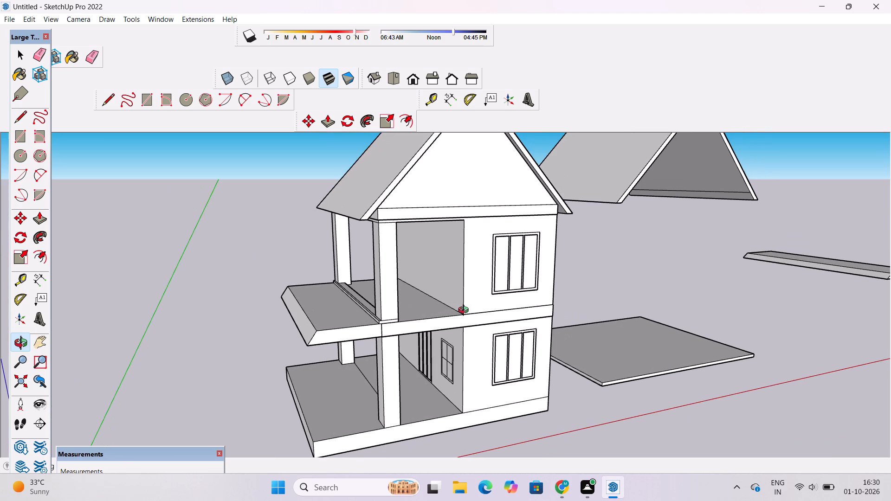
pyautogui.keyDown('shift'); pyautogui.moveTo(475, 307); pyautogui.dragTo(456, 318); pyautogui.keyUp('shift')
pyautogui.scroll(-5, 453, 321)
pyautogui.moveTo(464, 319); pyautogui.dragTo(331, 342)
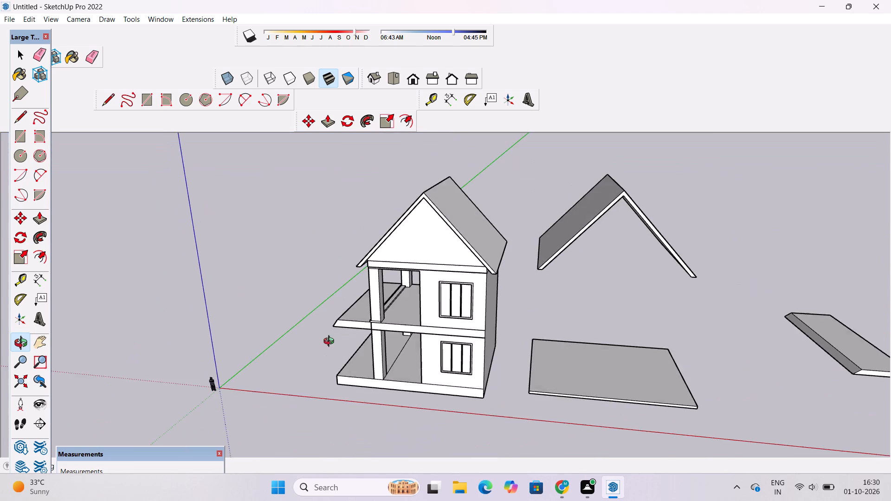
pyautogui.scroll(5, 363, 318)
pyautogui.moveTo(324, 326); pyautogui.dragTo(582, 270)
pyautogui.scroll(3, 504, 302)
pyautogui.moveTo(503, 302); pyautogui.dragTo(444, 342)
pyautogui.moveTo(436, 342); pyautogui.dragTo(433, 306)
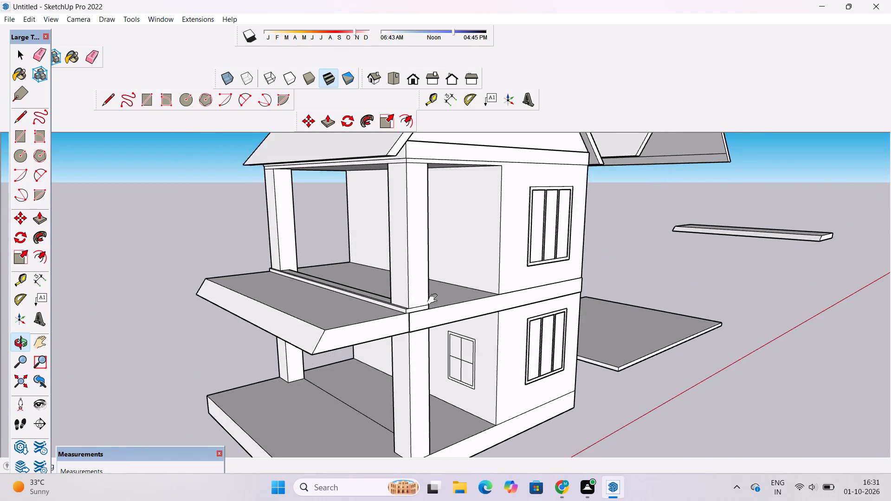
pyautogui.scroll(5, 434, 299)
pyautogui.moveTo(444, 299); pyautogui.dragTo(425, 316)
pyautogui.moveTo(384, 336); pyautogui.dragTo(502, 309)
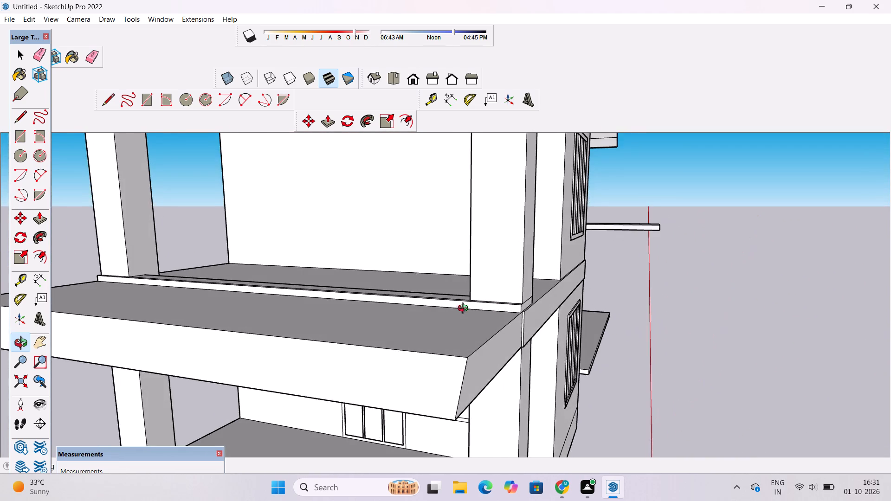
pyautogui.scroll(4, 439, 311)
pyautogui.keyDown('shift'); pyautogui.moveTo(444, 308); pyautogui.dragTo(332, 234); pyautogui.keyUp('shift')
pyautogui.scroll(-5, 311, 242)
pyautogui.moveTo(451, 308); pyautogui.dragTo(427, 301)
pyautogui.keyDown('shift'); pyautogui.moveTo(426, 301); pyautogui.dragTo(373, 273); pyautogui.keyUp('shift')
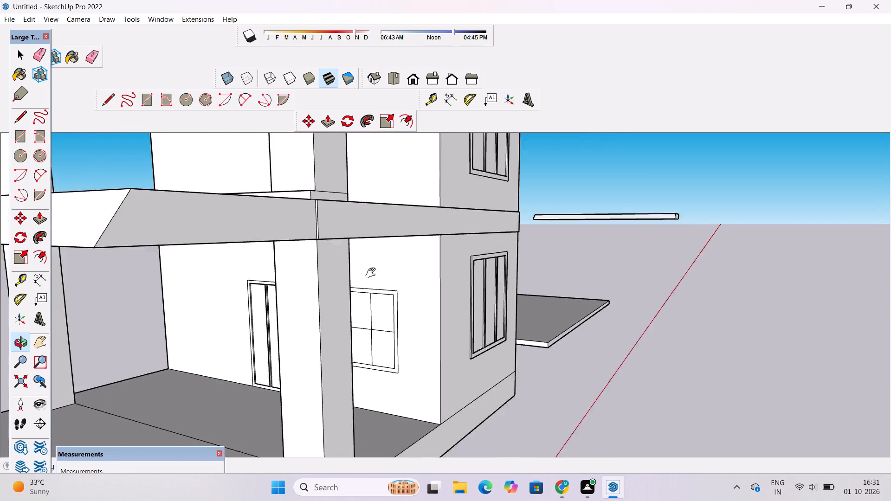
pyautogui.keyDown('shift'); pyautogui.moveTo(373, 273); pyautogui.dragTo(336, 252); pyautogui.keyUp('shift')
# Examine the four-pane porch window up close, alongside the divided door and the framed side window.
pyautogui.scroll(4, 324, 289)
pyautogui.moveTo(334, 293); pyautogui.dragTo(310, 294)
pyautogui.moveTo(310, 294); pyautogui.dragTo(310, 282)
pyautogui.scroll(2, 310, 282)
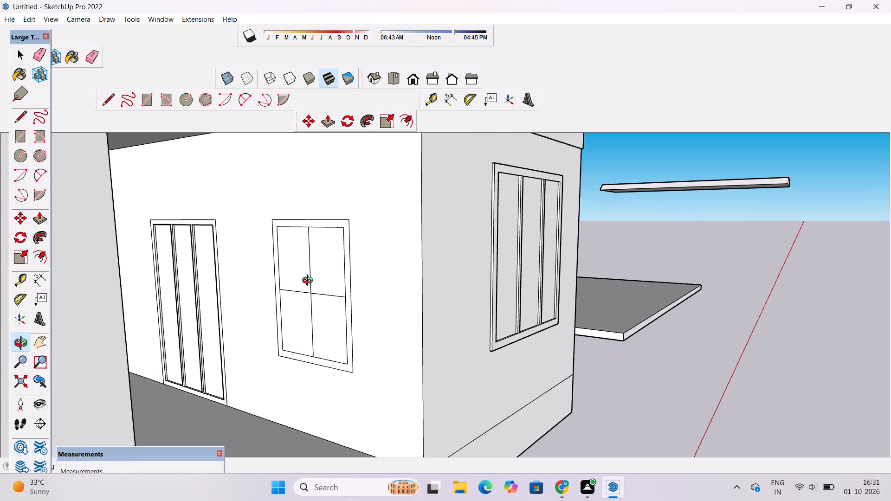
pyautogui.scroll(1, 310, 282)
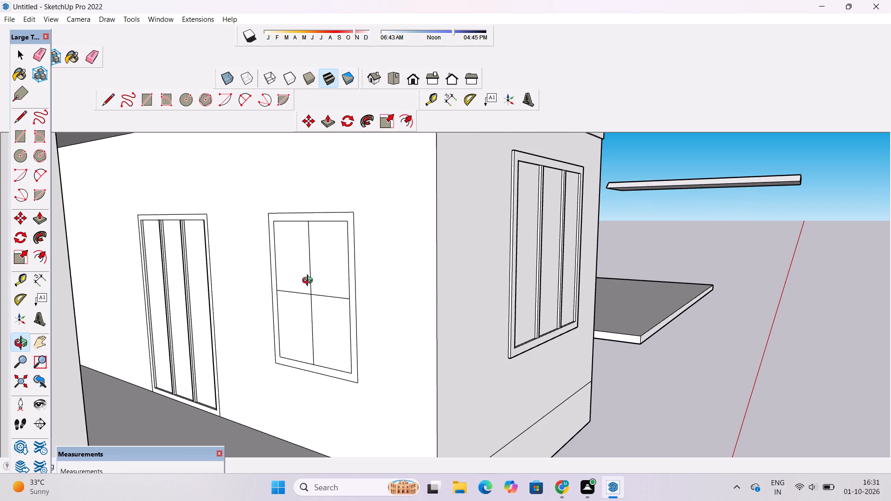
pyautogui.scroll(-3, 310, 281)
pyautogui.keyDown('shift'); pyautogui.moveTo(310, 279); pyautogui.dragTo(345, 243); pyautogui.keyUp('shift')
pyautogui.moveTo(345, 244); pyautogui.dragTo(338, 257)
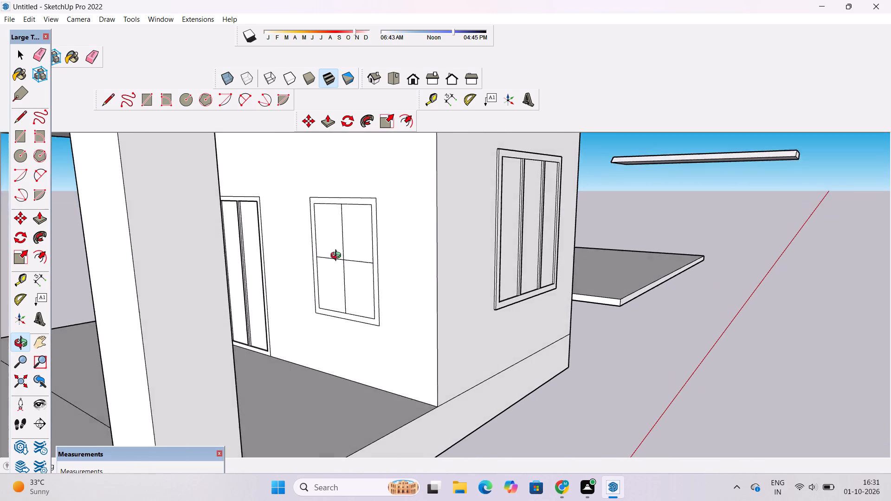
pyautogui.moveTo(338, 257); pyautogui.dragTo(334, 261)
pyautogui.scroll(-3, 334, 261)
pyautogui.keyDown('shift'); pyautogui.moveTo(336, 257); pyautogui.dragTo(338, 268); pyautogui.keyUp('shift')
pyautogui.moveTo(338, 268); pyautogui.dragTo(317, 272)
pyautogui.keyDown('shift'); pyautogui.moveTo(318, 269); pyautogui.dragTo(334, 281); pyautogui.keyUp('shift')
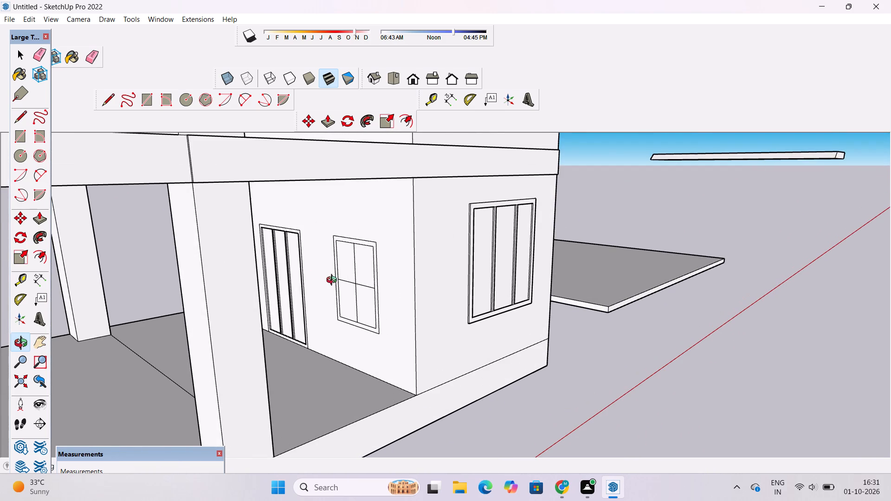
pyautogui.scroll(-1, 344, 277)
pyautogui.keyDown('shift'); pyautogui.moveTo(367, 257); pyautogui.dragTo(365, 270); pyautogui.keyUp('shift')
pyautogui.scroll(3, 363, 274)
pyautogui.keyDown('shift'); pyautogui.moveTo(362, 276); pyautogui.dragTo(355, 259); pyautogui.keyUp('shift')
pyautogui.keyDown('shift'); pyautogui.moveTo(355, 259); pyautogui.dragTo(367, 258); pyautogui.keyUp('shift')
pyautogui.moveTo(366, 258); pyautogui.dragTo(401, 250)
pyautogui.keyDown('shift'); pyautogui.moveTo(393, 255); pyautogui.dragTo(338, 268); pyautogui.keyUp('shift')
pyautogui.keyDown('shift'); pyautogui.moveTo(337, 268); pyautogui.dragTo(335, 258); pyautogui.keyUp('shift')
pyautogui.moveTo(335, 258); pyautogui.dragTo(329, 260)
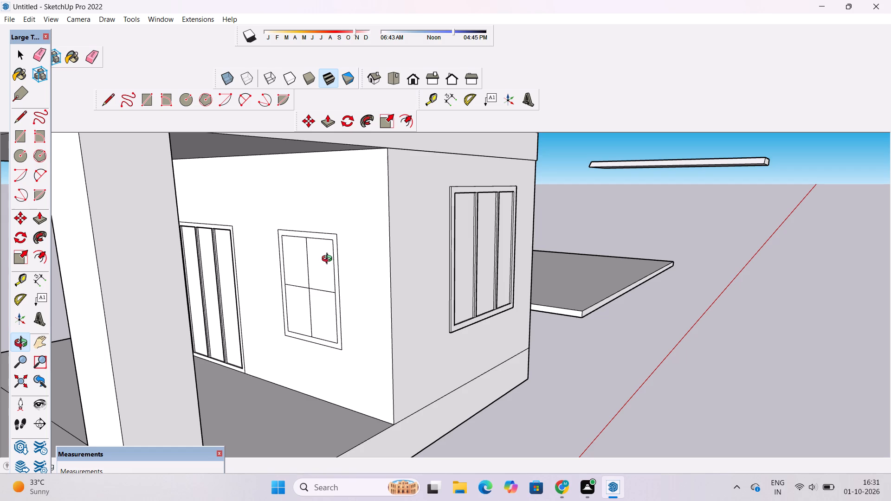
pyautogui.keyDown('shift'); pyautogui.scroll(-1, 329, 260); pyautogui.keyUp('shift')
pyautogui.keyDown('shift'); pyautogui.moveTo(329, 260); pyautogui.dragTo(317, 262); pyautogui.keyUp('shift')
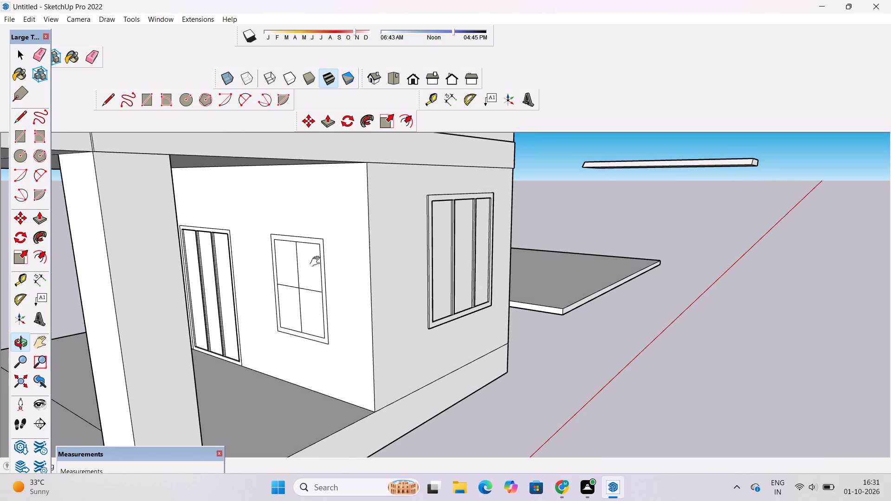
pyautogui.moveTo(310, 272); pyautogui.dragTo(319, 266)
pyautogui.keyDown('shift'); pyautogui.moveTo(319, 266); pyautogui.dragTo(338, 254); pyautogui.keyUp('shift')
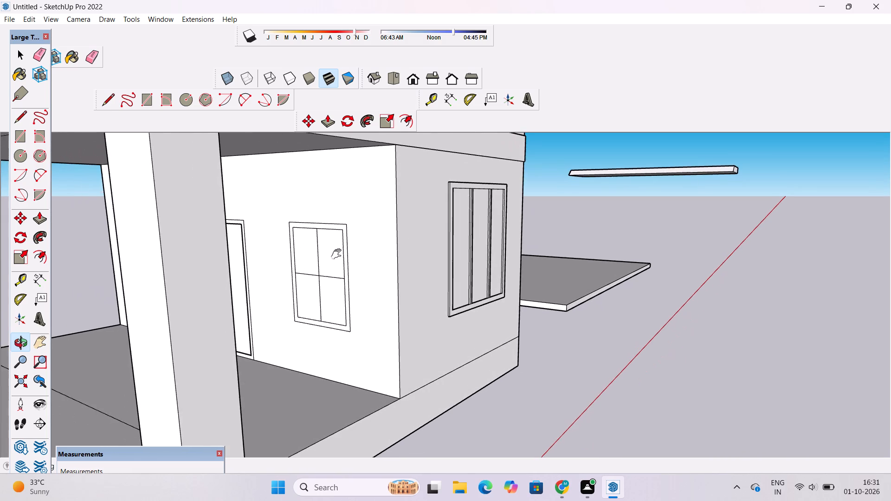
pyautogui.scroll(-1, 338, 254)
pyautogui.keyDown('shift'); pyautogui.moveTo(338, 255); pyautogui.dragTo(371, 276); pyautogui.keyUp('shift')
pyautogui.scroll(1, 370, 274)
pyautogui.moveTo(370, 272); pyautogui.dragTo(358, 276)
pyautogui.scroll(3, 347, 276)
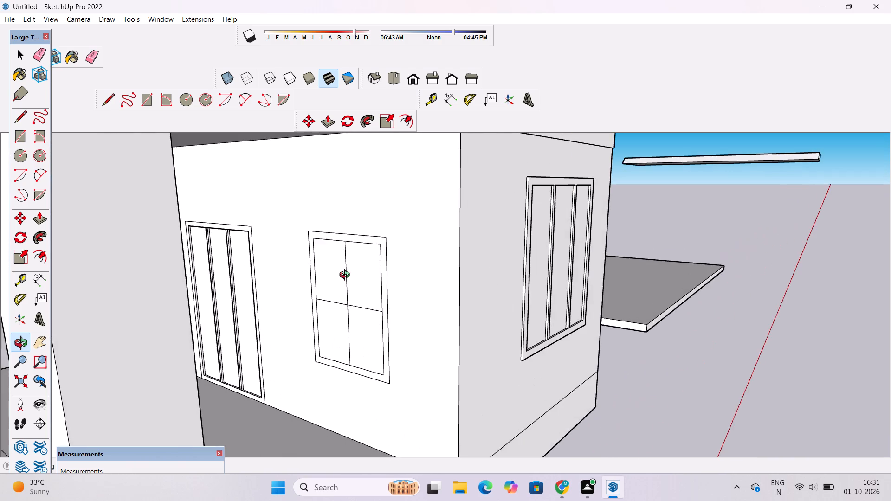
pyautogui.moveTo(353, 271); pyautogui.dragTo(347, 267)
pyautogui.moveTo(343, 263); pyautogui.dragTo(353, 258)
pyautogui.keyDown('shift'); pyautogui.moveTo(353, 258); pyautogui.dragTo(342, 259); pyautogui.keyUp('shift')
# Recess the two upper panes of the porch window 2" into the wall with Push/Pull.
pyautogui.press('space')
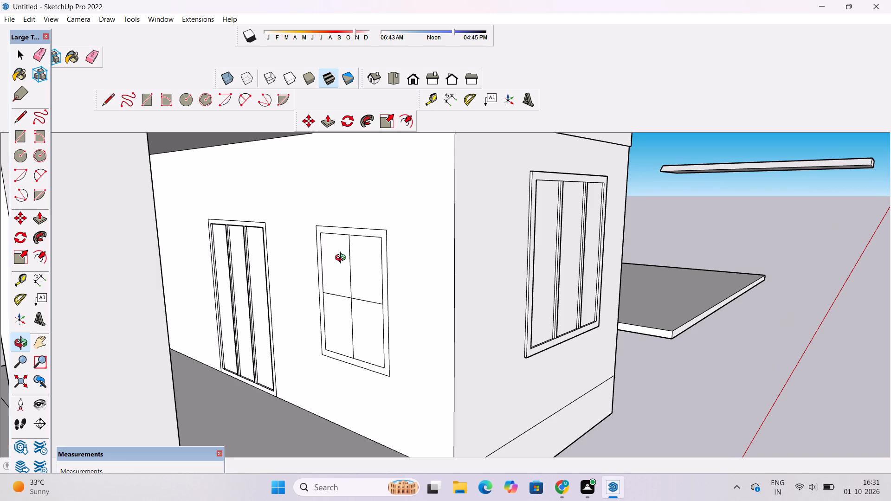
pyautogui.press('p')
pyautogui.click(358, 261)
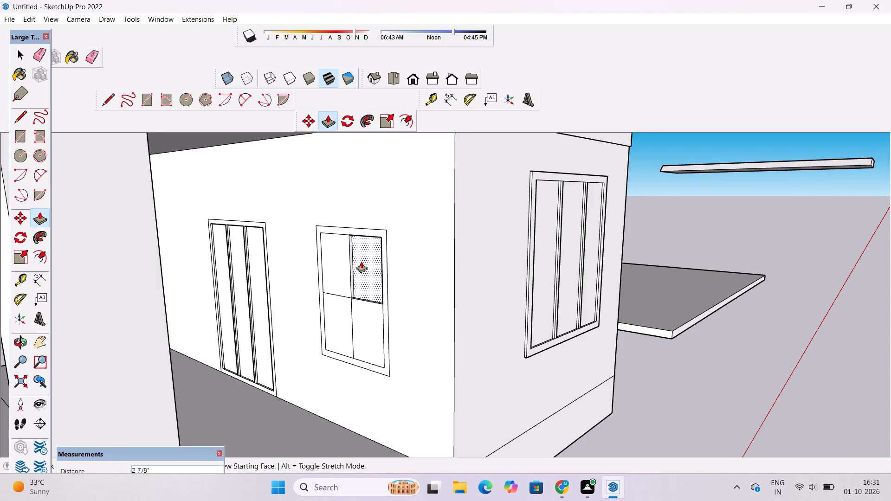
pyautogui.write('2"')
pyautogui.press('Return')
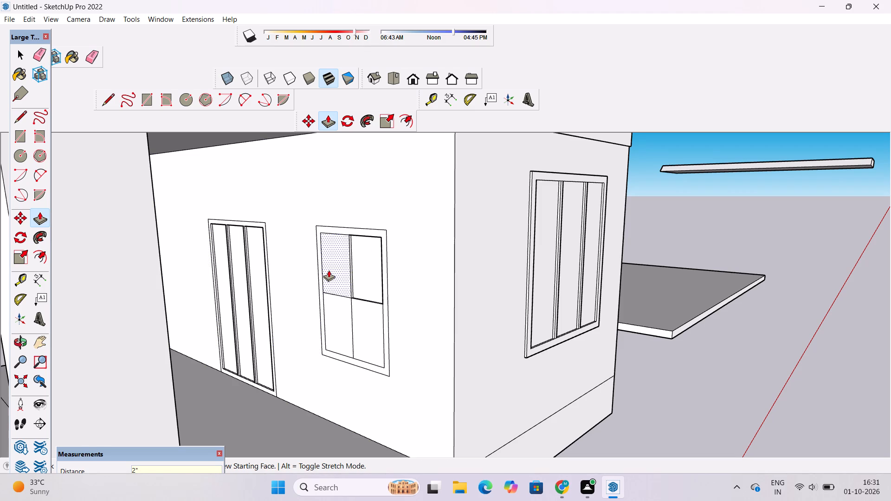
pyautogui.click(329, 270)
pyautogui.click(375, 248)
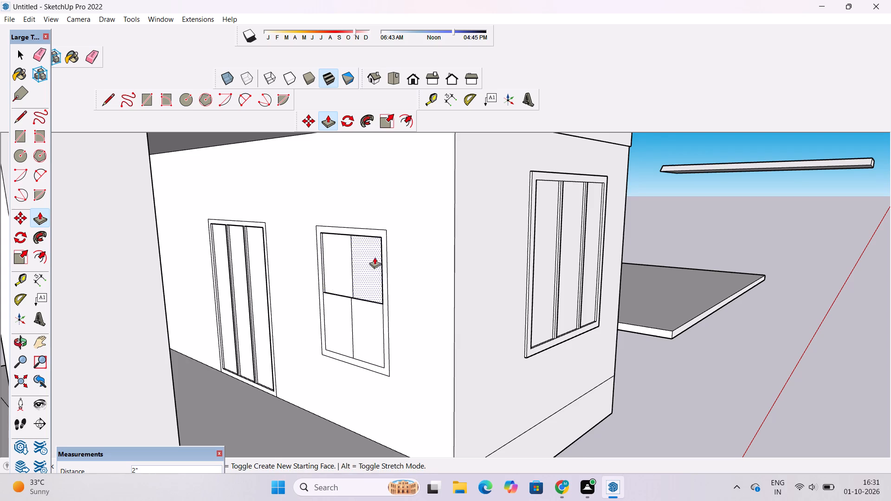
# Recess the two lower panes of the porch window to the same 2" depth as the upper ones.
pyautogui.scroll(-4, 374, 270)
pyautogui.scroll(8, 370, 291)
pyautogui.click(360, 306)
pyautogui.click(367, 266)
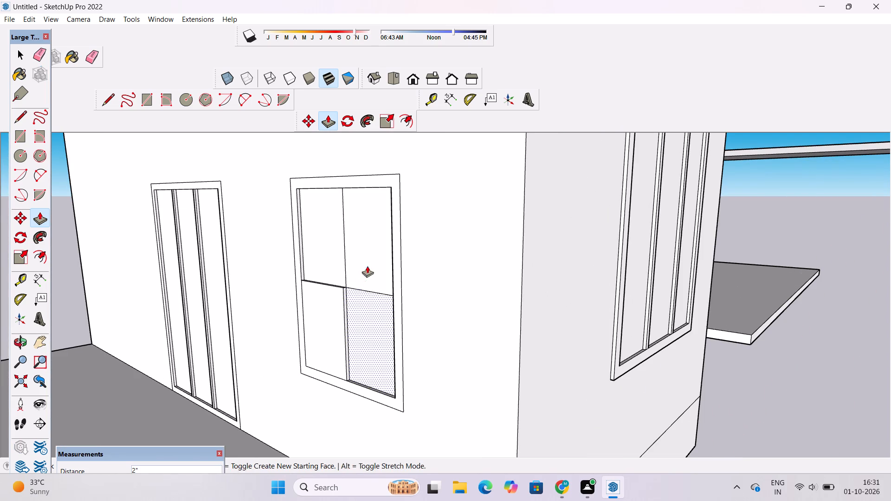
pyautogui.moveTo(331, 303); pyautogui.dragTo(332, 299)
pyautogui.click(336, 259)
pyautogui.press('o')
pyautogui.scroll(-2, 340, 250)
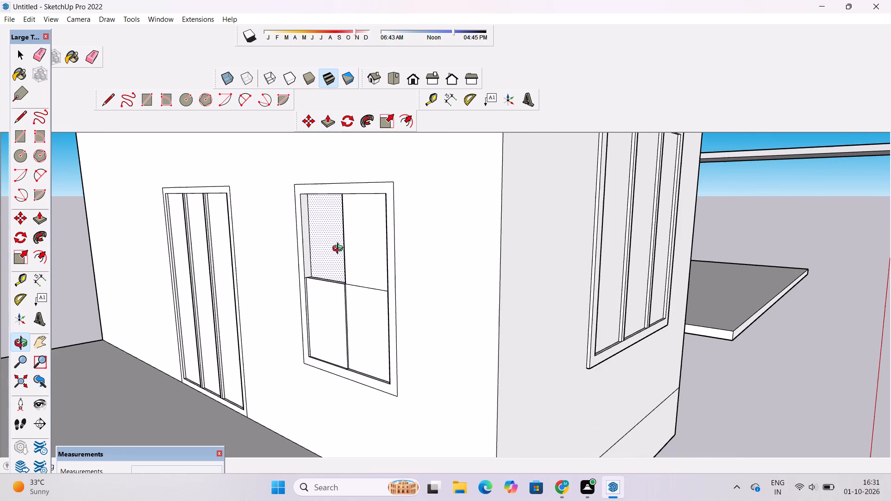
pyautogui.press('space')
pyautogui.write('p')
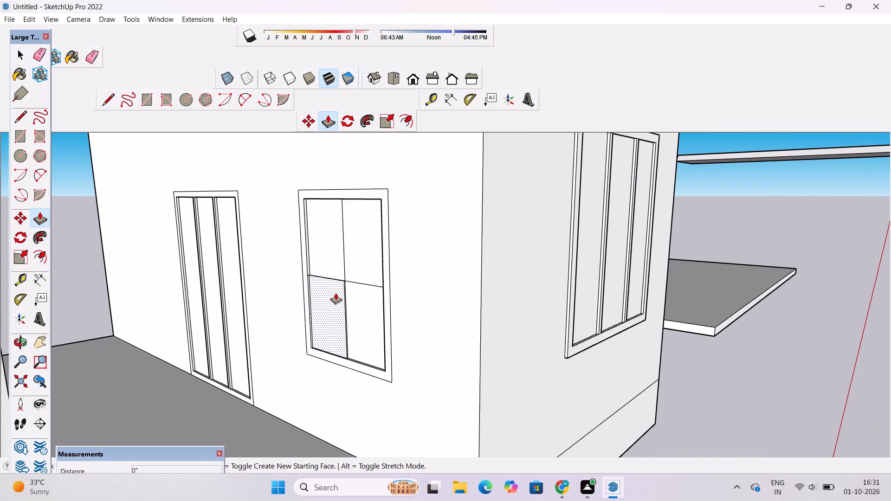
pyautogui.click(335, 294)
pyautogui.click(334, 269)
# Erase the short edge crossing the porch window frame's inner side at the end of the horizontal divider nearest the door.
pyautogui.press('o')
pyautogui.scroll(-2, 334, 269)
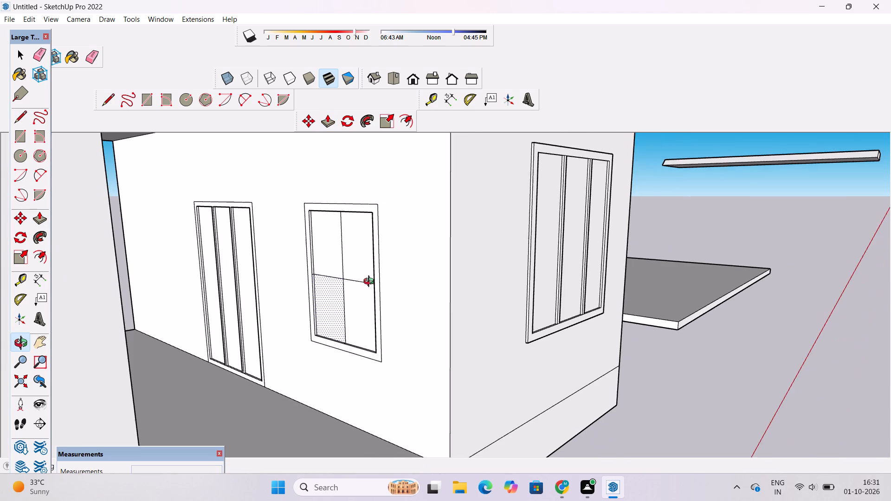
pyautogui.moveTo(371, 283); pyautogui.dragTo(352, 291)
pyautogui.scroll(3, 347, 290)
pyautogui.keyDown('shift'); pyautogui.moveTo(343, 287); pyautogui.dragTo(375, 273); pyautogui.keyUp('shift')
pyautogui.scroll(3, 356, 266)
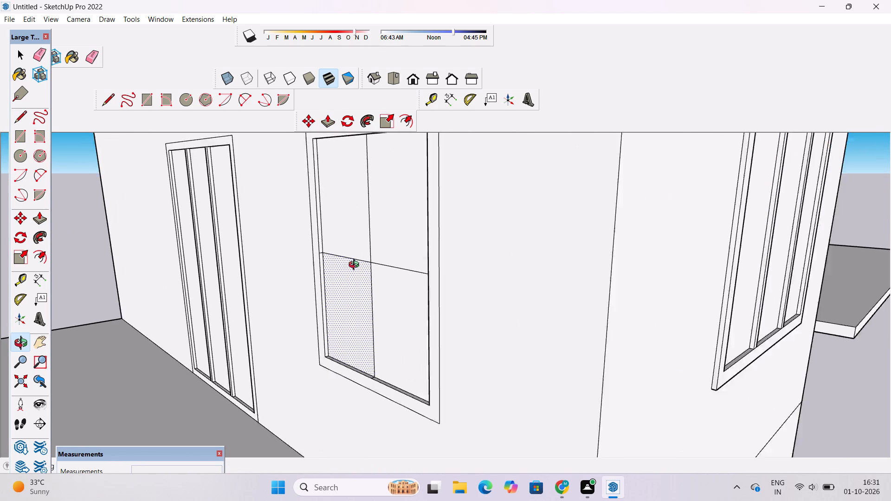
pyautogui.scroll(2, 356, 266)
pyautogui.keyDown('shift'); pyautogui.moveTo(356, 268); pyautogui.dragTo(366, 313); pyautogui.keyUp('shift')
pyautogui.scroll(9, 328, 296)
pyautogui.moveTo(321, 284); pyautogui.dragTo(323, 309)
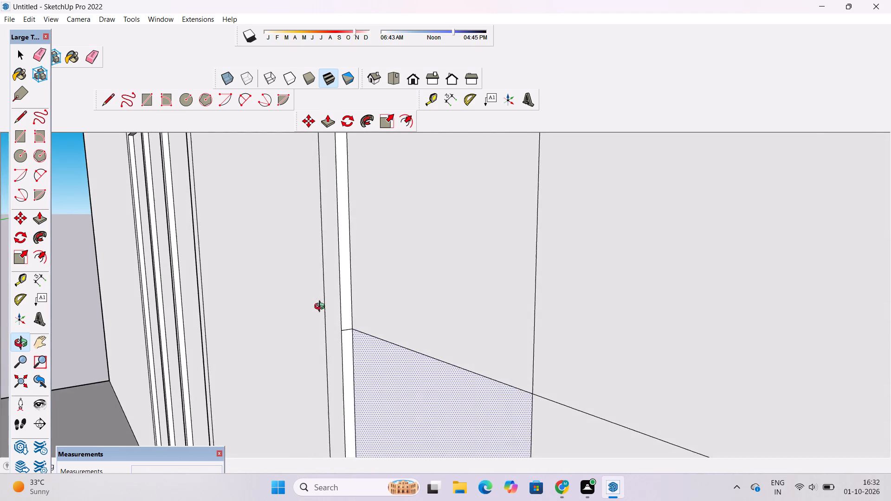
pyautogui.moveTo(346, 333); pyautogui.dragTo(314, 305)
pyautogui.press('e')
pyautogui.scroll(8, 319, 308)
pyautogui.moveTo(314, 295); pyautogui.dragTo(314, 315)
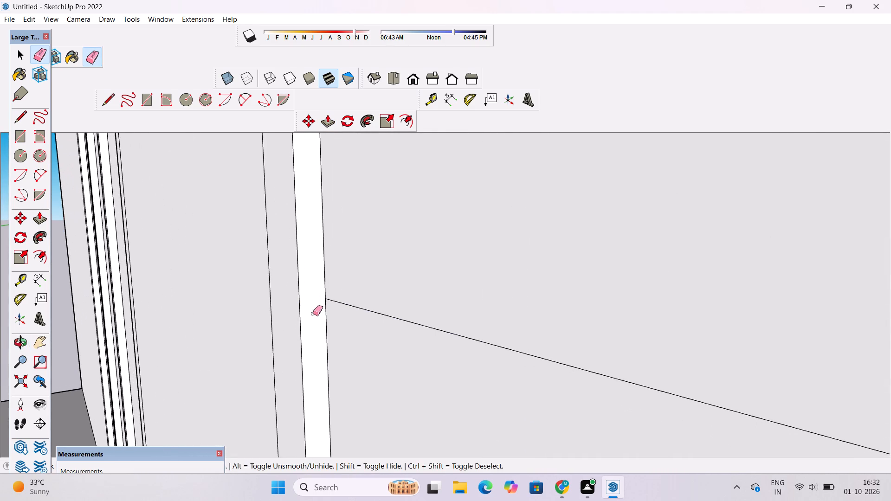
pyautogui.scroll(-20, 307, 301)
# Erase the short edge crossing the underside of the porch window frame's top at the end of the vertical divider.
pyautogui.press('o')
pyautogui.scroll(-6, 305, 299)
pyautogui.moveTo(302, 316); pyautogui.dragTo(368, 319)
pyautogui.moveTo(355, 319); pyautogui.dragTo(432, 277)
pyautogui.moveTo(304, 289); pyautogui.dragTo(379, 281)
pyautogui.scroll(3, 407, 245)
pyautogui.keyDown('shift'); pyautogui.moveTo(406, 242); pyautogui.dragTo(360, 317); pyautogui.keyUp('shift')
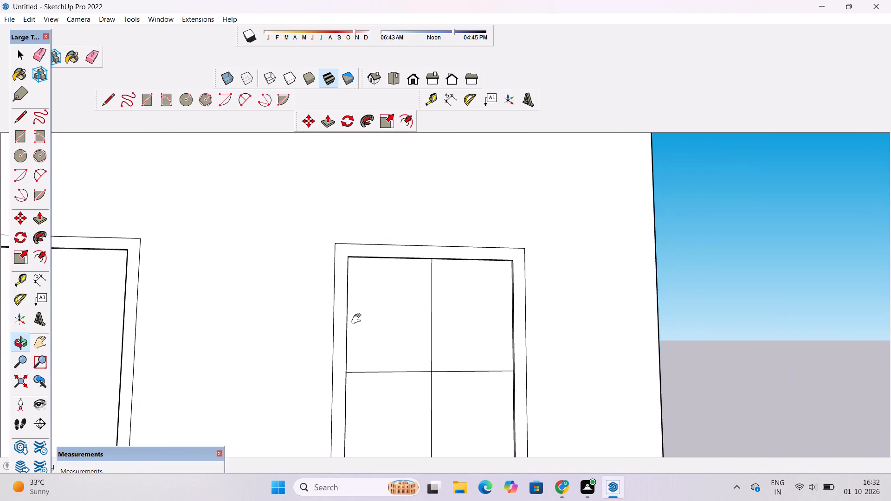
pyautogui.moveTo(358, 320); pyautogui.dragTo(388, 237)
pyautogui.scroll(3, 491, 188)
pyautogui.keyDown('shift'); pyautogui.moveTo(483, 196); pyautogui.dragTo(442, 261); pyautogui.keyUp('shift')
pyautogui.scroll(5, 431, 264)
pyautogui.moveTo(415, 270); pyautogui.dragTo(389, 236)
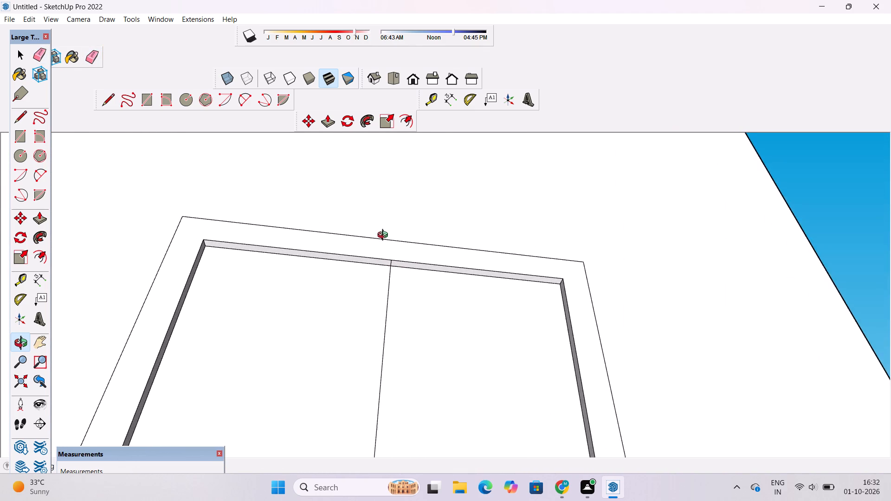
pyautogui.scroll(3, 382, 248)
pyautogui.press('e')
pyautogui.scroll(6, 382, 260)
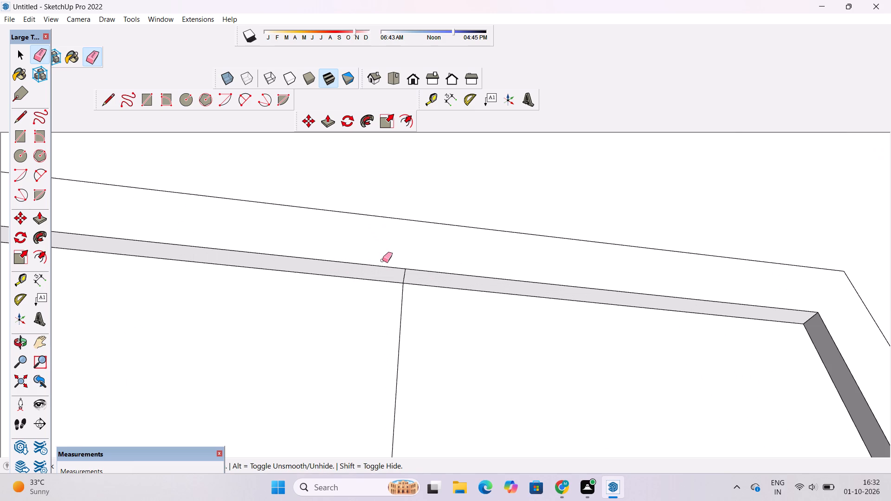
pyautogui.scroll(-4, 382, 260)
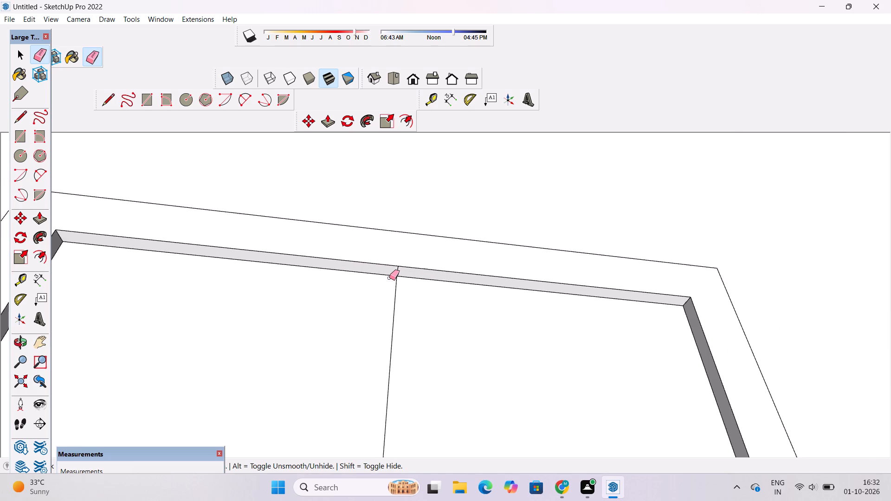
pyautogui.scroll(8, 389, 278)
pyautogui.click(403, 265)
pyautogui.scroll(-4, 339, 271)
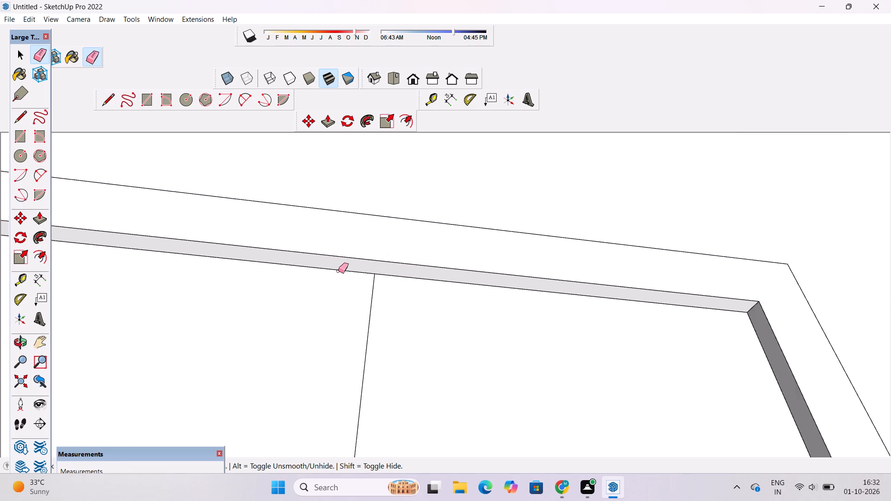
pyautogui.scroll(-5, 338, 271)
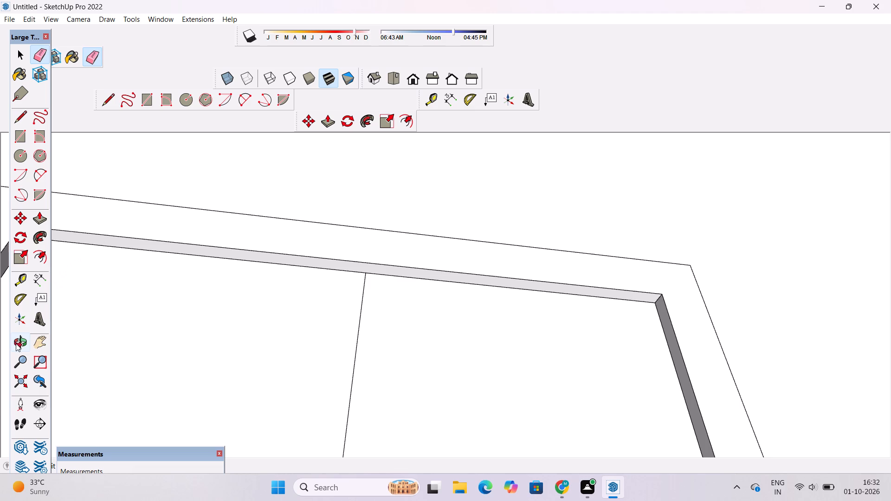
# Examine the recessed porch window from below, then within the whole house, and again up close beside the door.
pyautogui.click(16, 343)
pyautogui.scroll(-11, 327, 184)
pyautogui.moveTo(412, 226); pyautogui.dragTo(496, 312)
pyautogui.scroll(-10, 384, 255)
pyautogui.scroll(5, 386, 340)
pyautogui.scroll(-1, 389, 325)
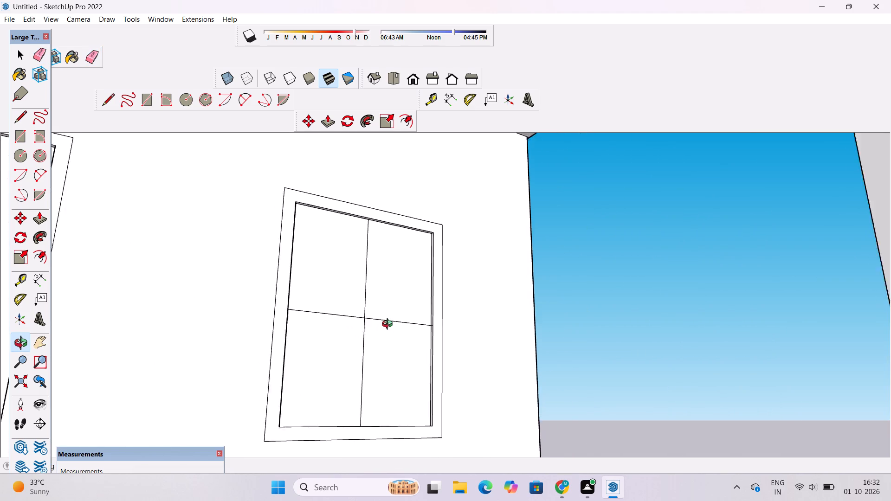
pyautogui.scroll(-1, 389, 325)
pyautogui.scroll(1, 389, 325)
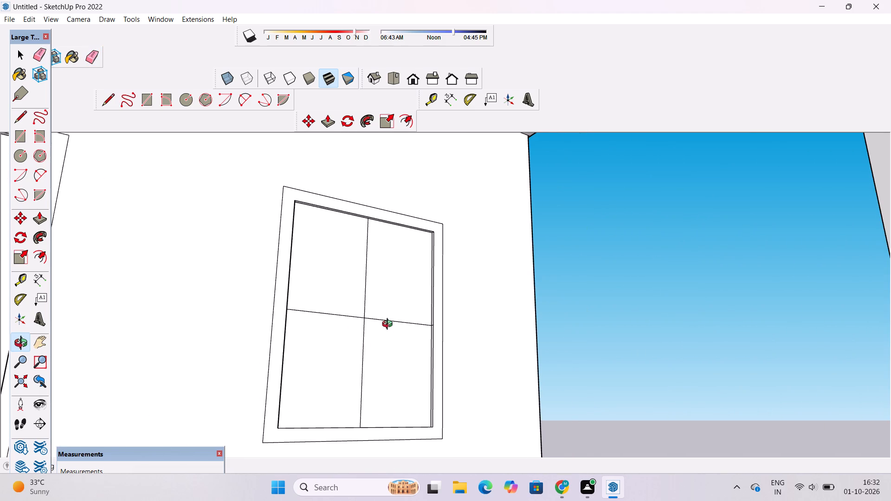
pyautogui.scroll(-3, 389, 325)
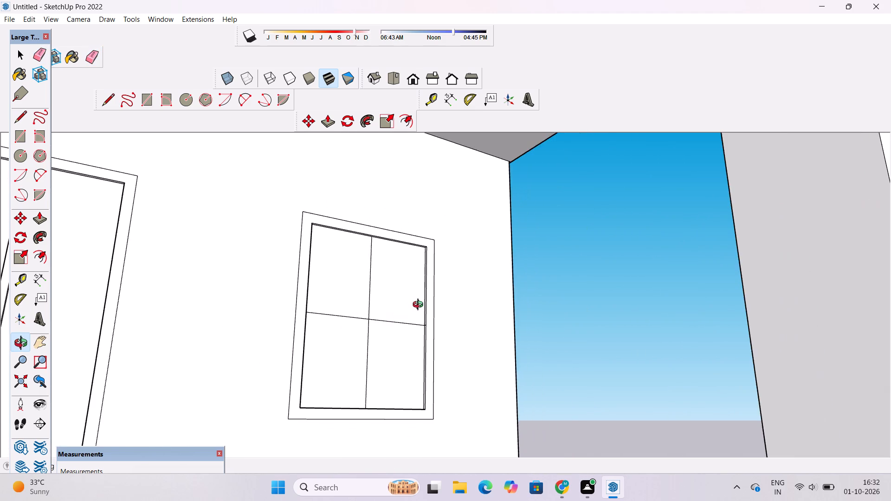
pyautogui.moveTo(417, 311); pyautogui.dragTo(391, 323)
pyautogui.keyDown('shift'); pyautogui.scroll(-5, 386, 309); pyautogui.keyUp('shift')
pyautogui.moveTo(459, 293); pyautogui.dragTo(326, 349)
pyautogui.moveTo(321, 349); pyautogui.dragTo(365, 263)
pyautogui.moveTo(542, 263); pyautogui.dragTo(348, 318)
pyautogui.scroll(-6, 343, 313)
pyautogui.keyDown('shift'); pyautogui.moveTo(354, 304); pyautogui.dragTo(422, 360); pyautogui.keyUp('shift')
pyautogui.scroll(-7, 418, 343)
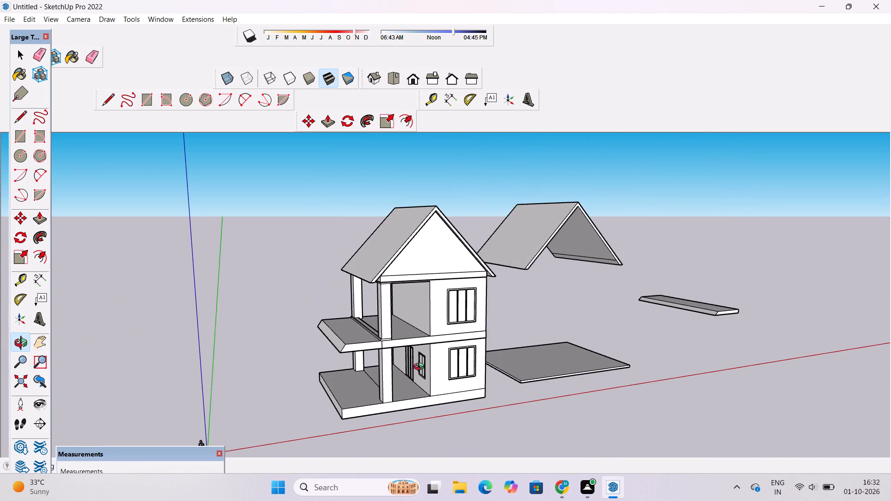
pyautogui.scroll(5, 421, 368)
pyautogui.keyDown('shift'); pyautogui.moveTo(418, 382); pyautogui.dragTo(400, 347); pyautogui.keyUp('shift')
pyautogui.scroll(5, 395, 337)
pyautogui.moveTo(395, 337); pyautogui.dragTo(456, 328)
pyautogui.scroll(10, 447, 320)
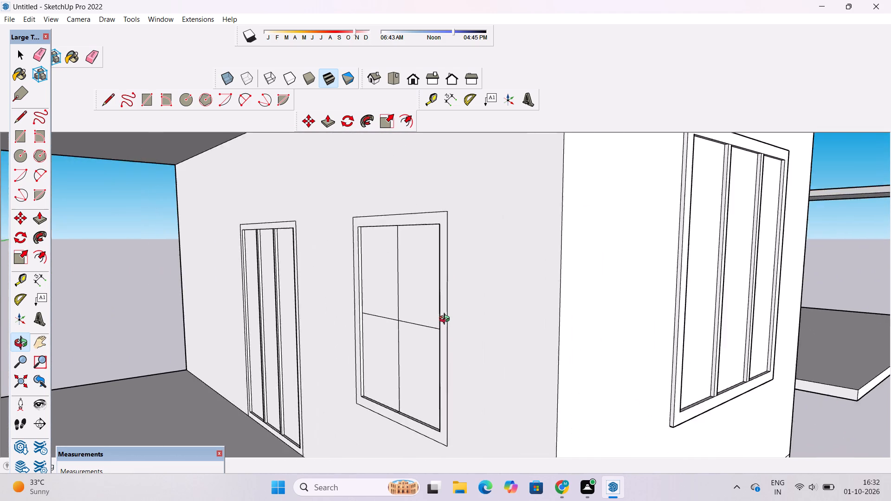
# Erase the short edge crossing the porch window frame's sill at the lower end of the vertical divider.
pyautogui.scroll(6, 446, 320)
pyautogui.moveTo(394, 334); pyautogui.dragTo(602, 311)
pyautogui.scroll(-5, 613, 299)
pyautogui.keyDown('shift'); pyautogui.moveTo(612, 281); pyautogui.dragTo(402, 312); pyautogui.keyUp('shift')
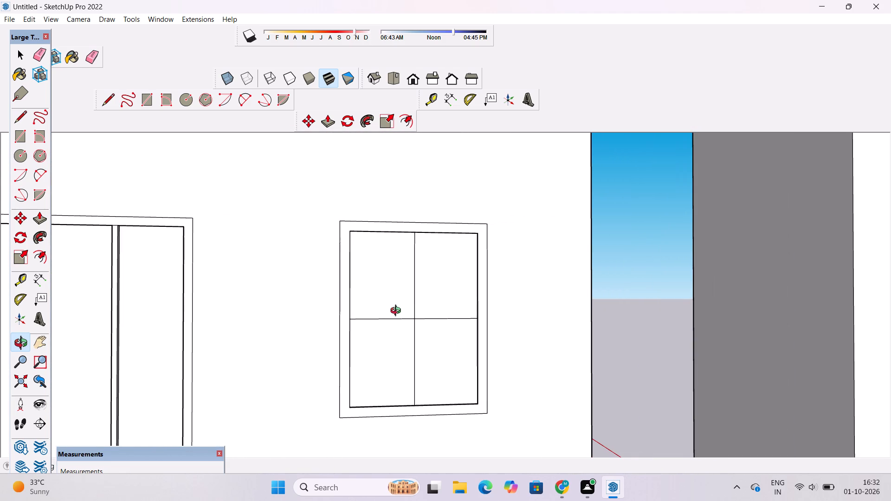
pyautogui.scroll(-11, 306, 275)
pyautogui.moveTo(564, 276); pyautogui.dragTo(468, 302)
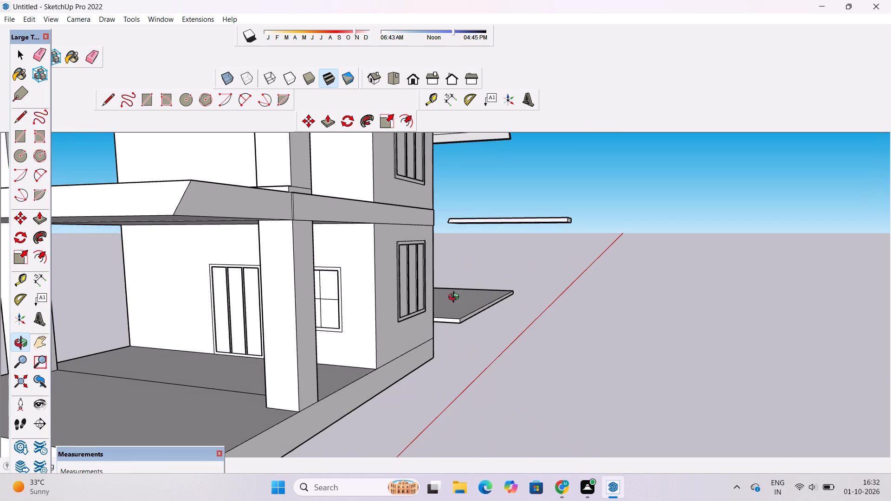
pyautogui.moveTo(457, 300); pyautogui.dragTo(460, 311)
pyautogui.scroll(15, 356, 340)
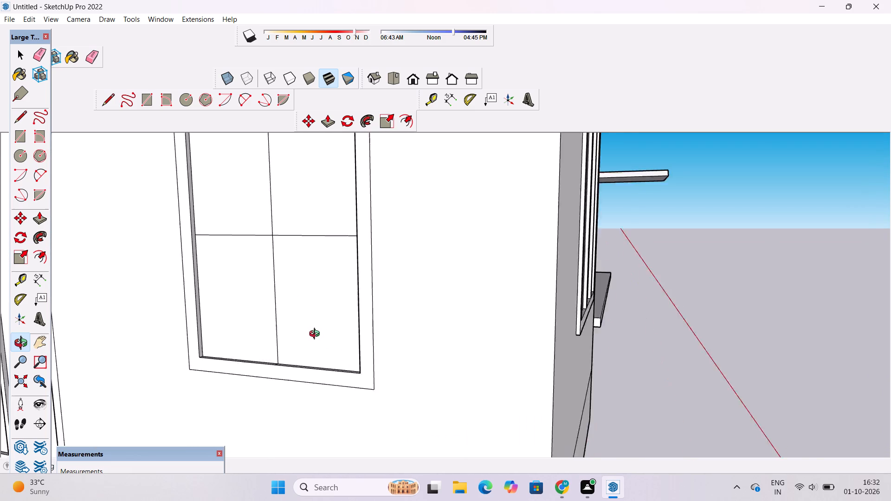
pyautogui.scroll(2, 316, 335)
pyautogui.moveTo(306, 353); pyautogui.dragTo(327, 388)
pyautogui.scroll(3, 303, 404)
pyautogui.keyDown('shift'); pyautogui.moveTo(303, 404); pyautogui.dragTo(297, 358); pyautogui.keyUp('shift')
pyautogui.scroll(3, 265, 369)
pyautogui.moveTo(265, 382); pyautogui.dragTo(265, 424)
pyautogui.scroll(14, 266, 380)
pyautogui.press('e')
pyautogui.click(285, 337)
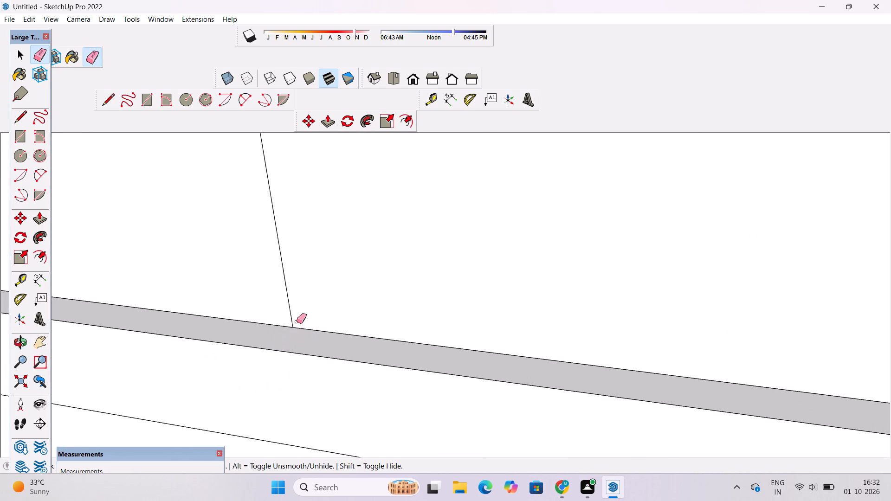
# Erase the short edge crossing the porch window frame's inner side at the end of the horizontal divider farthest from the door.
pyautogui.press('l')
pyautogui.scroll(-6, 298, 335)
pyautogui.press('o')
pyautogui.scroll(-5, 298, 343)
pyautogui.moveTo(271, 374); pyautogui.dragTo(431, 293)
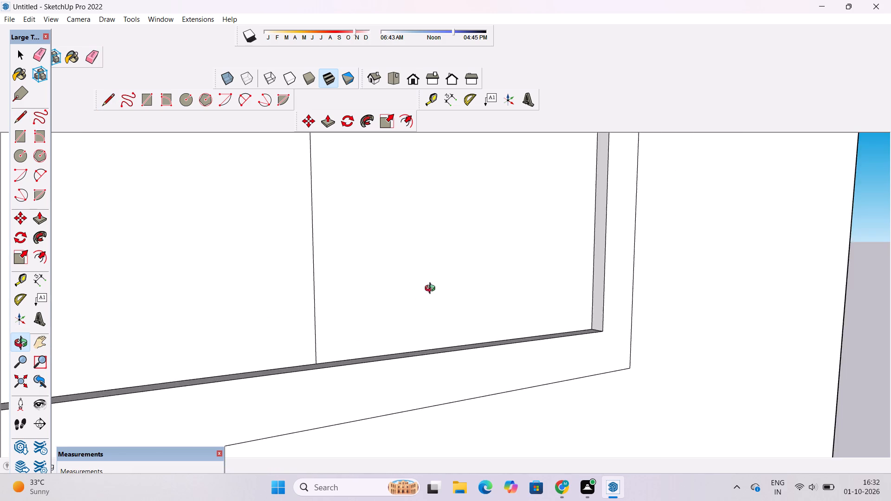
pyautogui.scroll(-5, 432, 289)
pyautogui.keyDown('shift'); pyautogui.moveTo(427, 289); pyautogui.dragTo(426, 449); pyautogui.keyUp('shift')
pyautogui.scroll(-6, 424, 391)
pyautogui.moveTo(414, 370); pyautogui.dragTo(427, 452)
pyautogui.keyDown('shift'); pyautogui.scroll(4, 460, 368); pyautogui.keyUp('shift')
pyautogui.moveTo(464, 369); pyautogui.dragTo(535, 349)
pyautogui.scroll(14, 530, 331)
pyautogui.press('e')
pyautogui.moveTo(498, 315); pyautogui.dragTo(500, 330)
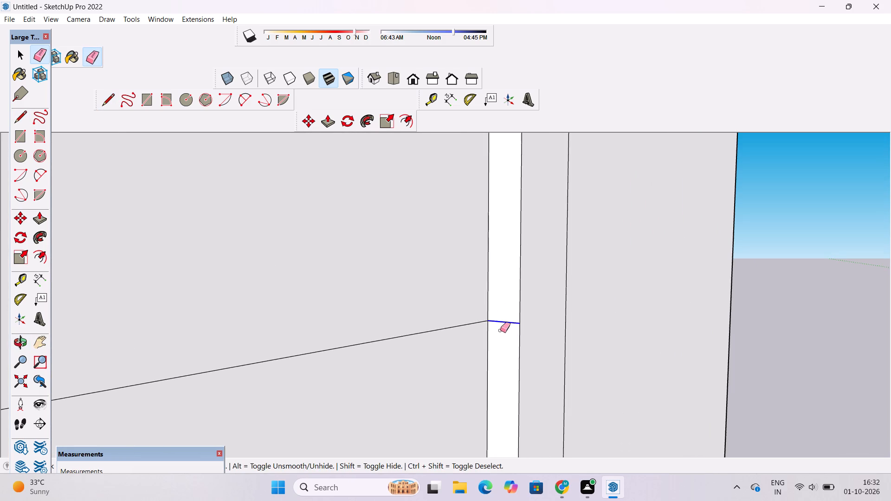
pyautogui.moveTo(500, 330); pyautogui.dragTo(501, 334)
# Examine the ground-floor porch wall with its door and four-pane window from the front.
pyautogui.press('o')
pyautogui.scroll(-5, 501, 334)
pyautogui.moveTo(739, 338); pyautogui.dragTo(321, 347)
pyautogui.scroll(-19, 355, 324)
pyautogui.moveTo(402, 347); pyautogui.dragTo(546, 335)
pyautogui.scroll(-5, 549, 329)
pyautogui.keyDown('shift'); pyautogui.moveTo(542, 326); pyautogui.dragTo(551, 364); pyautogui.keyUp('shift')
pyautogui.scroll(-6, 377, 370)
pyautogui.moveTo(356, 389); pyautogui.dragTo(418, 387)
pyautogui.keyDown('shift'); pyautogui.moveTo(382, 392); pyautogui.dragTo(397, 382); pyautogui.keyUp('shift')
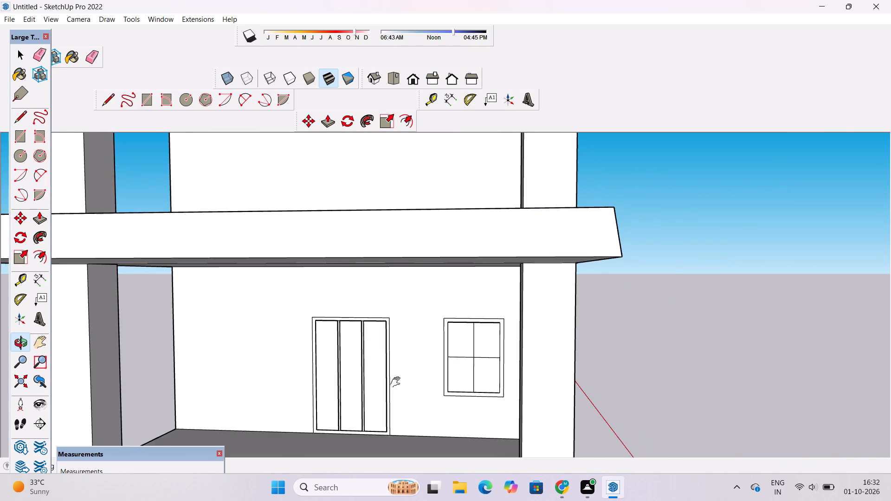
pyautogui.keyDown('shift'); pyautogui.moveTo(397, 382); pyautogui.dragTo(449, 358); pyautogui.keyUp('shift')
pyautogui.scroll(1, 450, 357)
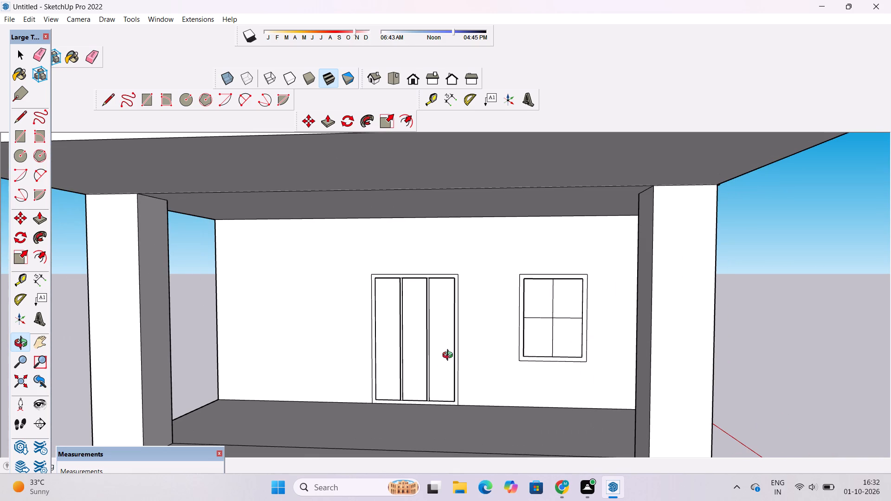
pyautogui.keyDown('shift'); pyautogui.moveTo(450, 356); pyautogui.dragTo(458, 359); pyautogui.keyUp('shift')
pyautogui.keyDown('shift'); pyautogui.moveTo(458, 359); pyautogui.dragTo(461, 361); pyautogui.keyUp('shift')
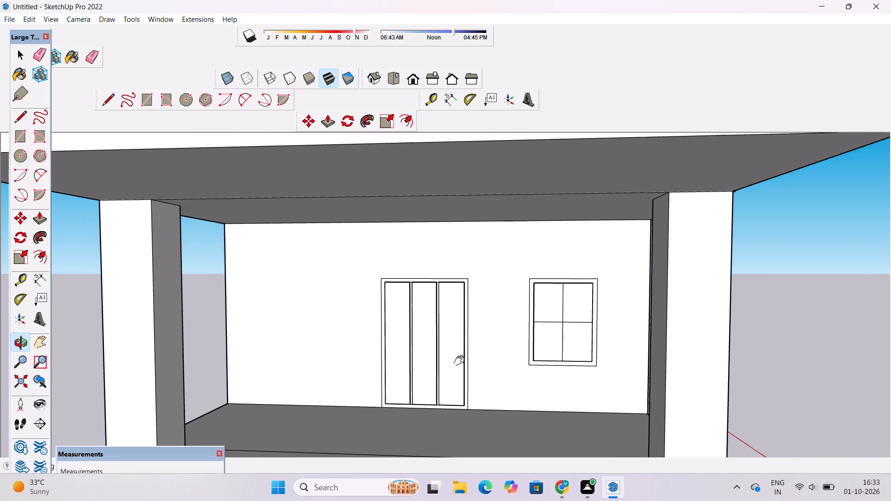
pyautogui.keyDown('shift'); pyautogui.moveTo(461, 361); pyautogui.dragTo(473, 367); pyautogui.keyUp('shift')
pyautogui.keyDown('shift'); pyautogui.moveTo(473, 367); pyautogui.dragTo(473, 356); pyautogui.keyUp('shift')
pyautogui.moveTo(473, 355); pyautogui.dragTo(484, 356)
pyautogui.keyDown('shift'); pyautogui.moveTo(484, 356); pyautogui.dragTo(487, 350); pyautogui.keyUp('shift')
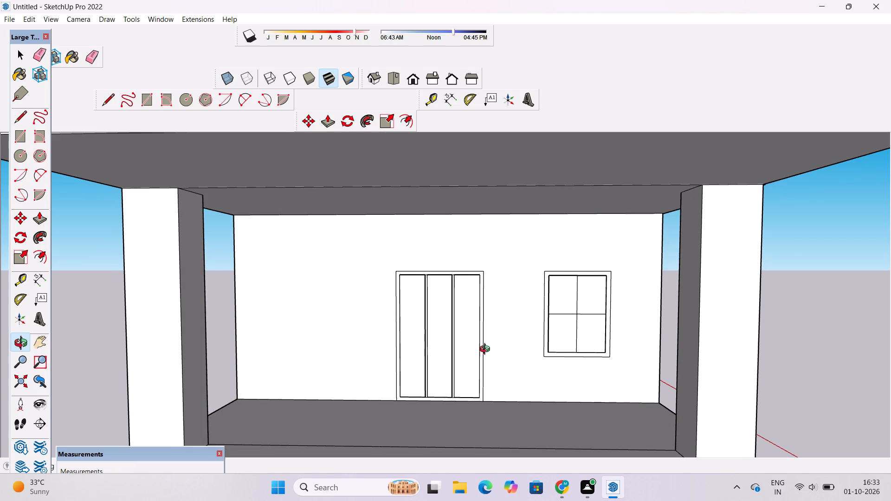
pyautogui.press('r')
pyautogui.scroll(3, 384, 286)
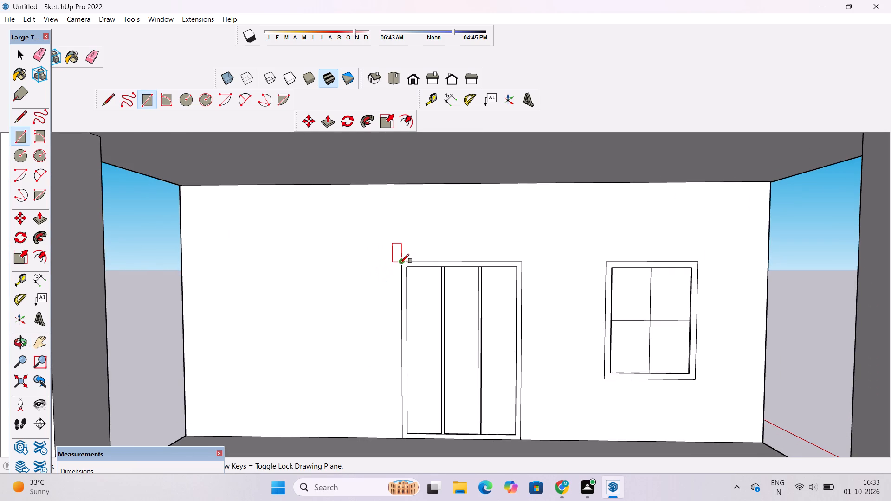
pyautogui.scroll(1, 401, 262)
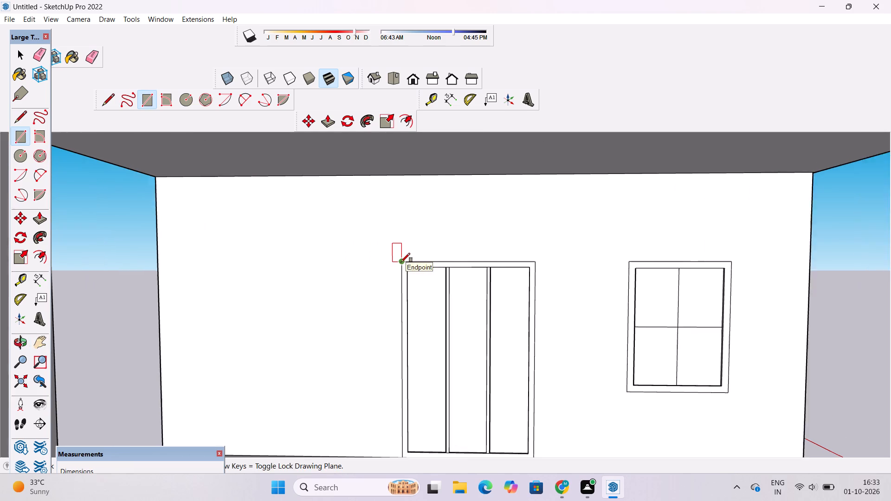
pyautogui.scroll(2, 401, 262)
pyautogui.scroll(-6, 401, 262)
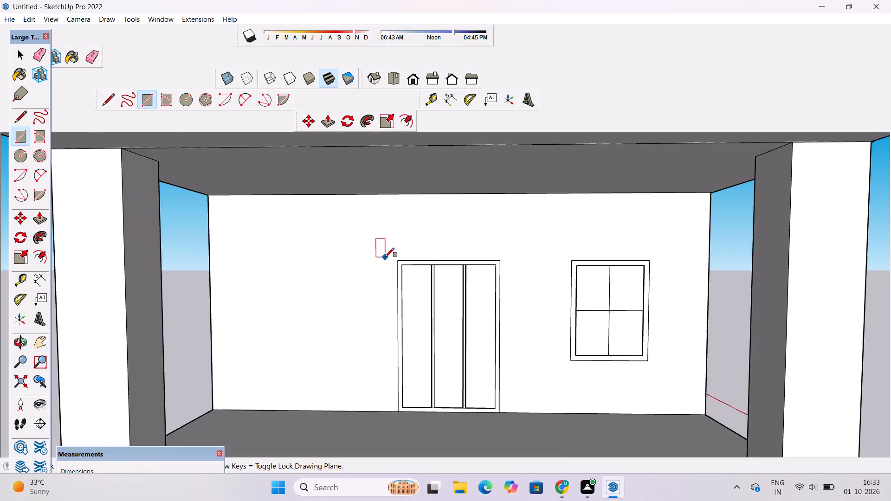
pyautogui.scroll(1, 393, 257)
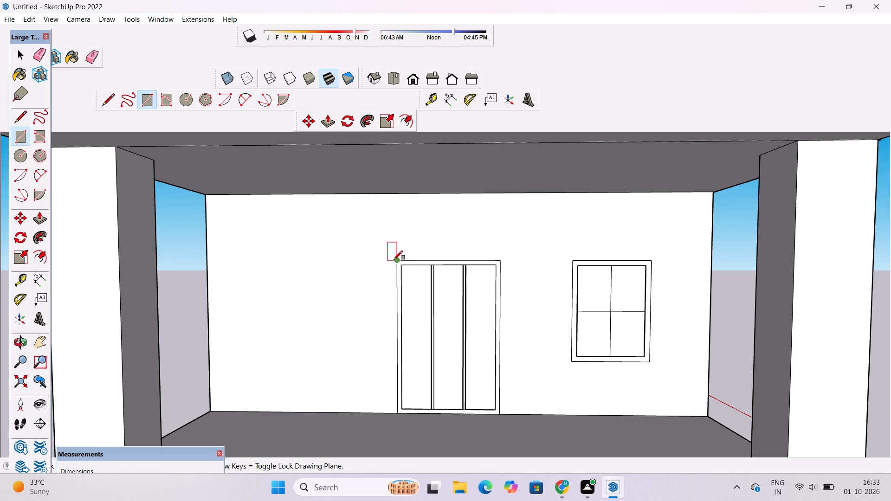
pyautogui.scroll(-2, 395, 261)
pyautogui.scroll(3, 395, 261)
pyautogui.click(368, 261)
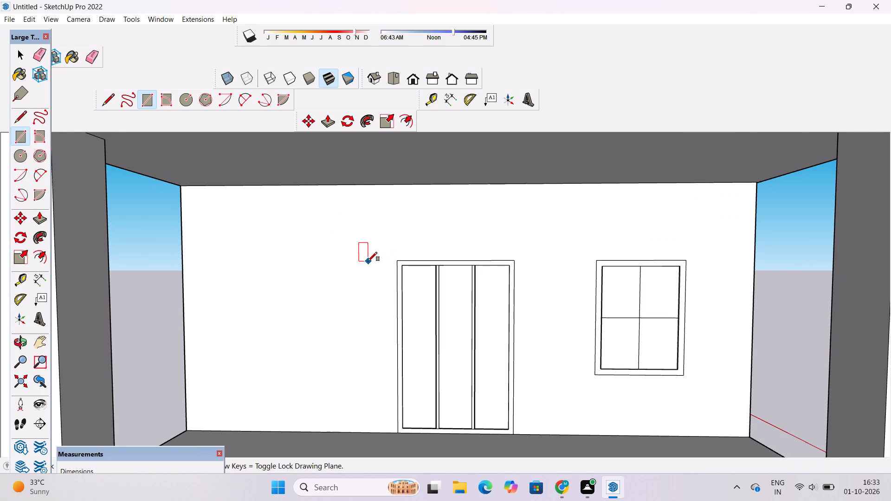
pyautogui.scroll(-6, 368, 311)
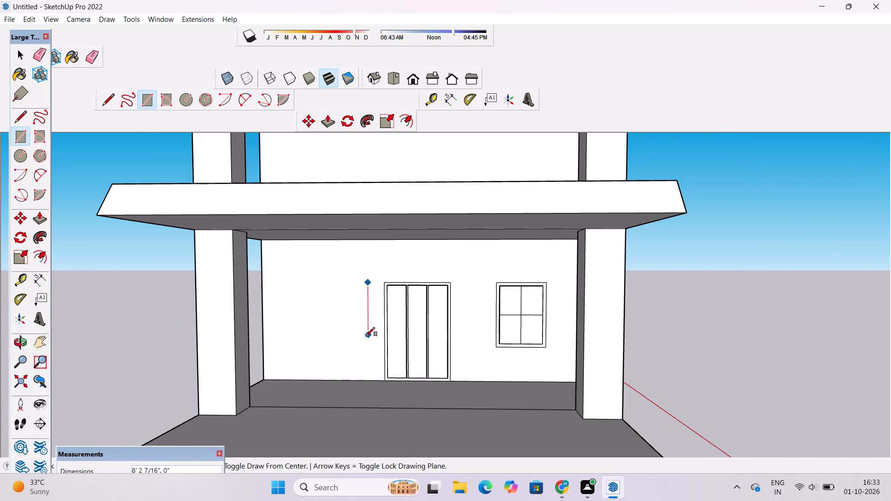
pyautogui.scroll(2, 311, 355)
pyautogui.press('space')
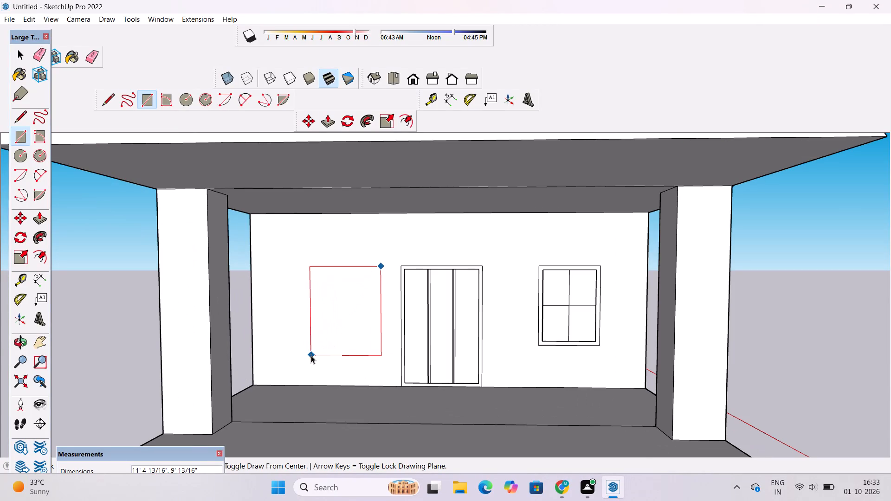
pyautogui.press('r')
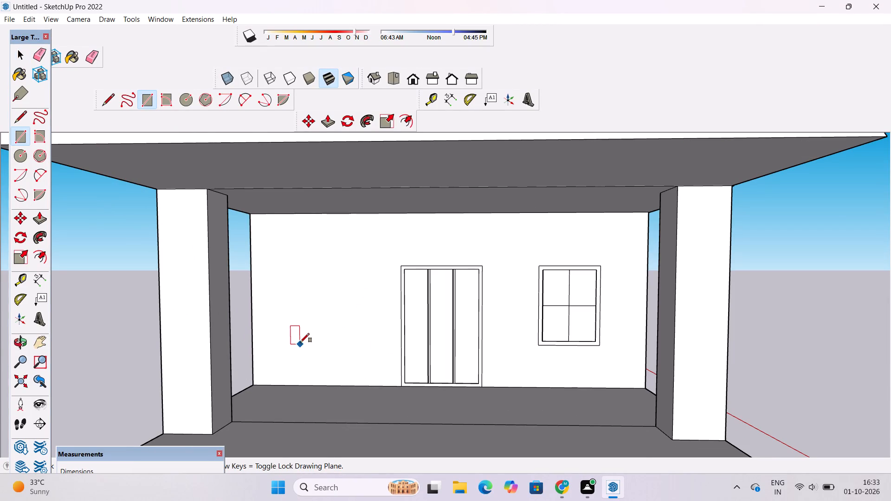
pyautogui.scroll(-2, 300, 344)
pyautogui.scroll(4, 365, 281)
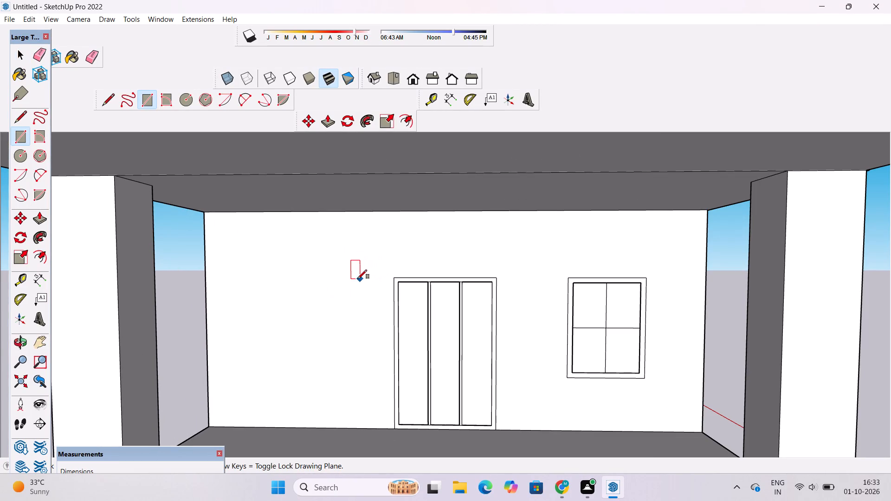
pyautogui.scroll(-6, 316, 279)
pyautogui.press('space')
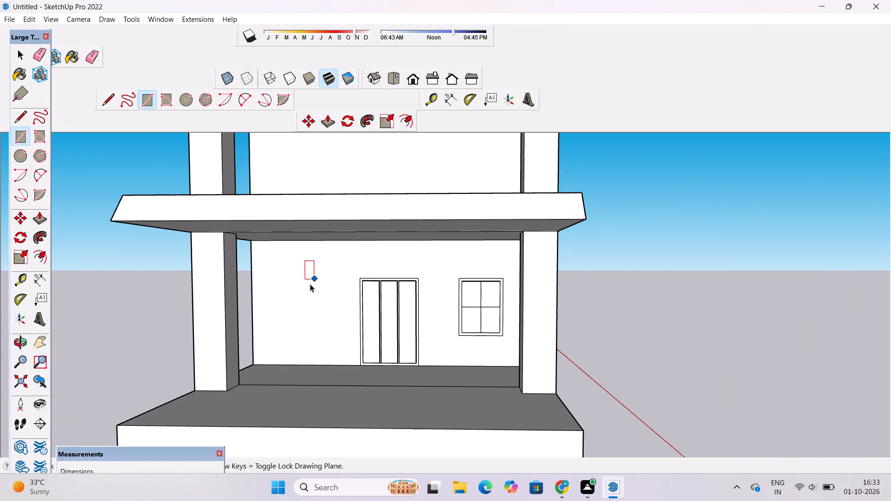
# Examine the whole house from the front corner and gable side, along with the separate roof and slab pieces beside it.
pyautogui.press('o')
pyautogui.moveTo(536, 310); pyautogui.dragTo(481, 329)
pyautogui.moveTo(541, 316); pyautogui.dragTo(452, 339)
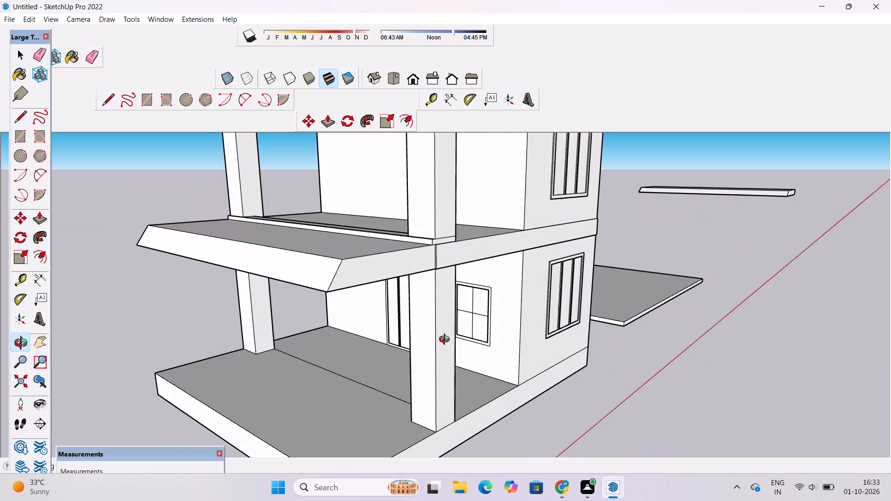
pyautogui.keyDown('shift'); pyautogui.moveTo(409, 345); pyautogui.dragTo(405, 331); pyautogui.keyUp('shift')
pyautogui.scroll(-10, 412, 309)
pyautogui.moveTo(486, 348); pyautogui.dragTo(422, 331)
pyautogui.scroll(-8, 376, 259)
pyautogui.scroll(9, 376, 278)
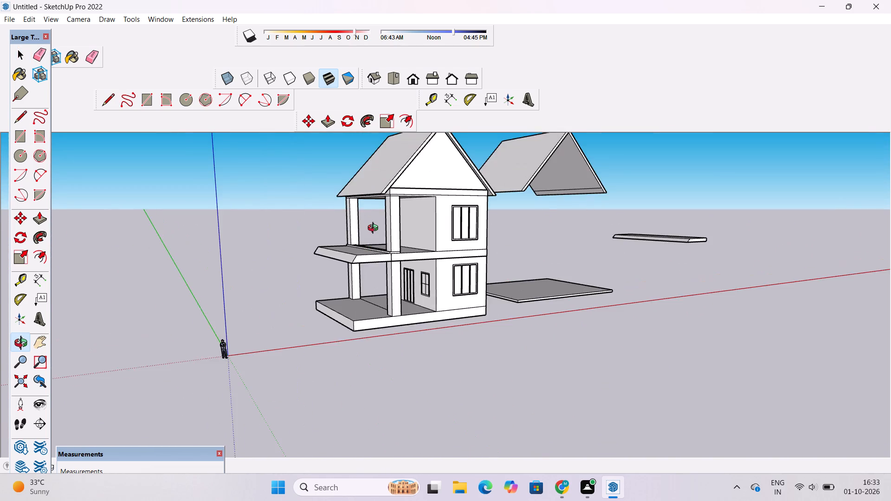
pyautogui.scroll(12, 375, 229)
pyautogui.scroll(-11, 375, 225)
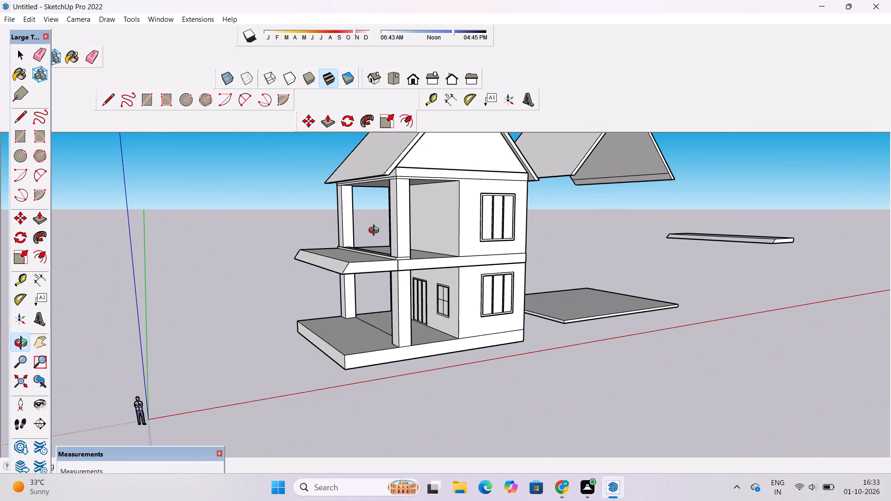
pyautogui.keyDown('shift'); pyautogui.moveTo(375, 288); pyautogui.dragTo(428, 315); pyautogui.keyUp('shift')
pyautogui.scroll(-4, 402, 299)
pyautogui.moveTo(401, 340); pyautogui.dragTo(460, 343)
pyautogui.scroll(6, 457, 337)
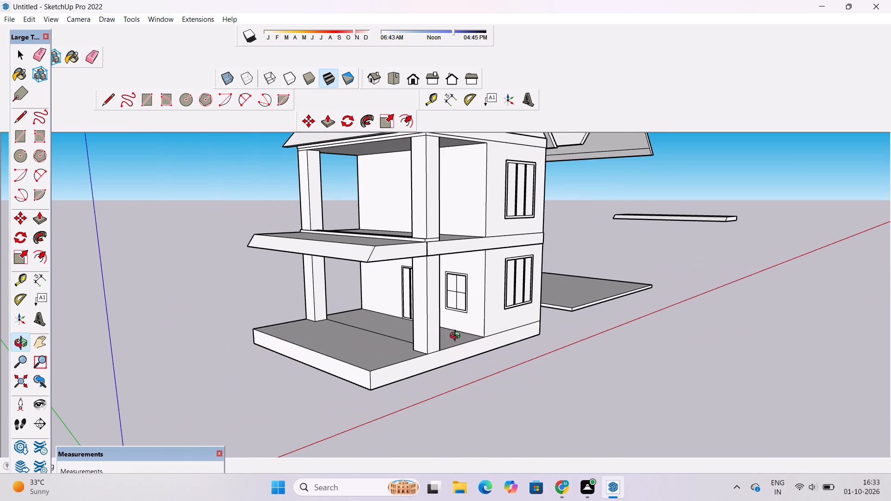
pyautogui.scroll(-1, 457, 337)
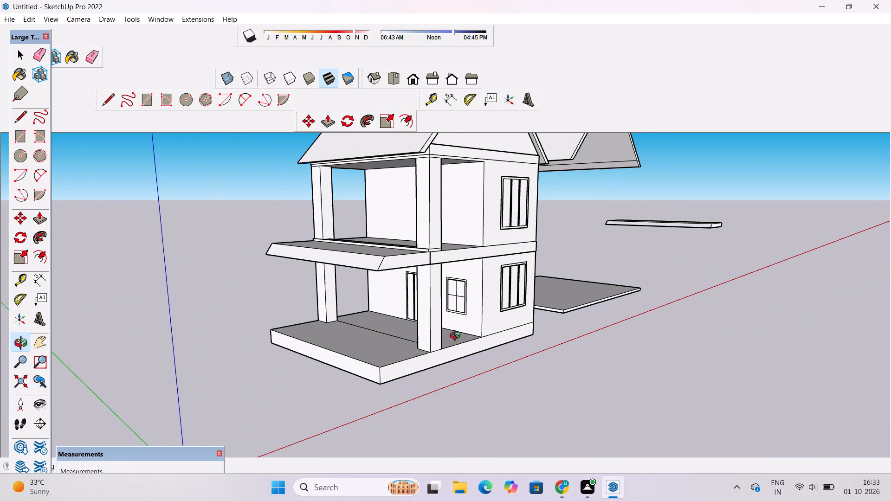
pyautogui.scroll(-1, 457, 337)
pyautogui.scroll(1, 457, 337)
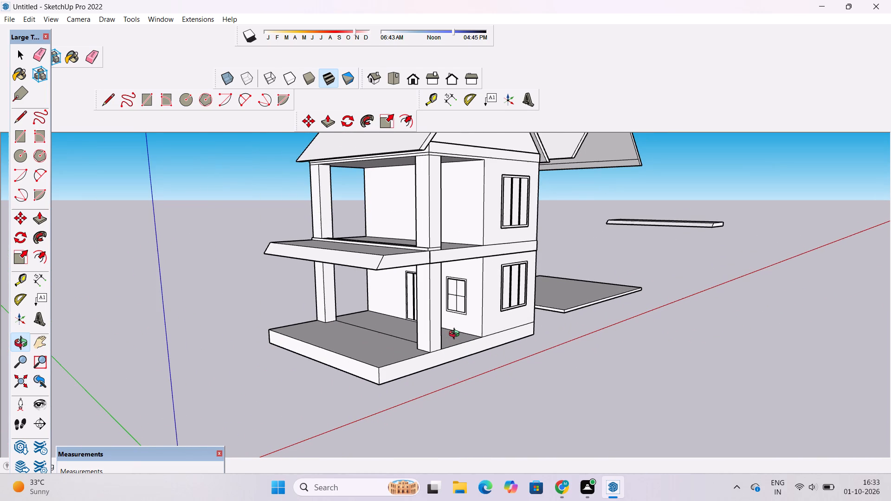
pyautogui.scroll(-5, 456, 335)
pyautogui.scroll(2, 545, 238)
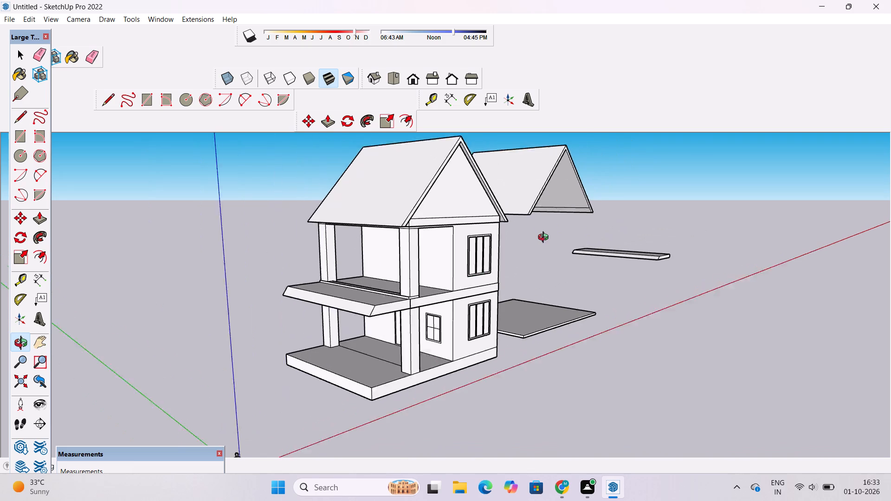
pyautogui.scroll(4, 545, 238)
pyautogui.keyDown('shift'); pyautogui.moveTo(550, 238); pyautogui.dragTo(510, 288); pyautogui.keyUp('shift')
pyautogui.moveTo(510, 289); pyautogui.dragTo(406, 295)
pyautogui.scroll(-5, 375, 295)
pyautogui.keyDown('shift'); pyautogui.moveTo(374, 314); pyautogui.dragTo(399, 291); pyautogui.keyUp('shift')
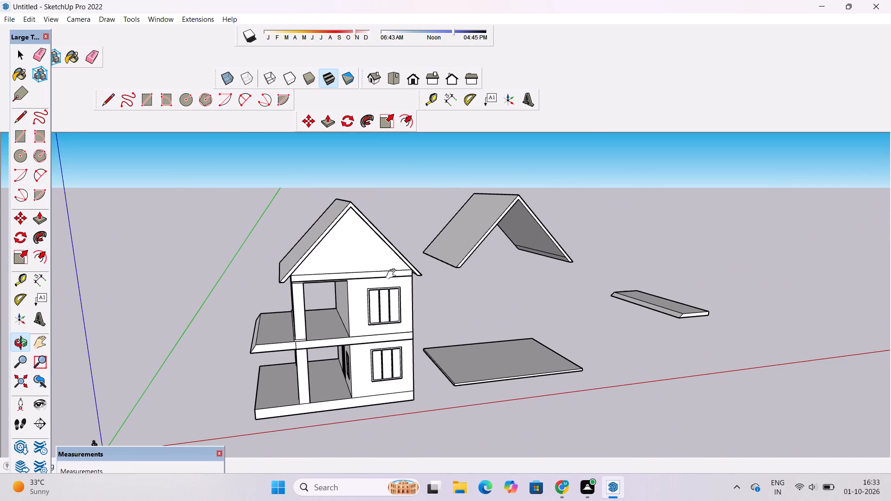
pyautogui.keyDown('shift'); pyautogui.moveTo(394, 274); pyautogui.dragTo(407, 296); pyautogui.keyUp('shift')
pyautogui.moveTo(388, 328); pyautogui.dragTo(471, 318)
pyautogui.keyDown('shift'); pyautogui.moveTo(424, 331); pyautogui.dragTo(437, 272); pyautogui.keyUp('shift')
pyautogui.moveTo(458, 278); pyautogui.dragTo(428, 287)
pyautogui.scroll(3, 399, 287)
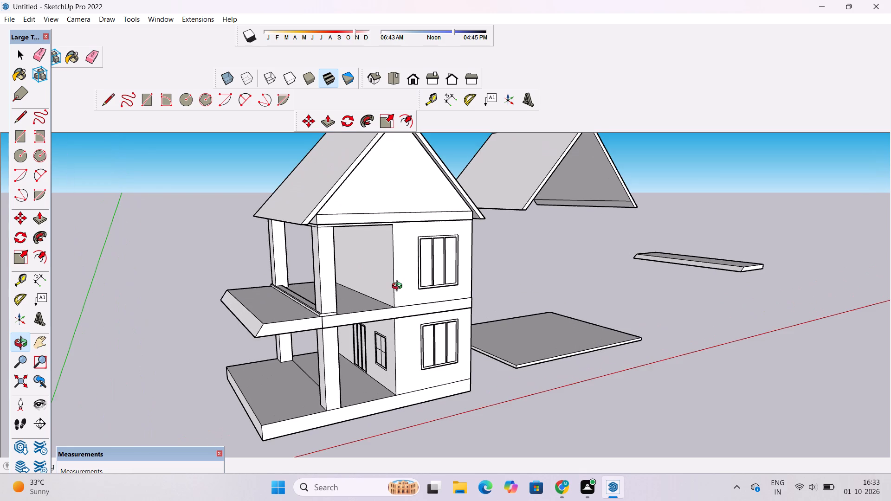
pyautogui.keyDown('shift'); pyautogui.moveTo(399, 280); pyautogui.dragTo(336, 295); pyautogui.keyUp('shift')
pyautogui.scroll(-3, 329, 288)
pyautogui.keyDown('shift'); pyautogui.moveTo(340, 276); pyautogui.dragTo(347, 290); pyautogui.keyUp('shift')
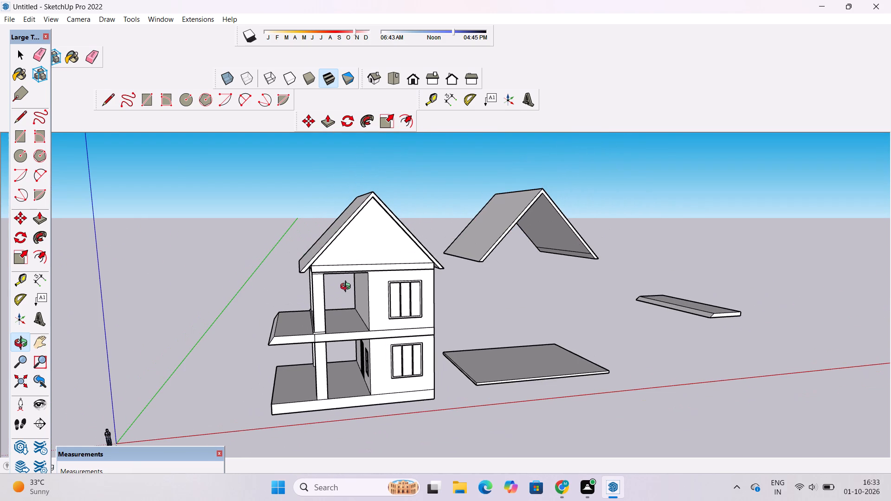
pyautogui.keyDown('shift'); pyautogui.moveTo(365, 296); pyautogui.dragTo(363, 268); pyautogui.keyUp('shift')
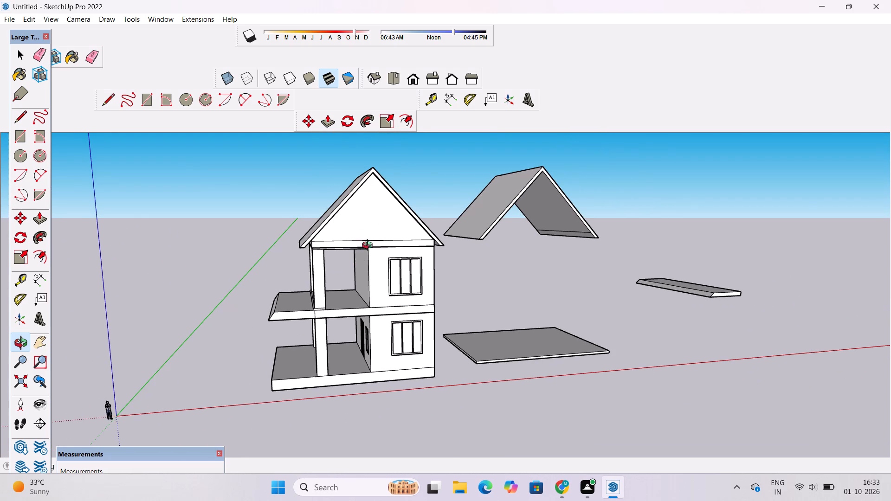
pyautogui.moveTo(361, 277); pyautogui.dragTo(377, 282)
pyautogui.scroll(1, 377, 282)
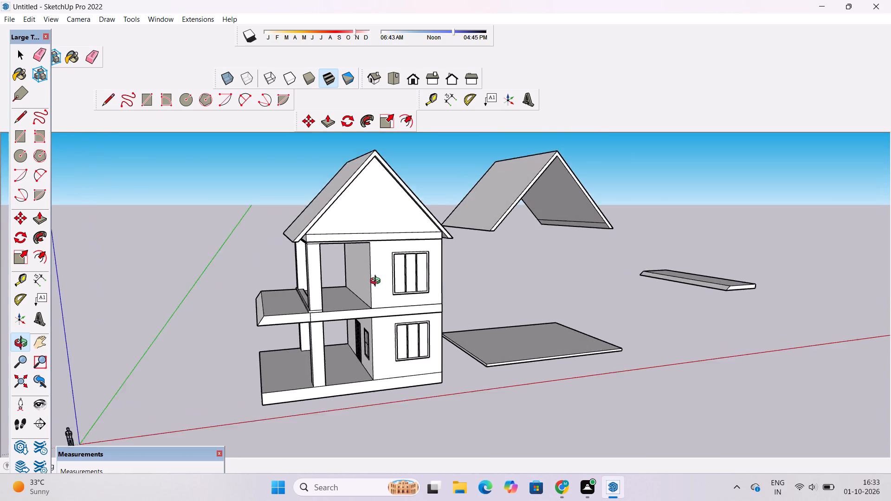
pyautogui.scroll(3, 377, 282)
pyautogui.scroll(-1, 377, 282)
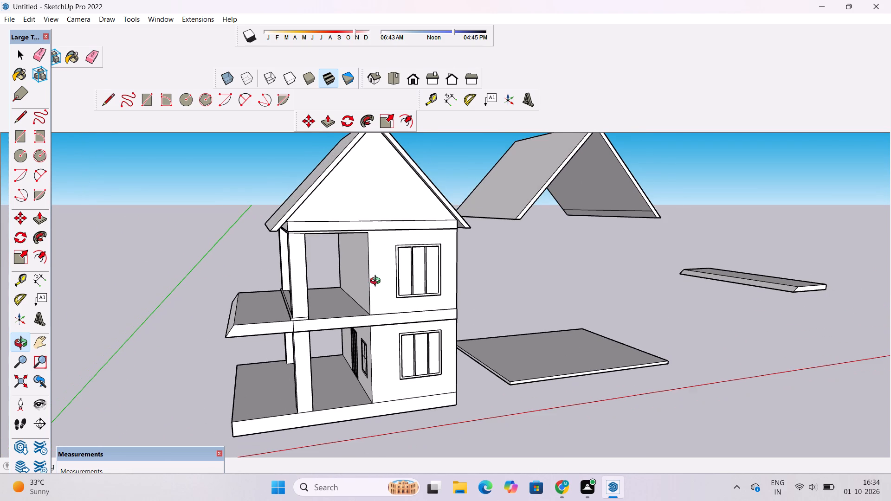
pyautogui.scroll(1, 377, 282)
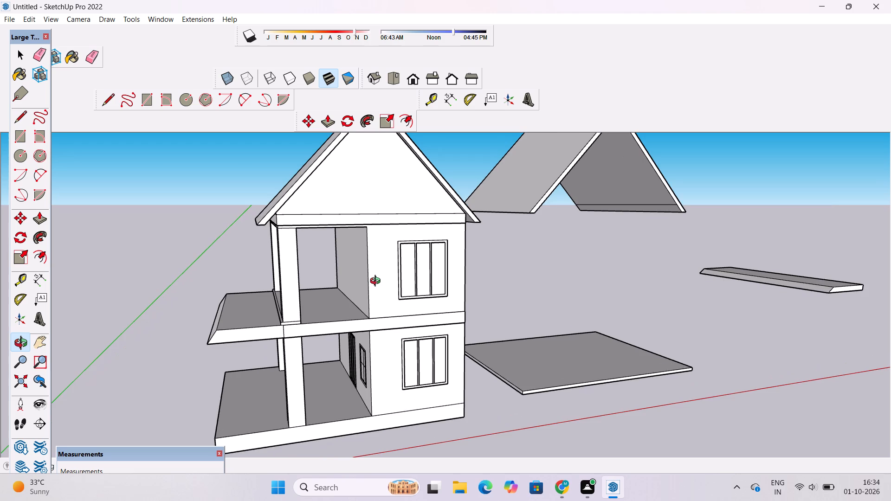
pyautogui.scroll(-5, 377, 282)
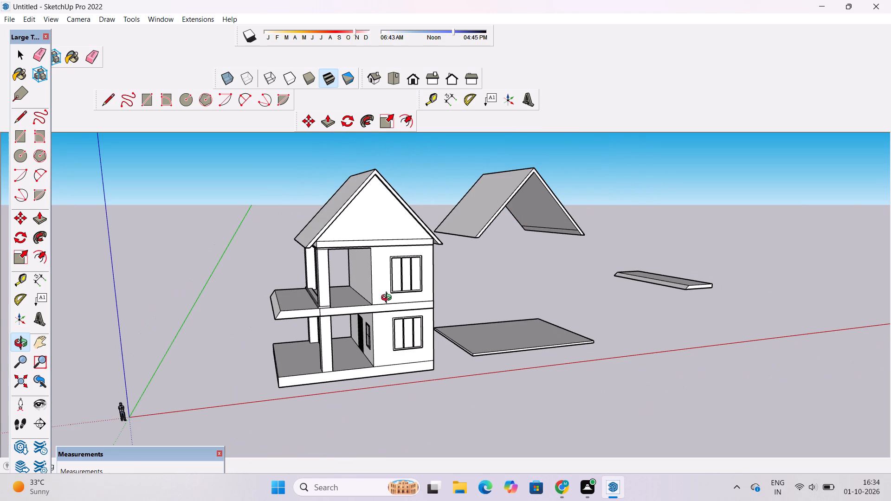
# Examine the two-storey house from the gable side and front corner, comparing it with the separate roof and slab pieces.
pyautogui.scroll(-2, 388, 299)
pyautogui.moveTo(388, 297); pyautogui.dragTo(385, 279)
pyautogui.scroll(-1, 384, 273)
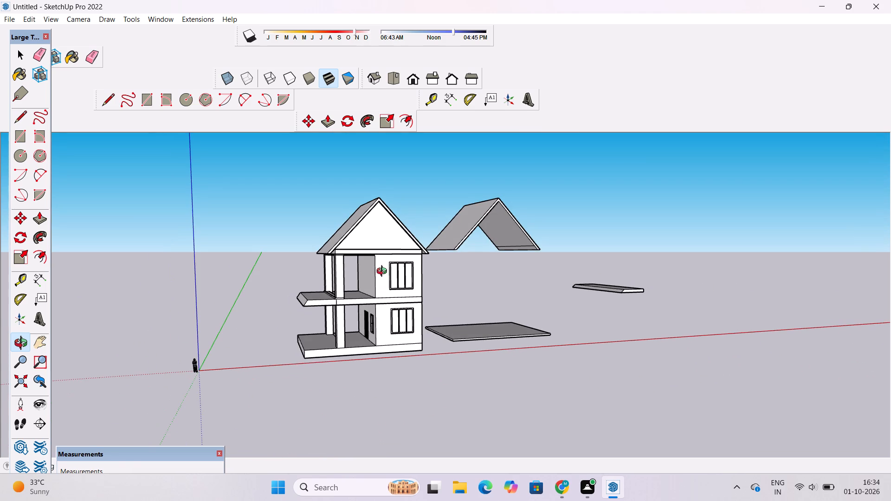
pyautogui.moveTo(400, 304); pyautogui.dragTo(405, 320)
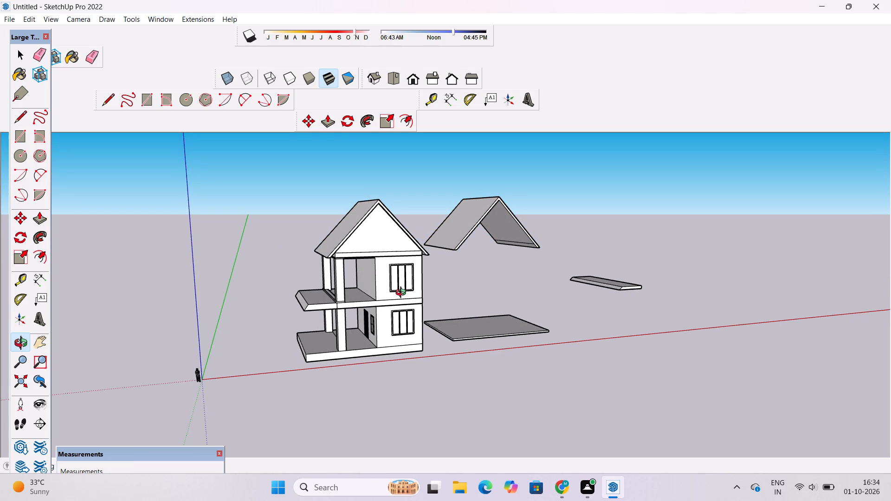
pyautogui.scroll(-2, 402, 294)
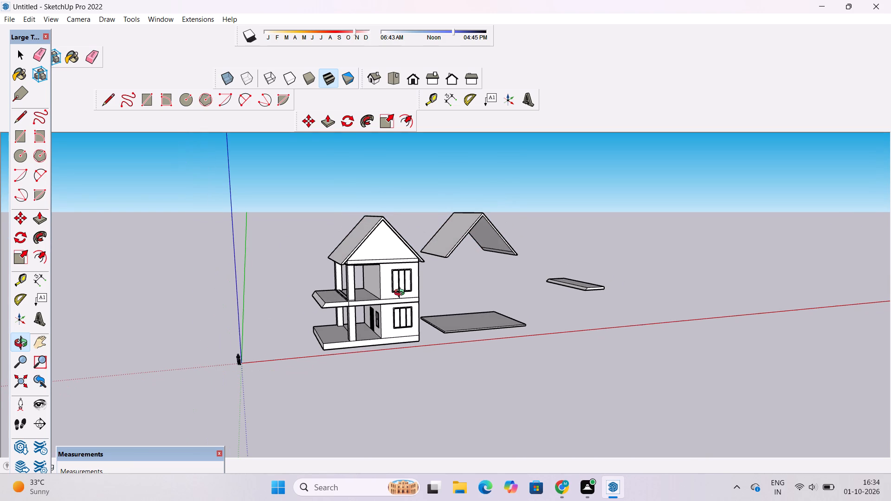
pyautogui.keyDown('shift'); pyautogui.moveTo(404, 297); pyautogui.dragTo(394, 270); pyautogui.keyUp('shift')
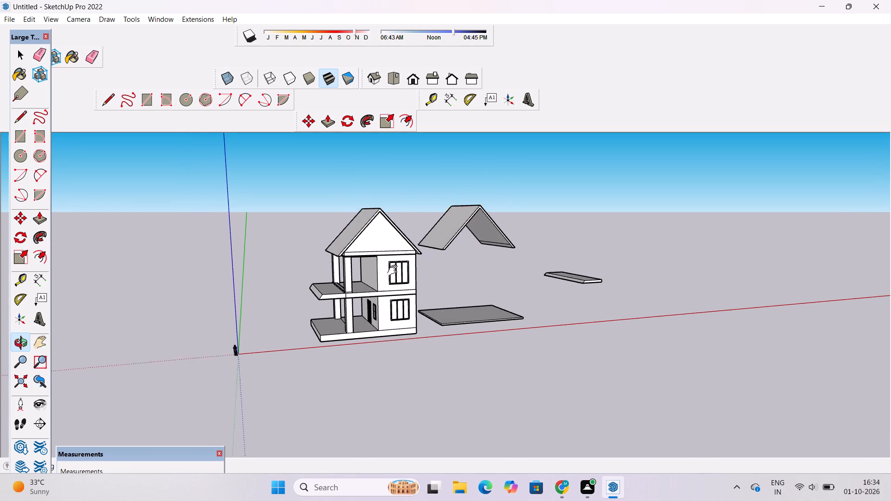
pyautogui.keyDown('shift'); pyautogui.moveTo(394, 270); pyautogui.dragTo(387, 253); pyautogui.keyUp('shift')
pyautogui.moveTo(387, 246); pyautogui.dragTo(394, 302)
pyautogui.scroll(3, 363, 289)
pyautogui.moveTo(331, 293); pyautogui.dragTo(409, 274)
pyautogui.moveTo(428, 274); pyautogui.dragTo(362, 277)
pyautogui.keyDown('shift'); pyautogui.moveTo(331, 270); pyautogui.dragTo(440, 302); pyautogui.keyUp('shift')
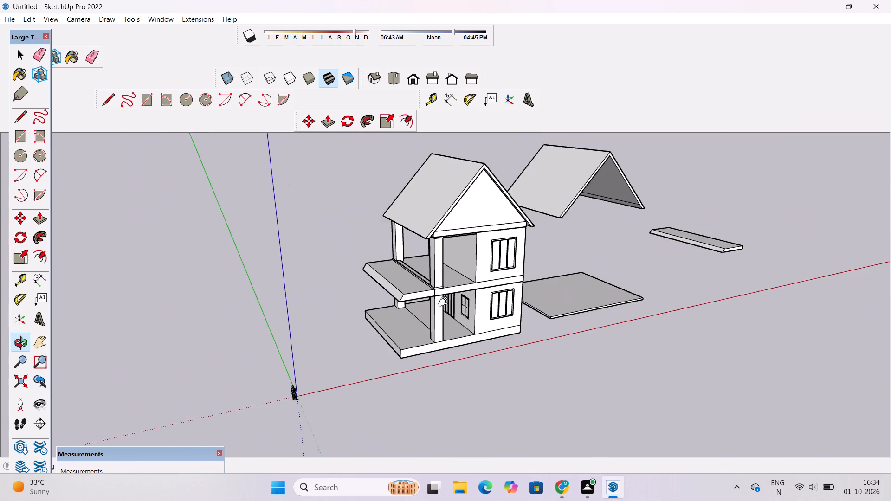
pyautogui.scroll(5, 445, 297)
pyautogui.moveTo(499, 285); pyautogui.dragTo(464, 280)
pyautogui.keyDown('shift'); pyautogui.moveTo(459, 280); pyautogui.dragTo(404, 315); pyautogui.keyUp('shift')
pyautogui.scroll(-4, 401, 311)
pyautogui.moveTo(401, 340); pyautogui.dragTo(439, 296)
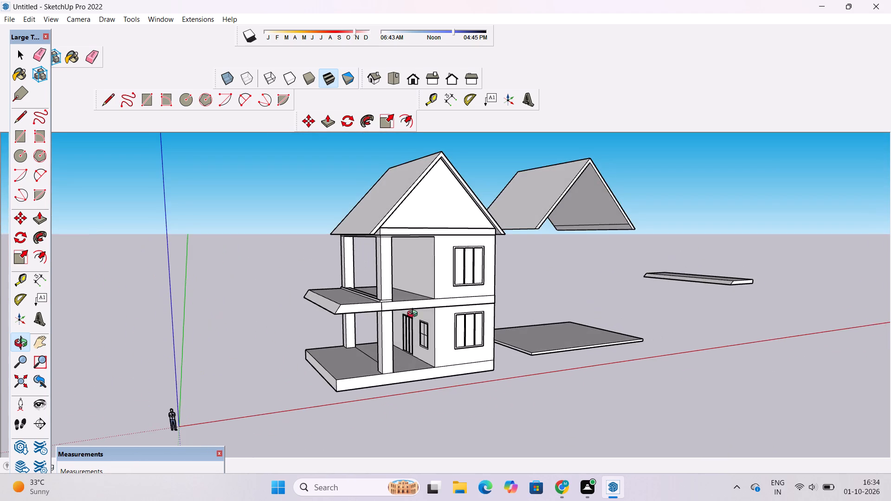
pyautogui.keyDown('shift'); pyautogui.moveTo(407, 318); pyautogui.dragTo(405, 281); pyautogui.keyUp('shift')
pyautogui.scroll(-3, 426, 302)
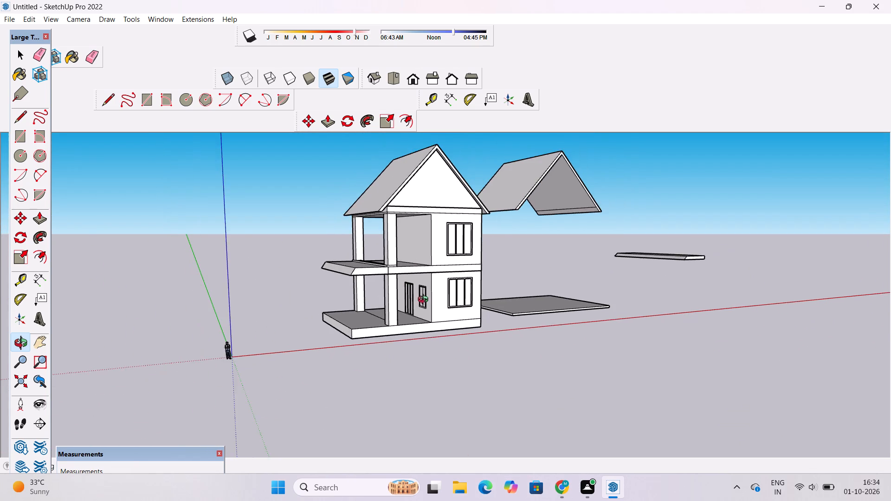
pyautogui.keyDown('shift'); pyautogui.moveTo(425, 297); pyautogui.dragTo(414, 319); pyautogui.keyUp('shift')
pyautogui.moveTo(442, 312); pyautogui.dragTo(378, 326)
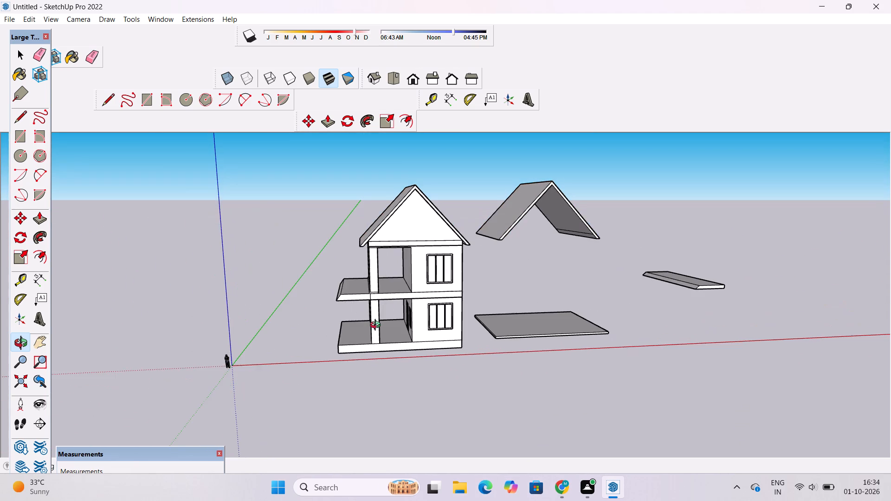
pyautogui.scroll(2, 394, 305)
pyautogui.keyDown('shift'); pyautogui.moveTo(409, 295); pyautogui.dragTo(401, 310); pyautogui.keyUp('shift')
pyautogui.scroll(1, 401, 314)
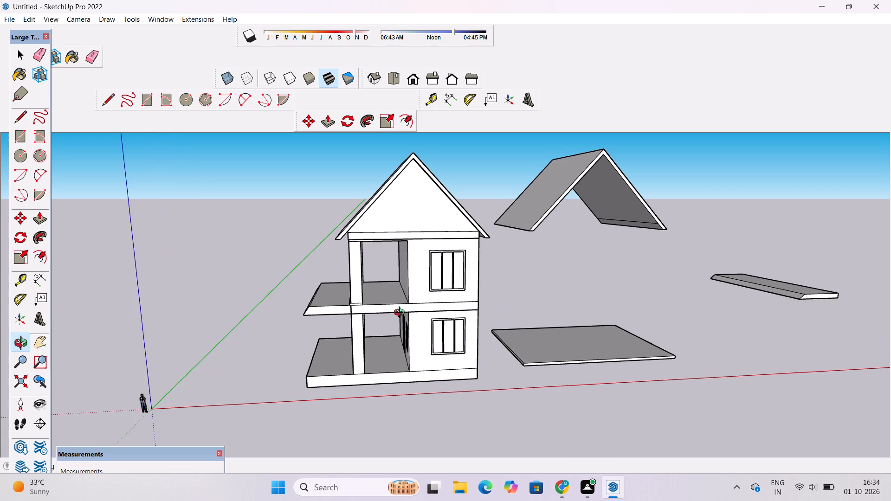
pyautogui.keyDown('shift'); pyautogui.scroll(-3, 401, 314); pyautogui.keyUp('shift')
pyautogui.keyDown('shift'); pyautogui.moveTo(405, 308); pyautogui.dragTo(405, 322); pyautogui.keyUp('shift')
pyautogui.moveTo(405, 325); pyautogui.dragTo(453, 327)
pyautogui.scroll(2, 393, 335)
pyautogui.moveTo(393, 337); pyautogui.dragTo(394, 330)
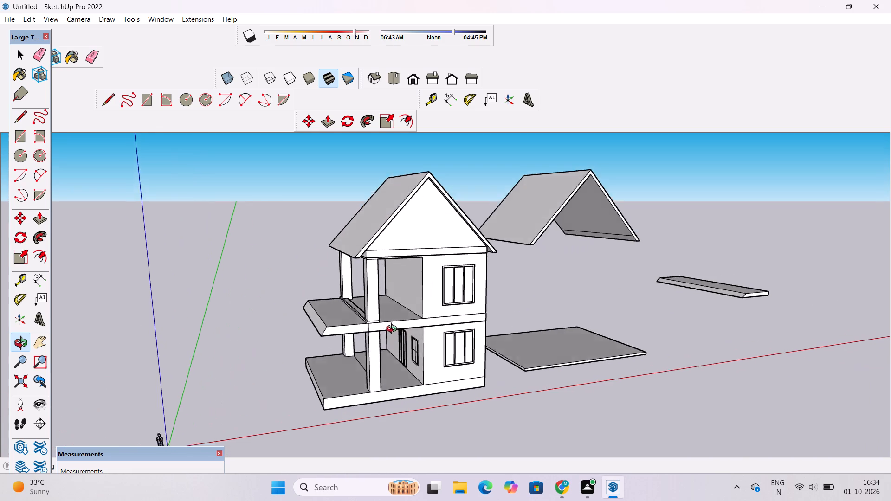
pyautogui.moveTo(394, 330); pyautogui.dragTo(396, 321)
pyautogui.keyDown('shift'); pyautogui.moveTo(391, 324); pyautogui.dragTo(414, 299); pyautogui.keyUp('shift')
# Examine the upper floor's three-pane window, open veranda and columns up close from the gable side.
pyautogui.scroll(4, 419, 287)
pyautogui.keyDown('shift'); pyautogui.moveTo(492, 240); pyautogui.dragTo(457, 287); pyautogui.keyUp('shift')
pyautogui.scroll(3, 457, 287)
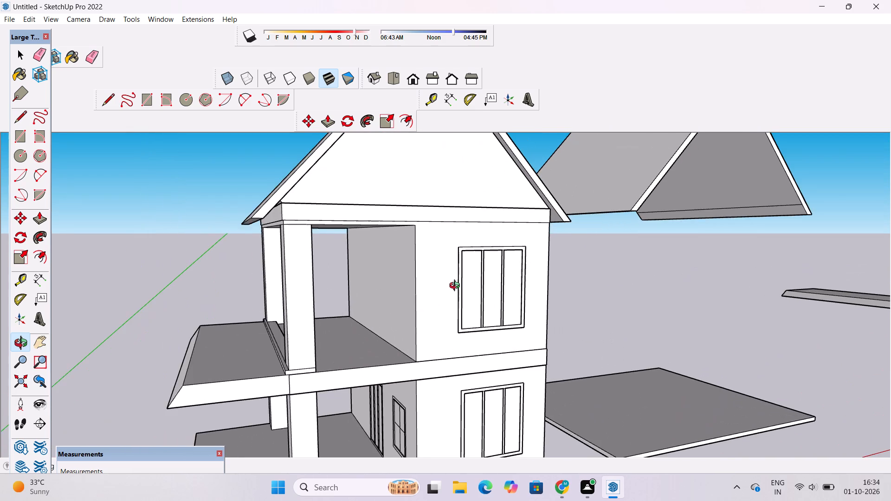
pyautogui.scroll(-2, 457, 287)
pyautogui.moveTo(499, 281); pyautogui.dragTo(495, 283)
pyautogui.scroll(-3, 498, 284)
pyautogui.keyDown('shift'); pyautogui.moveTo(511, 283); pyautogui.dragTo(495, 288); pyautogui.keyUp('shift')
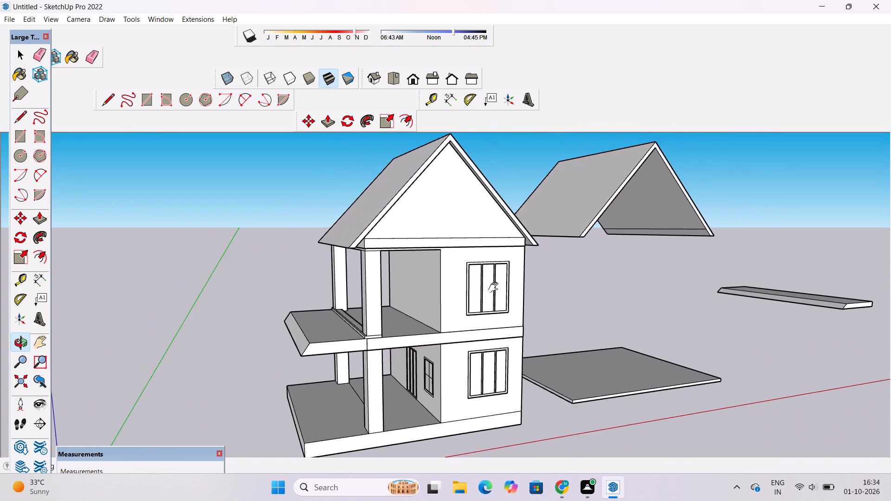
pyautogui.keyDown('shift'); pyautogui.moveTo(495, 288); pyautogui.dragTo(487, 289); pyautogui.keyUp('shift')
pyautogui.scroll(10, 387, 279)
pyautogui.moveTo(609, 250); pyautogui.dragTo(491, 199)
pyautogui.scroll(-3, 479, 199)
pyautogui.keyDown('shift'); pyautogui.moveTo(452, 225); pyautogui.dragTo(454, 232); pyautogui.keyUp('shift')
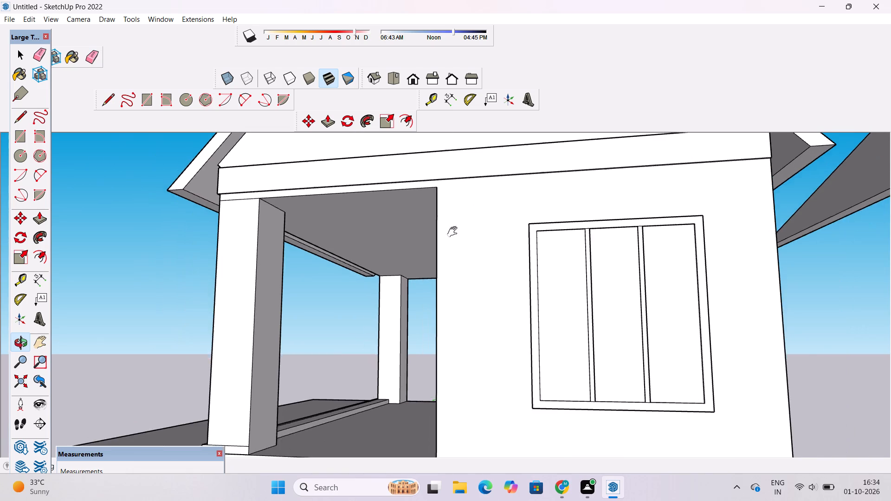
pyautogui.keyDown('shift'); pyautogui.moveTo(454, 232); pyautogui.dragTo(471, 246); pyautogui.keyUp('shift')
pyautogui.scroll(-3, 471, 247)
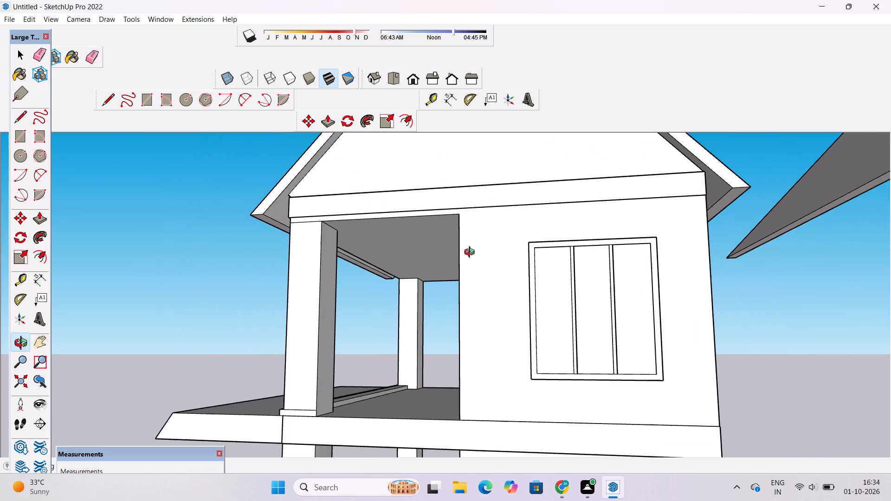
pyautogui.scroll(-2, 471, 253)
# Examine the whole house from the front corner and gable side, including the roof, both floors and the detached pieces.
pyautogui.keyDown('shift'); pyautogui.moveTo(476, 251); pyautogui.dragTo(481, 293); pyautogui.keyUp('shift')
pyautogui.scroll(-5, 481, 293)
pyautogui.moveTo(388, 308); pyautogui.dragTo(562, 307)
pyautogui.scroll(4, 490, 324)
pyautogui.keyDown('shift'); pyautogui.moveTo(480, 326); pyautogui.dragTo(478, 256); pyautogui.keyUp('shift')
pyautogui.moveTo(496, 245); pyautogui.dragTo(386, 331)
pyautogui.scroll(-4, 383, 331)
pyautogui.moveTo(346, 365); pyautogui.dragTo(558, 319)
pyautogui.scroll(-7, 687, 304)
pyautogui.moveTo(887, 261); pyautogui.dragTo(759, 296)
pyautogui.scroll(-5, 886, 394)
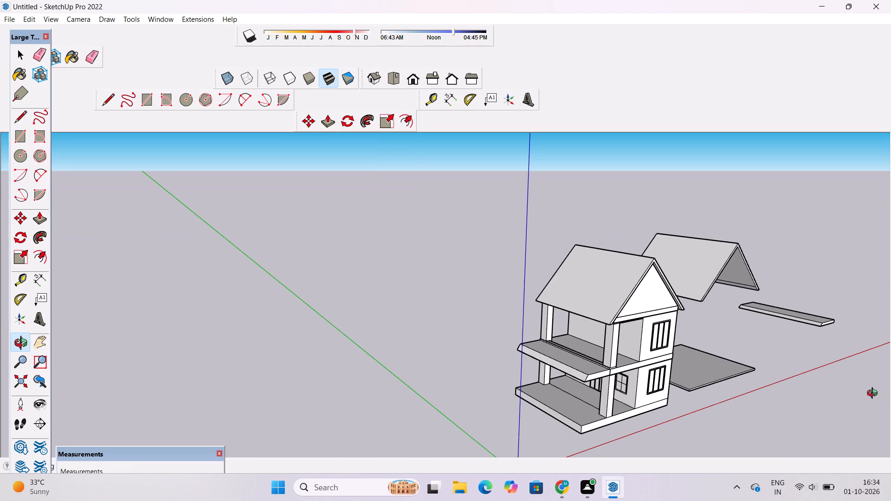
pyautogui.scroll(-4, 388, 319)
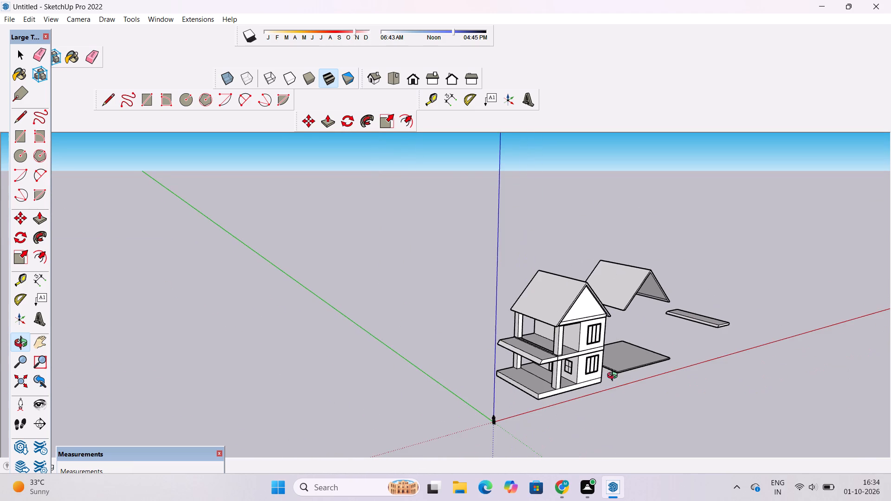
pyautogui.keyDown('shift'); pyautogui.moveTo(615, 377); pyautogui.dragTo(538, 338); pyautogui.keyUp('shift')
pyautogui.scroll(7, 505, 333)
pyautogui.moveTo(539, 345); pyautogui.dragTo(478, 331)
pyautogui.scroll(-1, 470, 326)
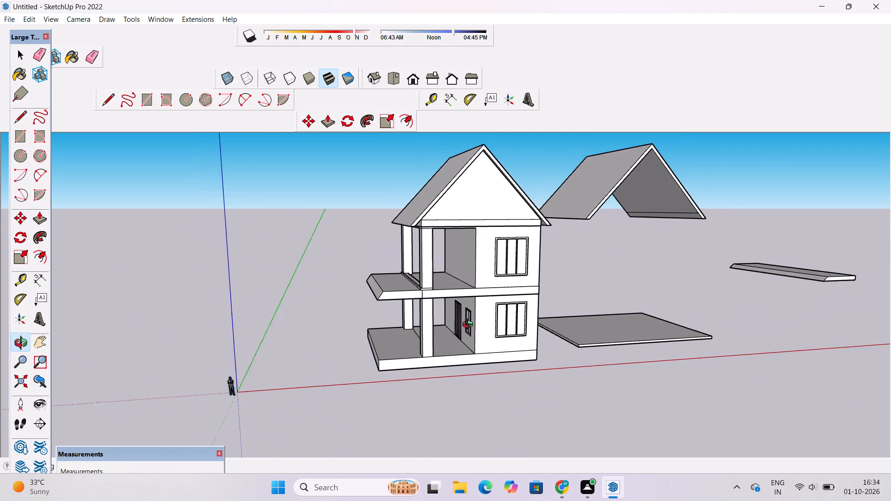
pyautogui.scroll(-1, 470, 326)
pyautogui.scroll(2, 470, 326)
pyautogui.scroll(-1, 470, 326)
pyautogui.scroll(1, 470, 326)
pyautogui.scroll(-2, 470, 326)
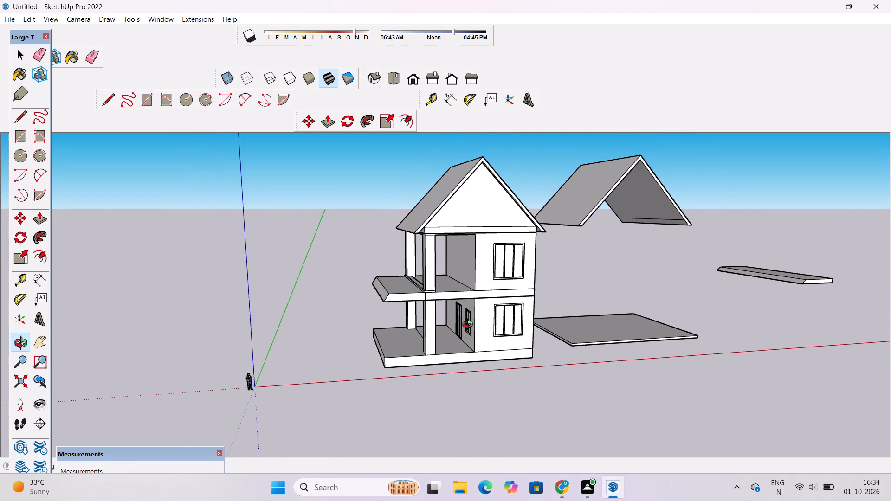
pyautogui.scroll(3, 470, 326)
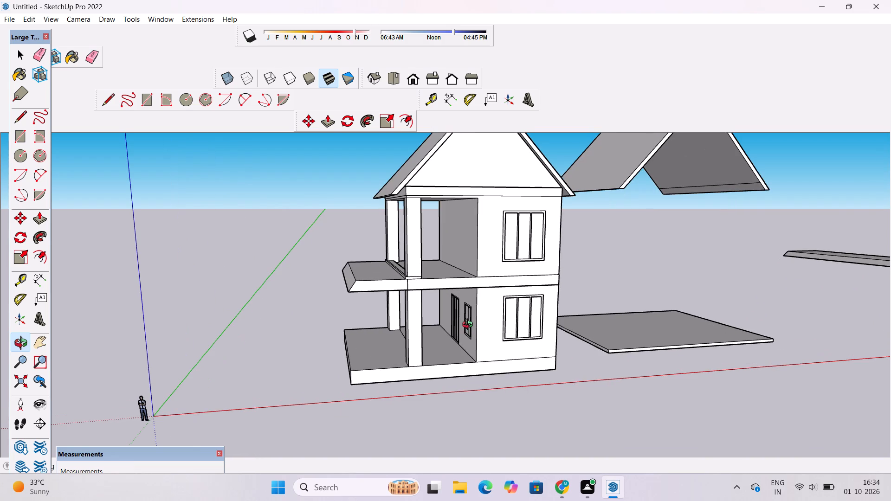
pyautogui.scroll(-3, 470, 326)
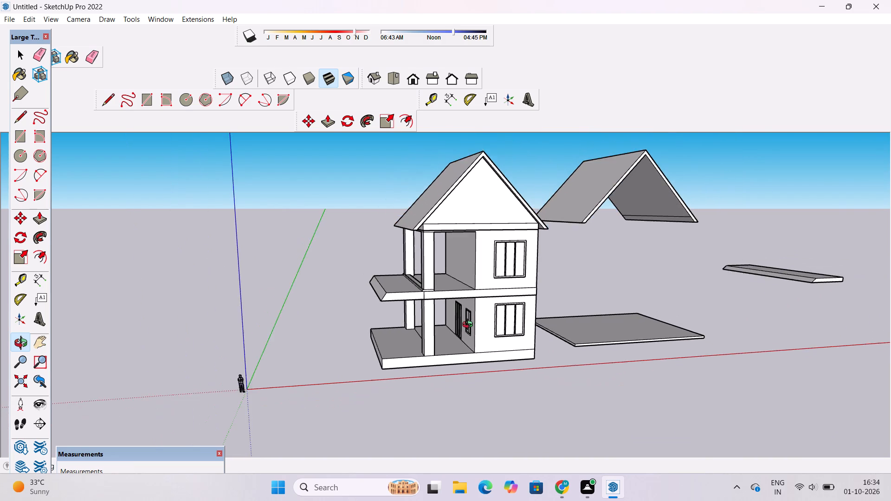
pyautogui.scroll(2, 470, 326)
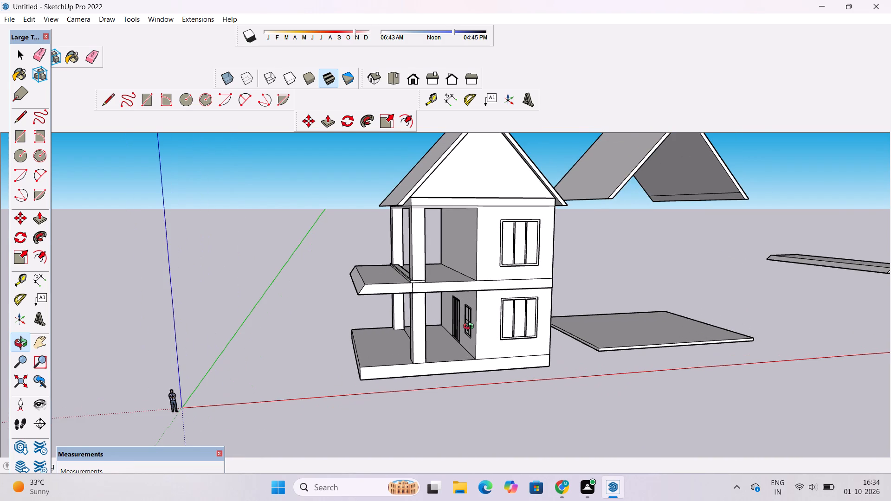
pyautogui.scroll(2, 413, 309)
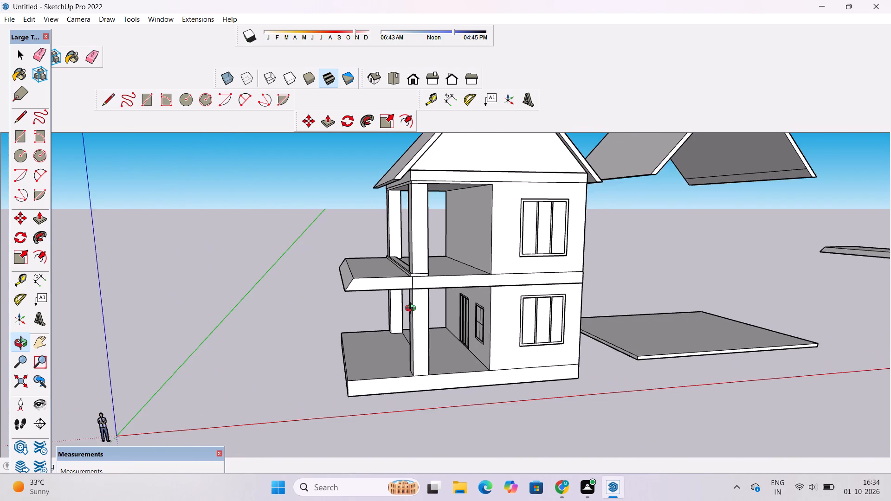
# Examine the front corner of the house, including the open verandas, columns and projecting upper-floor slab.
pyautogui.keyDown('shift'); pyautogui.moveTo(431, 301); pyautogui.dragTo(481, 322); pyautogui.keyUp('shift')
pyautogui.scroll(-3, 481, 322)
pyautogui.moveTo(461, 327); pyautogui.dragTo(559, 329)
pyautogui.scroll(5, 485, 286)
pyautogui.keyDown('shift'); pyautogui.moveTo(485, 286); pyautogui.dragTo(472, 333); pyautogui.keyUp('shift')
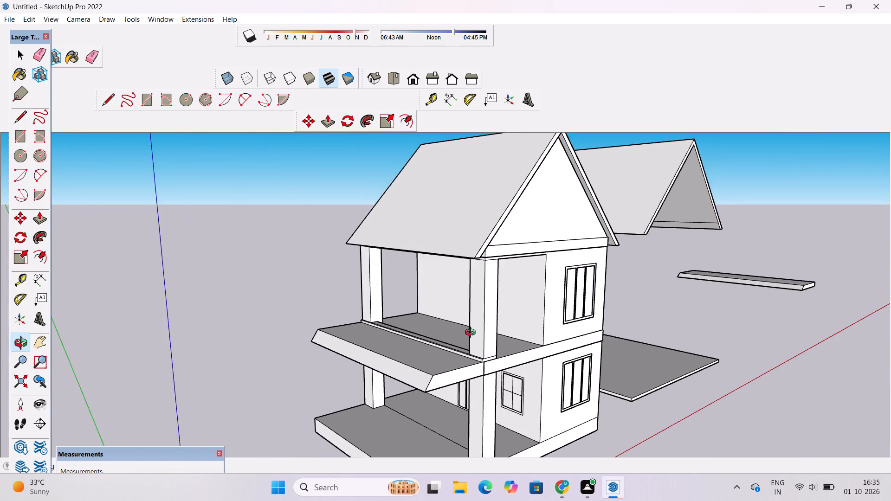
pyautogui.moveTo(472, 334); pyautogui.dragTo(504, 323)
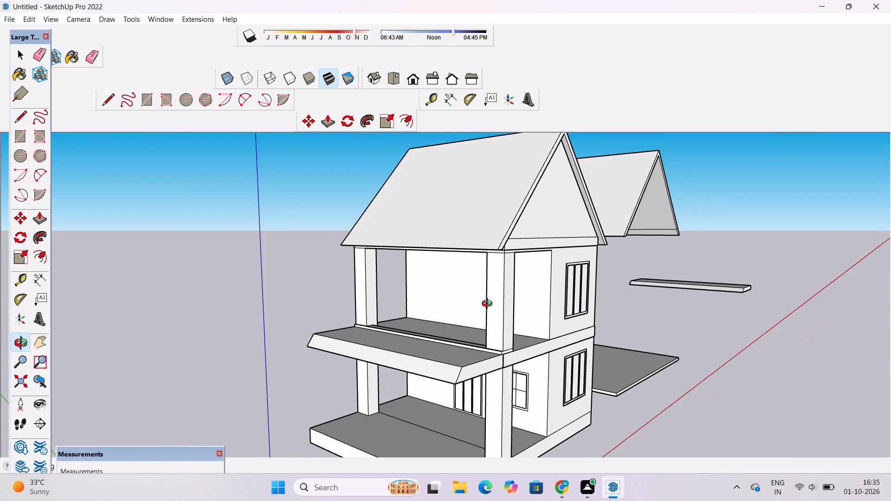
pyautogui.keyDown('shift'); pyautogui.moveTo(508, 344); pyautogui.dragTo(503, 305); pyautogui.keyUp('shift')
pyautogui.moveTo(521, 288); pyautogui.dragTo(508, 293)
pyautogui.keyDown('shift'); pyautogui.moveTo(508, 293); pyautogui.dragTo(506, 303); pyautogui.keyUp('shift')
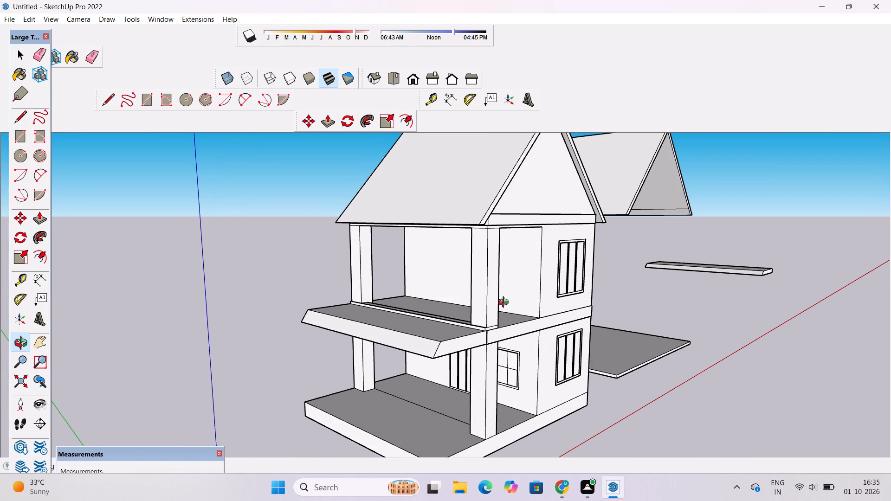
pyautogui.keyDown('shift'); pyautogui.moveTo(505, 307); pyautogui.dragTo(513, 332); pyautogui.keyUp('shift')
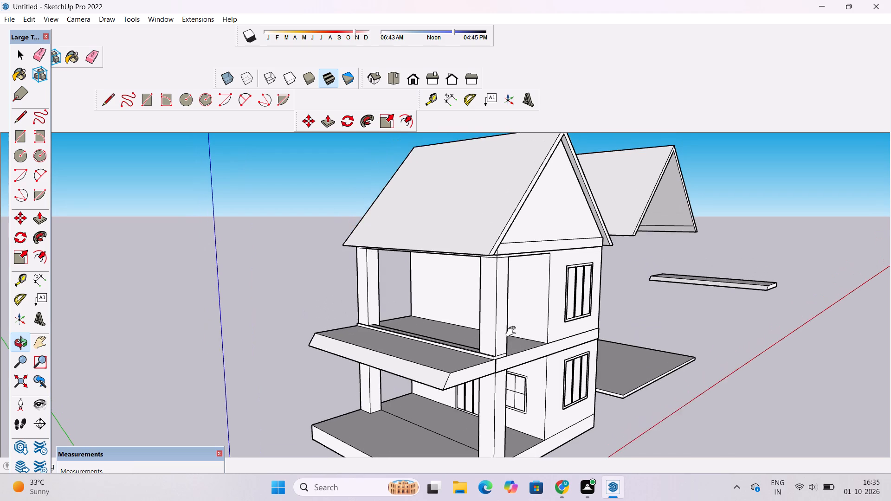
pyautogui.moveTo(519, 334); pyautogui.dragTo(484, 326)
pyautogui.keyDown('shift'); pyautogui.moveTo(483, 325); pyautogui.dragTo(484, 331); pyautogui.keyUp('shift')
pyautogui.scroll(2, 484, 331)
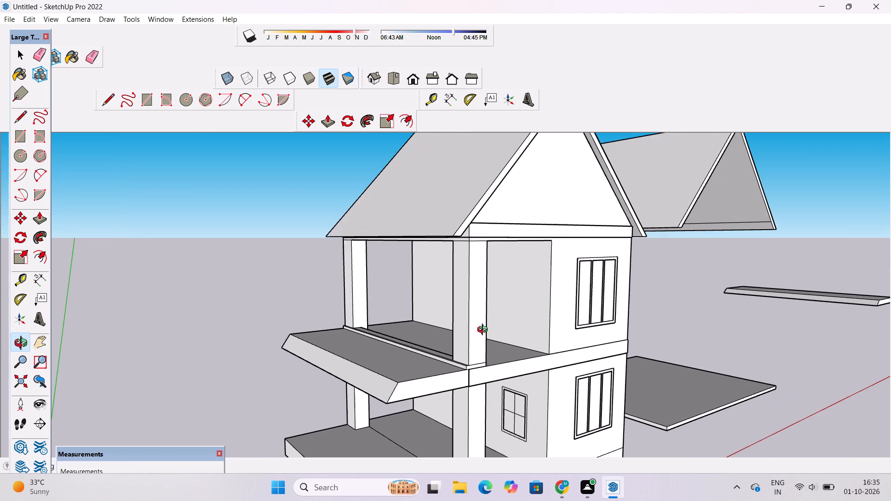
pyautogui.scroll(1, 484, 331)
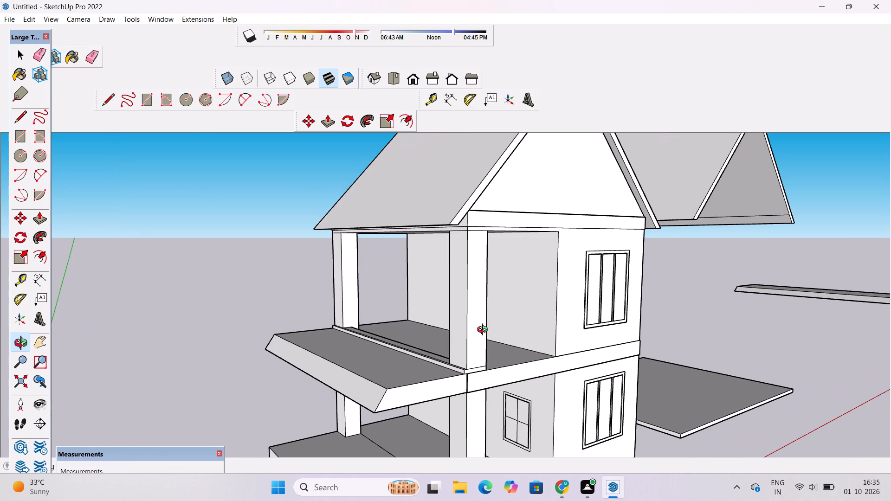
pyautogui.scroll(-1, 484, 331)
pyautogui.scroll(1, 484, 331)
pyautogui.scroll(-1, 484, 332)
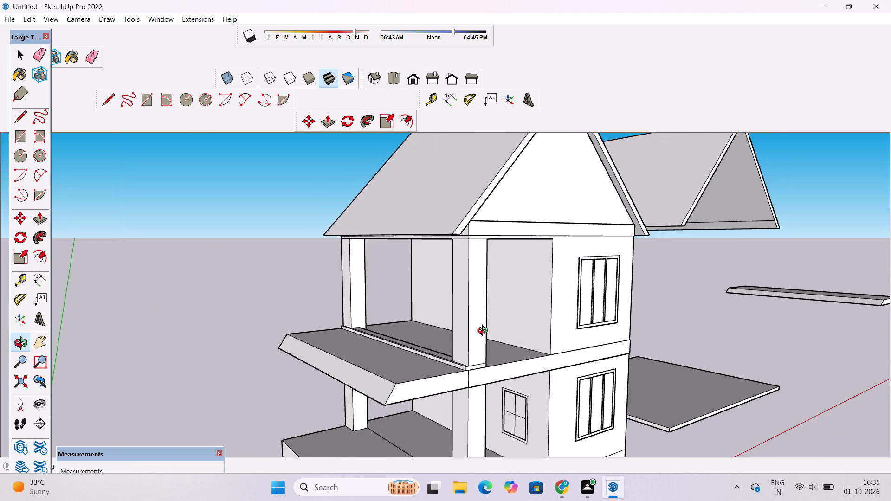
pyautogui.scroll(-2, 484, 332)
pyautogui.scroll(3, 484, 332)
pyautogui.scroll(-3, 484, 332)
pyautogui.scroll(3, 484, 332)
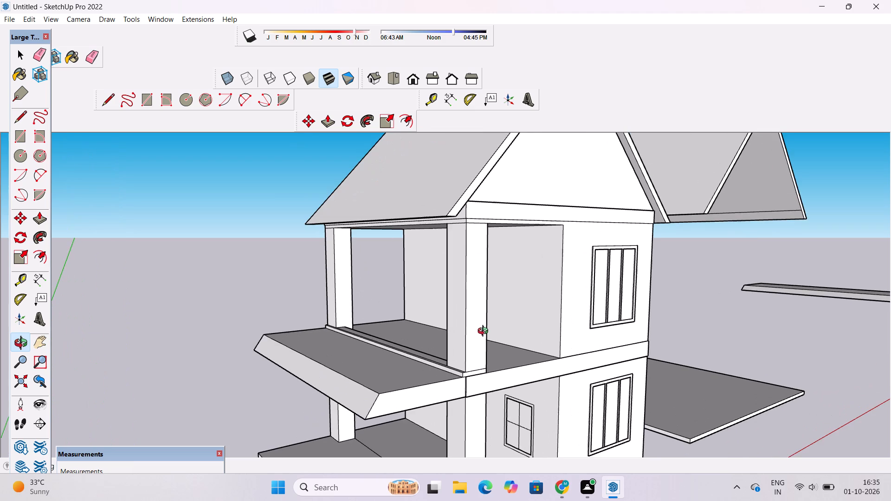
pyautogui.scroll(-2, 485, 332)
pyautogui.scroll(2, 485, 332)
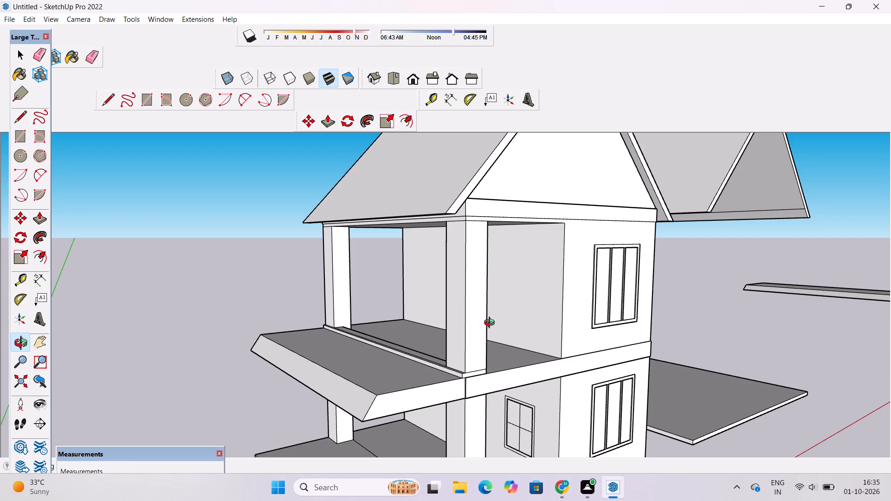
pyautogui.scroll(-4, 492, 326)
# Examine the upper-floor projecting slab with its sloped edge, and how it meets the corner column and floor band.
pyautogui.moveTo(509, 342); pyautogui.dragTo(461, 355)
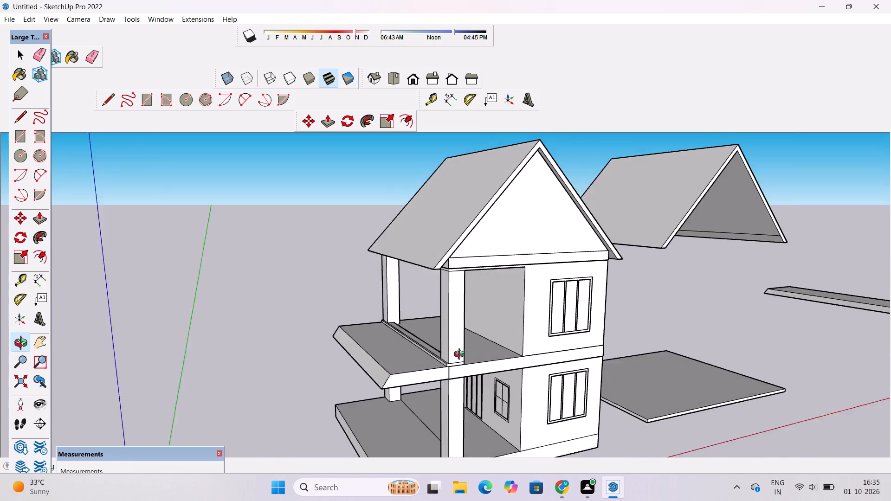
pyautogui.moveTo(461, 355); pyautogui.dragTo(444, 357)
pyautogui.scroll(4, 431, 364)
pyautogui.keyDown('shift'); pyautogui.moveTo(431, 366); pyautogui.dragTo(430, 334); pyautogui.keyUp('shift')
pyautogui.moveTo(422, 335); pyautogui.dragTo(475, 342)
pyautogui.scroll(3, 425, 354)
pyautogui.moveTo(422, 355); pyautogui.dragTo(453, 366)
pyautogui.click(452, 367)
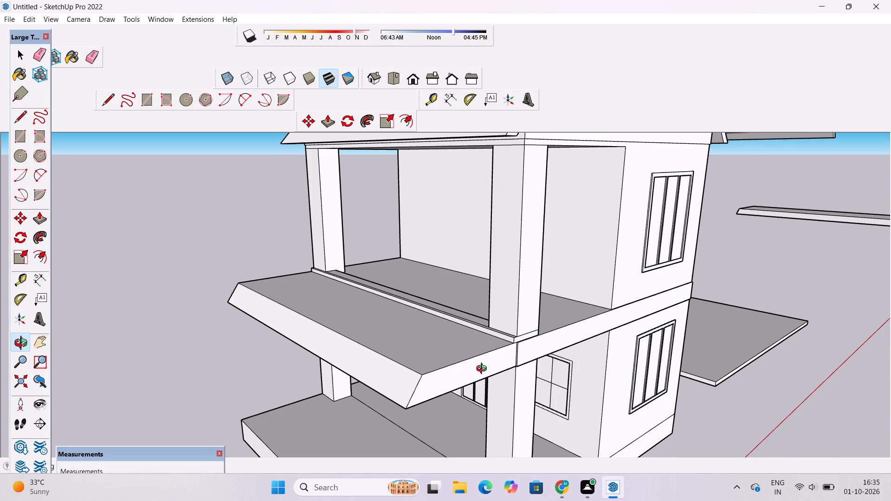
pyautogui.moveTo(486, 377); pyautogui.dragTo(455, 385)
pyautogui.keyDown('shift'); pyautogui.moveTo(449, 384); pyautogui.dragTo(516, 386); pyautogui.keyUp('shift')
pyautogui.scroll(-1, 516, 386)
pyautogui.keyDown('shift'); pyautogui.moveTo(519, 386); pyautogui.dragTo(497, 386); pyautogui.keyUp('shift')
pyautogui.moveTo(497, 386); pyautogui.dragTo(471, 385)
pyautogui.keyDown('shift'); pyautogui.moveTo(469, 384); pyautogui.dragTo(425, 390); pyautogui.keyUp('shift')
pyautogui.scroll(2, 422, 390)
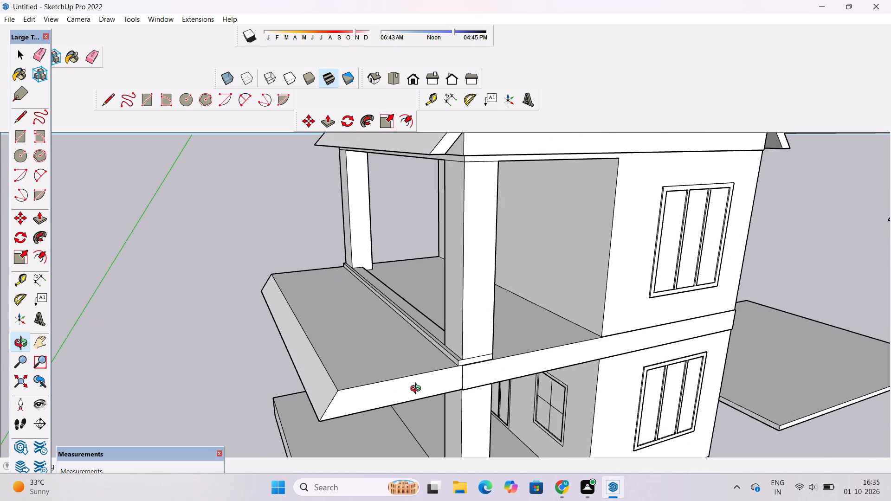
pyautogui.moveTo(418, 390); pyautogui.dragTo(445, 387)
pyautogui.keyDown('shift'); pyautogui.moveTo(445, 387); pyautogui.dragTo(445, 393); pyautogui.keyUp('shift')
pyautogui.click(444, 392)
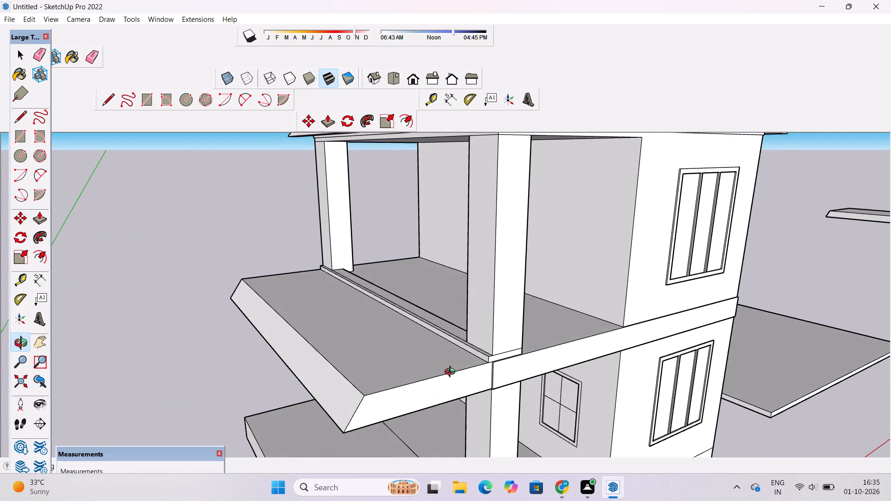
# Examine the projecting upper-floor slab's sloped edge and its junction with the corner column and floor band from several angles.
pyautogui.scroll(-5, 452, 373)
pyautogui.moveTo(510, 365); pyautogui.dragTo(453, 365)
pyautogui.scroll(3, 446, 366)
pyautogui.keyDown('shift'); pyautogui.moveTo(445, 366); pyautogui.dragTo(427, 353); pyautogui.keyUp('shift')
pyautogui.moveTo(402, 362); pyautogui.dragTo(442, 362)
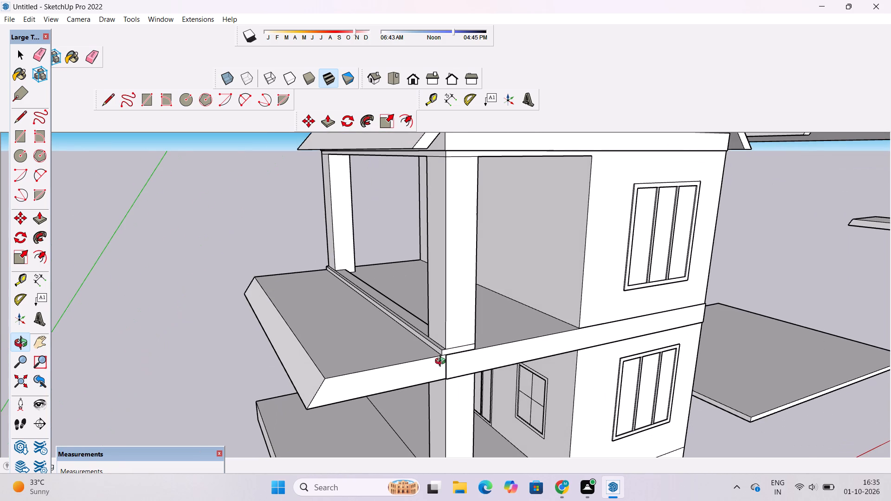
pyautogui.scroll(2, 442, 362)
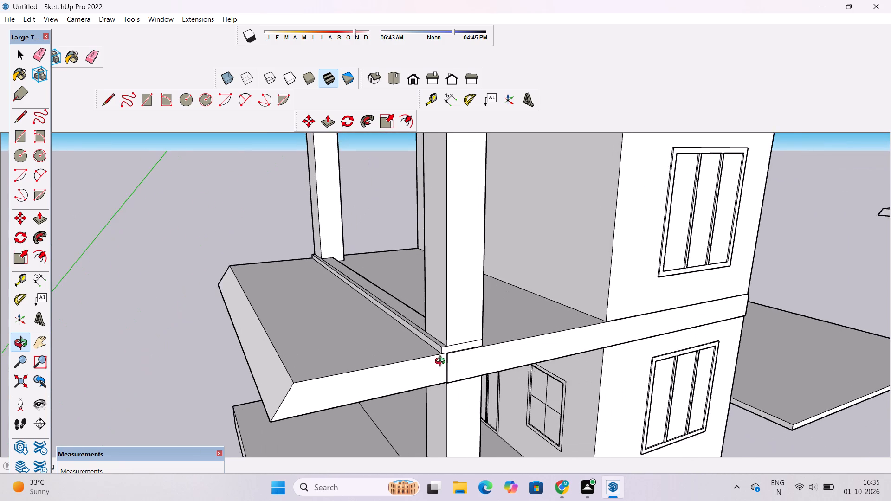
pyautogui.scroll(1, 442, 362)
pyautogui.scroll(-2, 442, 362)
pyautogui.moveTo(455, 370); pyautogui.dragTo(433, 356)
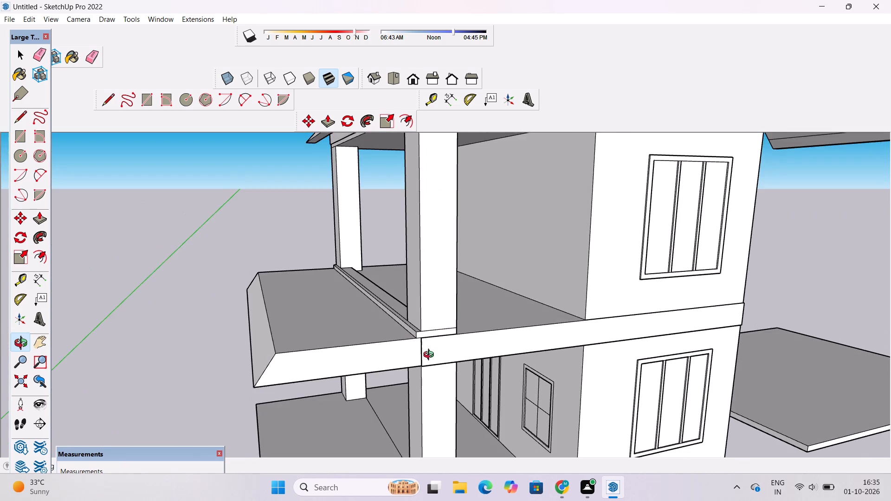
pyautogui.scroll(-5, 431, 356)
pyautogui.keyDown('shift'); pyautogui.moveTo(444, 358); pyautogui.dragTo(420, 357); pyautogui.keyUp('shift')
pyautogui.scroll(7, 391, 364)
pyautogui.moveTo(391, 354); pyautogui.dragTo(420, 359)
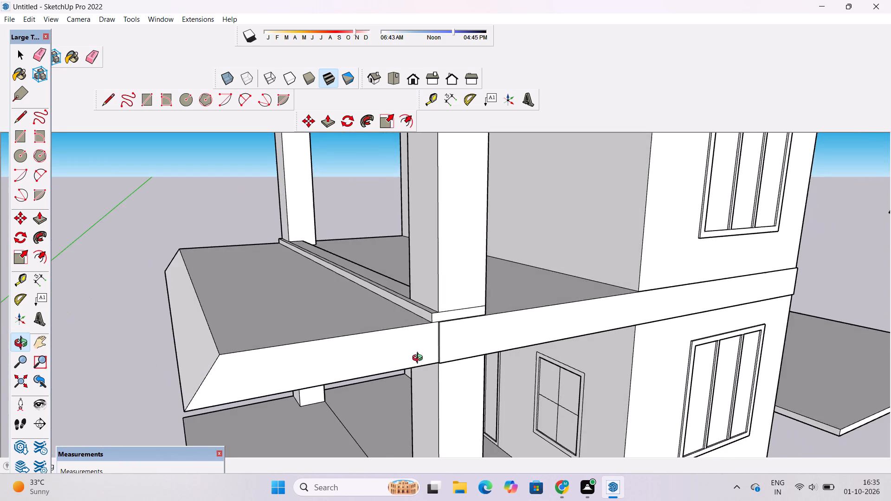
pyautogui.scroll(-7, 418, 366)
# Examine the house from the front corner, then the ground-floor porch door and four-pane window up close.
pyautogui.keyDown('shift'); pyautogui.moveTo(428, 352); pyautogui.dragTo(400, 371); pyautogui.keyUp('shift')
pyautogui.scroll(-6, 400, 369)
pyautogui.moveTo(427, 398); pyautogui.dragTo(508, 379)
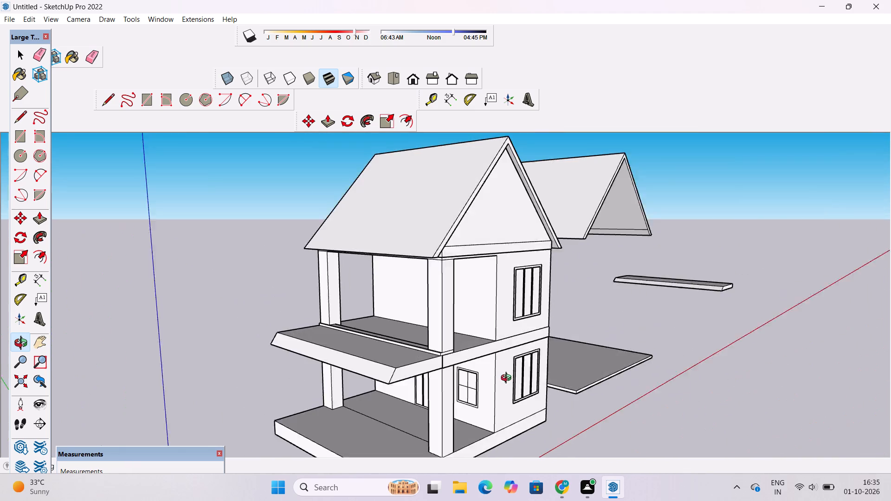
pyautogui.moveTo(508, 379); pyautogui.dragTo(509, 379)
pyautogui.scroll(20, 496, 389)
pyautogui.scroll(3, 496, 389)
pyautogui.moveTo(458, 382); pyautogui.dragTo(428, 385)
pyautogui.scroll(-6, 419, 385)
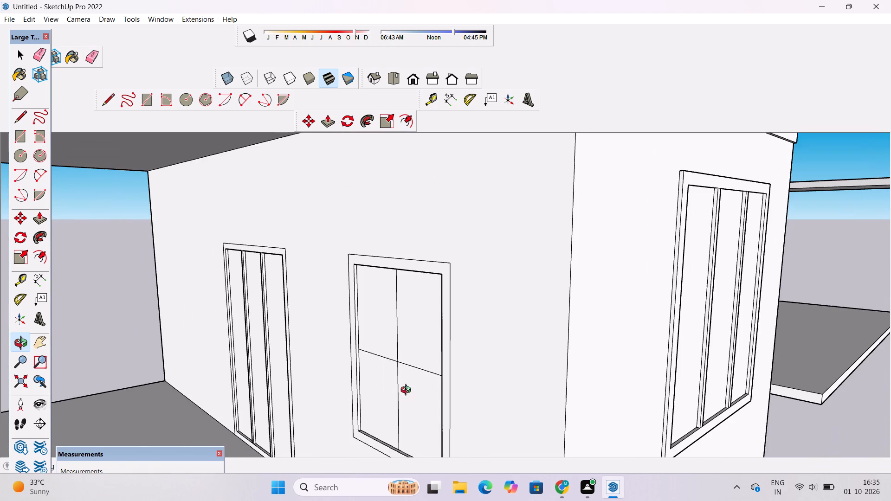
pyautogui.moveTo(407, 391); pyautogui.dragTo(407, 385)
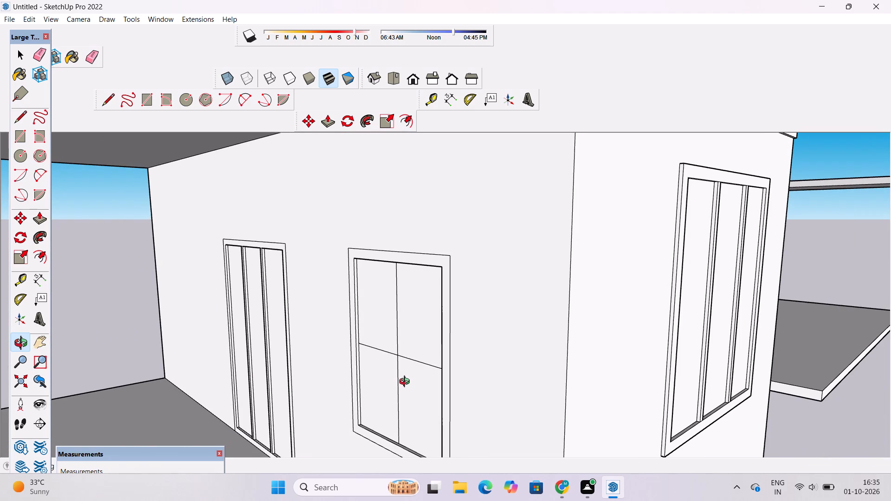
pyautogui.keyDown('shift'); pyautogui.moveTo(401, 389); pyautogui.dragTo(434, 351); pyautogui.keyUp('shift')
# Examine the ground-floor porch from the front, including its back wall, door, columns and the slab overhead.
pyautogui.scroll(-6, 447, 338)
pyautogui.keyDown('shift'); pyautogui.moveTo(446, 346); pyautogui.dragTo(444, 372); pyautogui.keyUp('shift')
pyautogui.keyDown('shift'); pyautogui.moveTo(413, 389); pyautogui.dragTo(424, 291); pyautogui.keyUp('shift')
pyautogui.keyDown('shift'); pyautogui.scroll(-6, 433, 280); pyautogui.keyUp('shift')
pyautogui.moveTo(314, 335); pyautogui.dragTo(422, 316)
pyautogui.scroll(3, 431, 302)
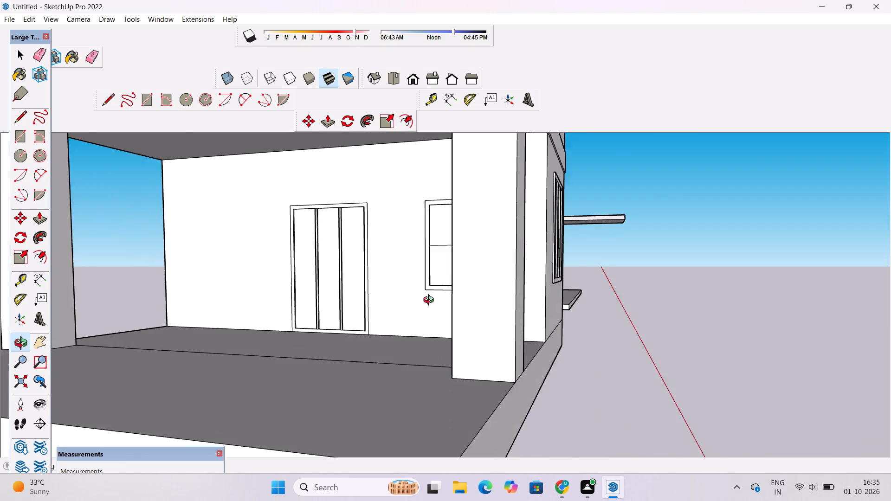
pyautogui.scroll(1, 431, 301)
pyautogui.click(503, 283)
pyautogui.scroll(3, 320, 289)
pyautogui.keyDown('shift'); pyautogui.moveTo(320, 289); pyautogui.dragTo(334, 334); pyautogui.keyUp('shift')
pyautogui.scroll(-6, 334, 330)
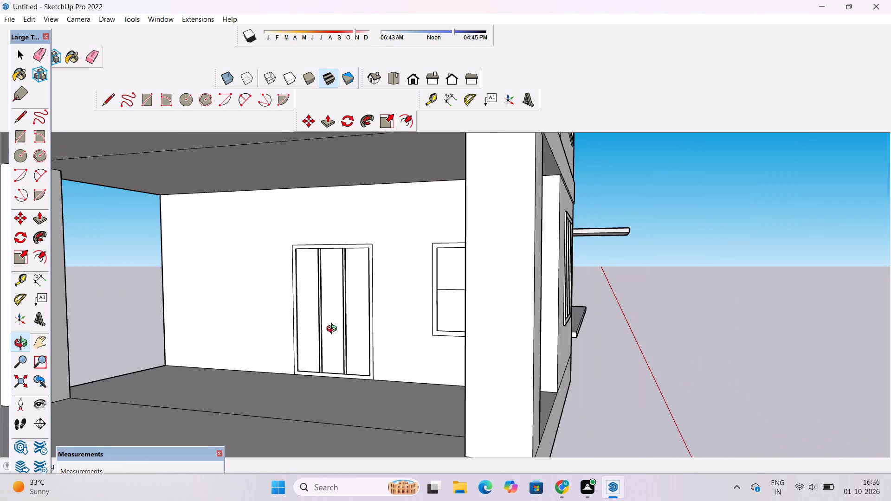
pyautogui.keyDown('shift'); pyautogui.moveTo(355, 316); pyautogui.dragTo(386, 389); pyautogui.keyUp('shift')
pyautogui.scroll(-10, 381, 379)
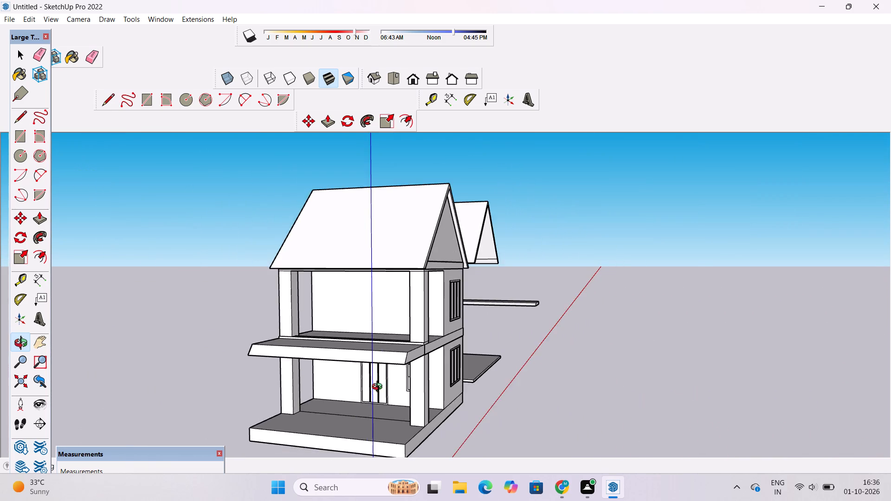
# Draw a rectangle about 9' 7" by 8' 10" on the porch back wall beside the door, top-aligned with the door frame.
pyautogui.keyDown('shift'); pyautogui.moveTo(381, 409); pyautogui.dragTo(392, 444); pyautogui.keyUp('shift')
pyautogui.scroll(9, 349, 438)
pyautogui.moveTo(346, 432); pyautogui.dragTo(380, 416)
pyautogui.keyDown('shift'); pyautogui.moveTo(384, 409); pyautogui.dragTo(350, 368); pyautogui.keyUp('shift')
pyautogui.moveTo(348, 368); pyautogui.dragTo(354, 371)
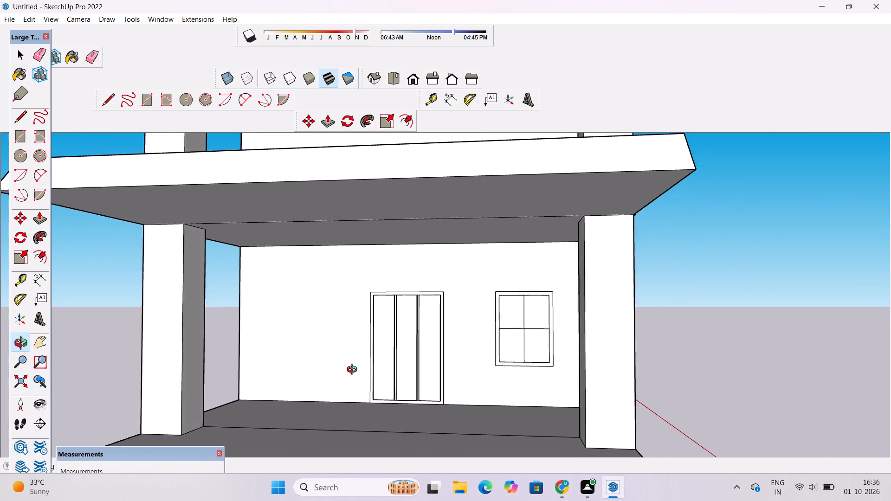
pyautogui.moveTo(354, 371); pyautogui.dragTo(370, 382)
pyautogui.press('r')
pyautogui.scroll(3, 378, 356)
pyautogui.scroll(2, 364, 283)
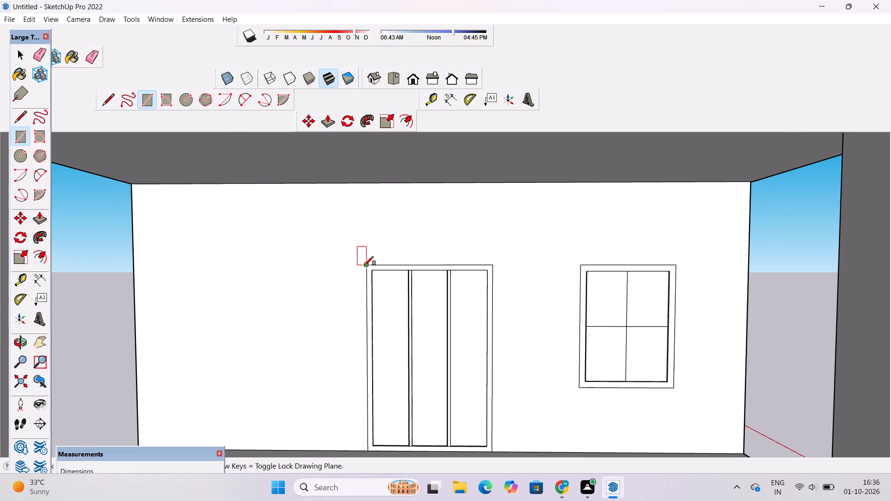
pyautogui.click(330, 266)
pyautogui.scroll(-4, 321, 309)
pyautogui.scroll(1, 303, 332)
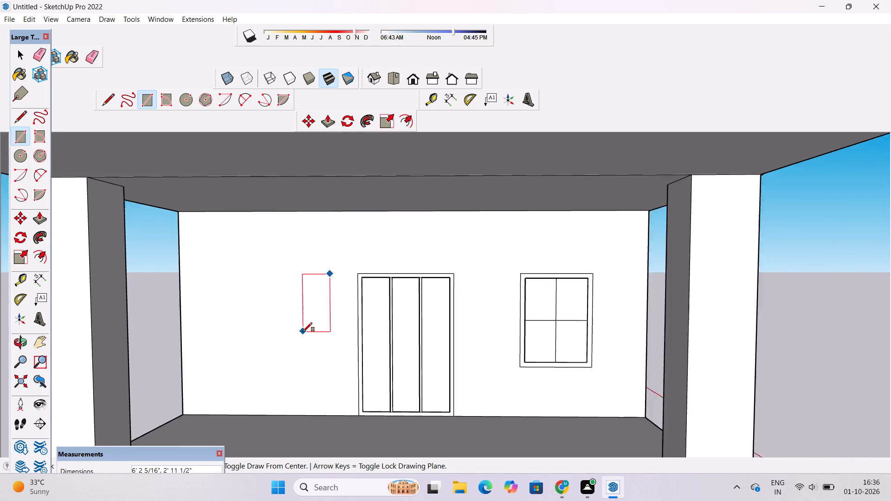
pyautogui.scroll(3, 303, 332)
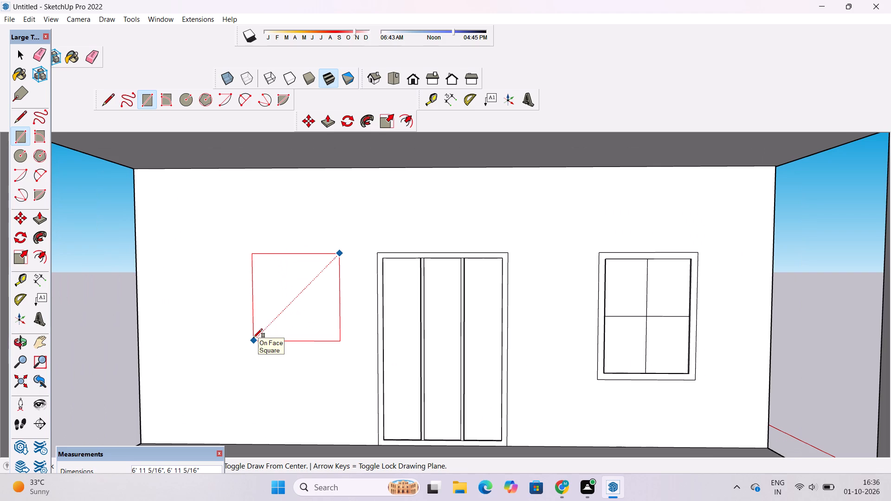
pyautogui.scroll(-6, 248, 346)
pyautogui.scroll(1, 239, 345)
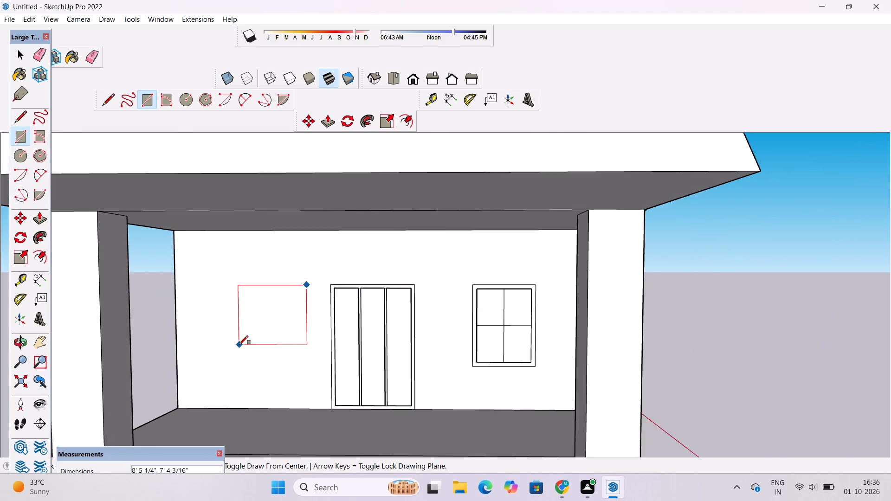
pyautogui.scroll(1, 239, 345)
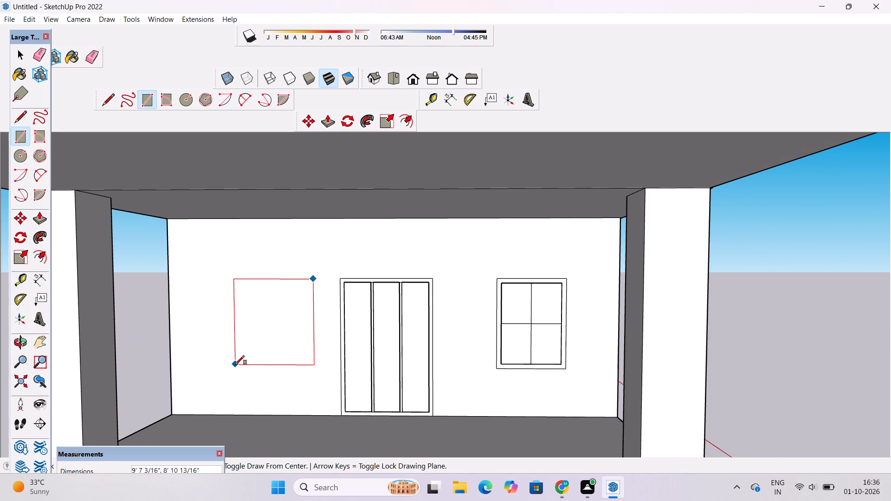
pyautogui.click(235, 365)
# Move the new rectangle horizontally along the wall away from the door, by about 1' 1" and a further 11".
pyautogui.press('space')
pyautogui.doubleClick(268, 352)
pyautogui.press('m')
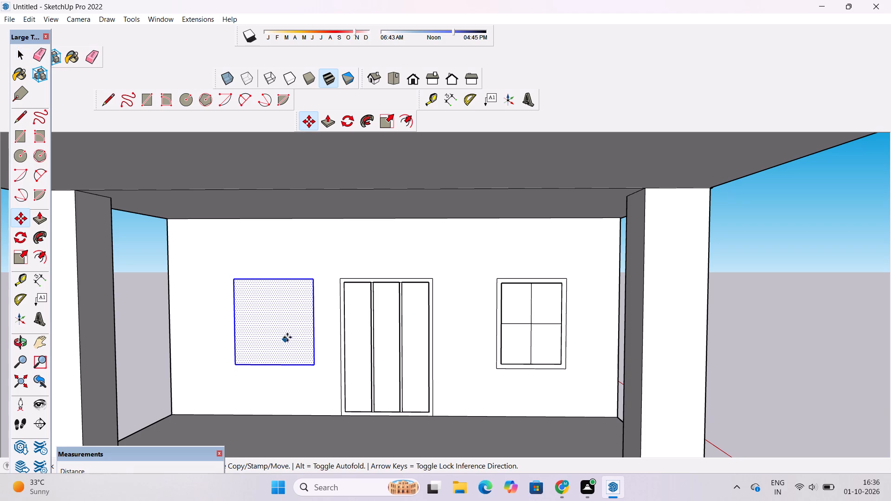
pyautogui.click(312, 322)
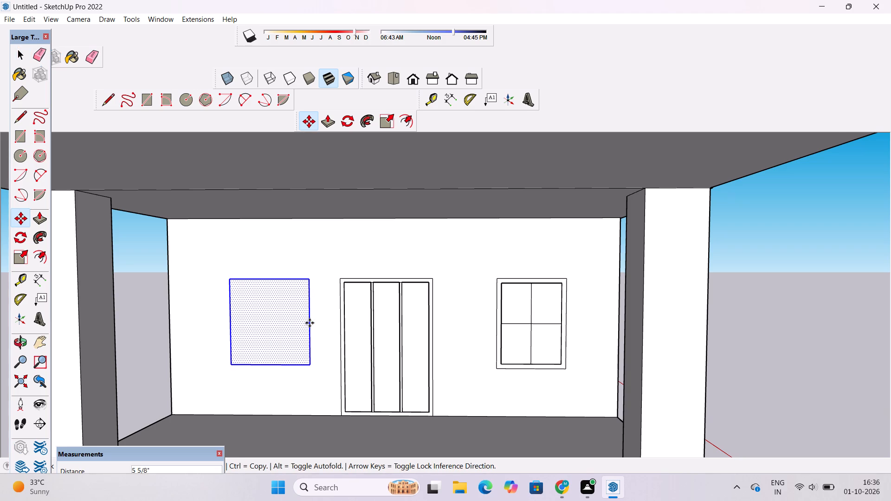
pyautogui.click(304, 319)
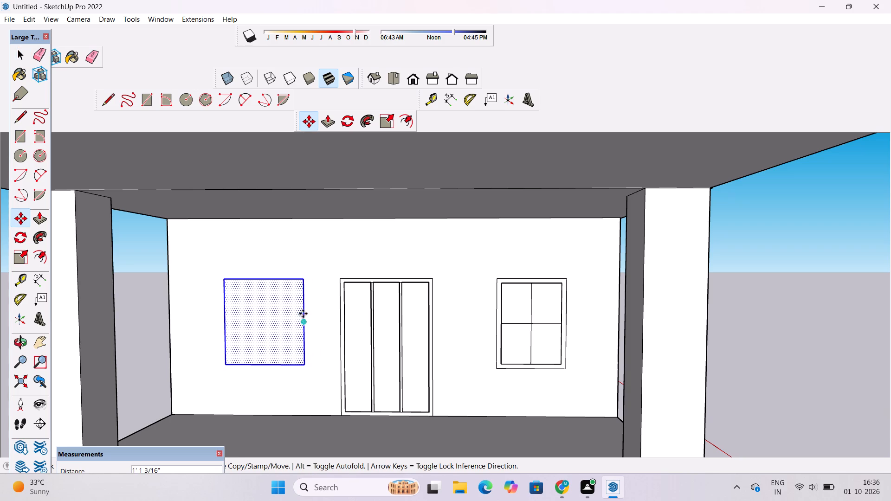
pyautogui.click(302, 281)
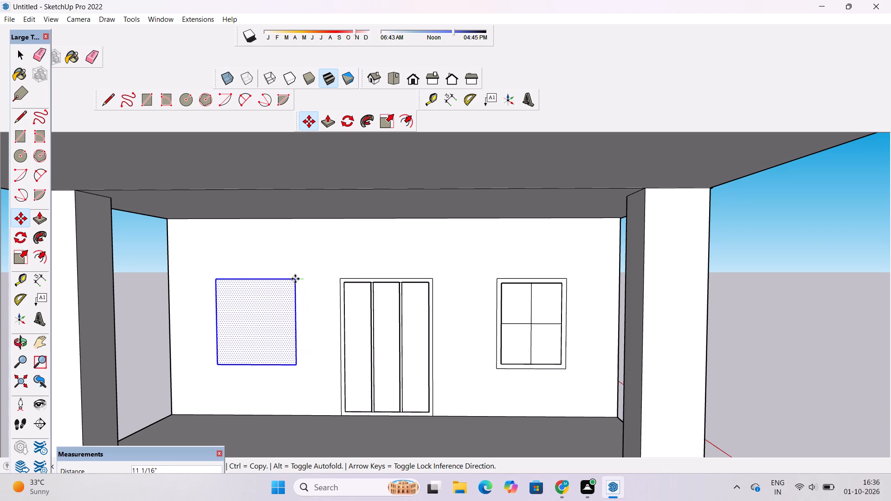
pyautogui.click(295, 279)
# Offset the rectangle inward about 5 1/4" as a window frame, matching the four-pane window's inner frame corner.
pyautogui.press('space')
pyautogui.press('o')
pyautogui.press('f')
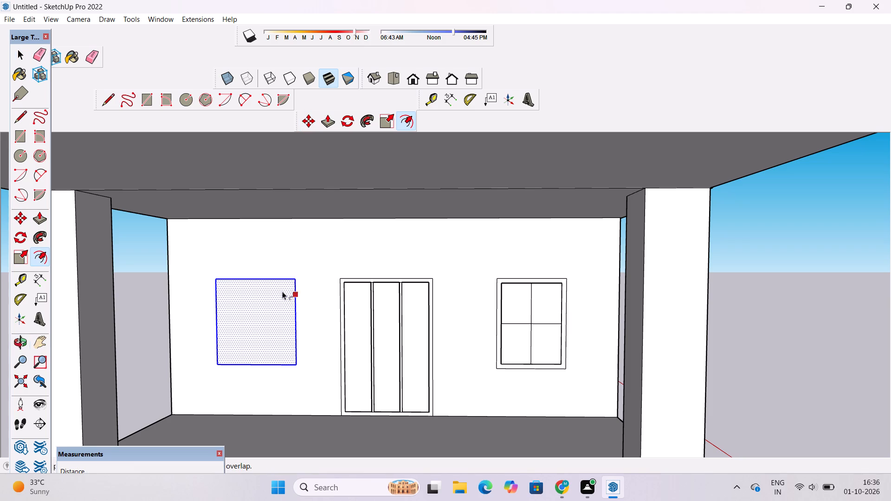
pyautogui.click(279, 283)
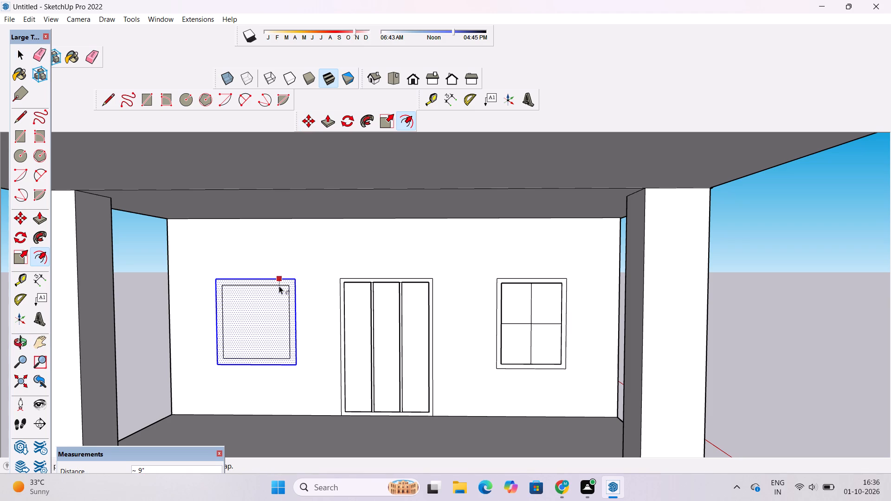
pyautogui.click(503, 283)
pyautogui.press('space')
pyautogui.click(773, 310)
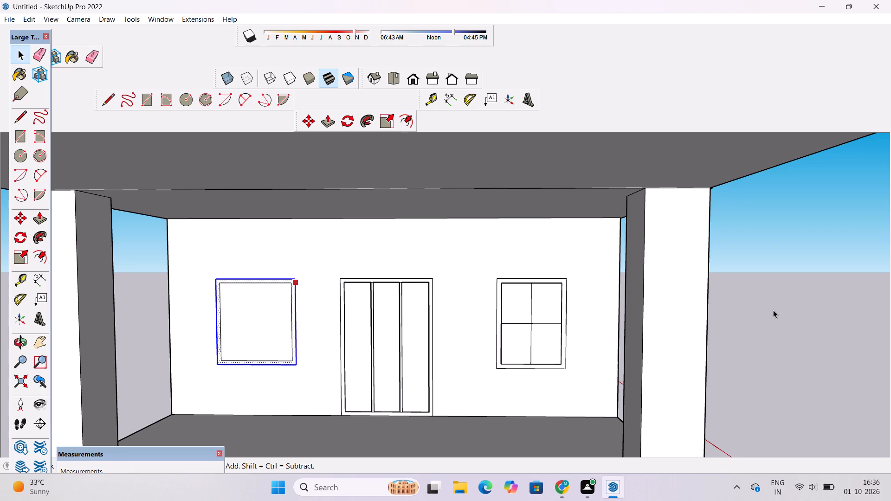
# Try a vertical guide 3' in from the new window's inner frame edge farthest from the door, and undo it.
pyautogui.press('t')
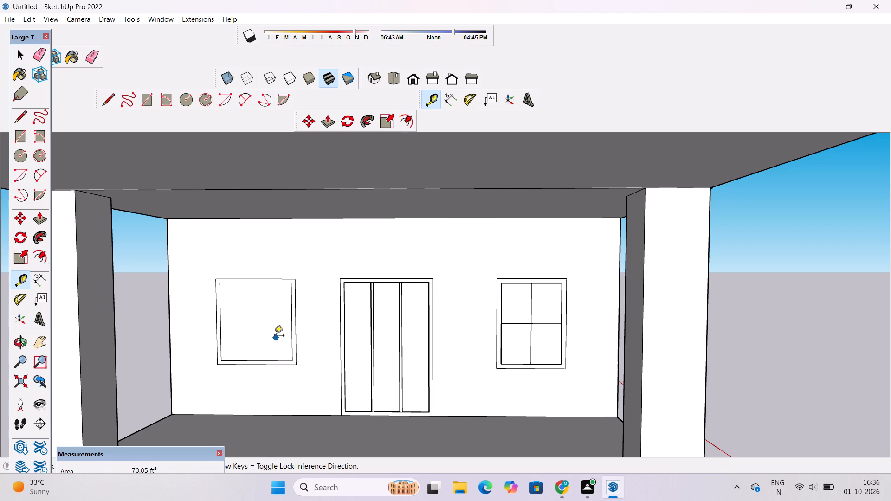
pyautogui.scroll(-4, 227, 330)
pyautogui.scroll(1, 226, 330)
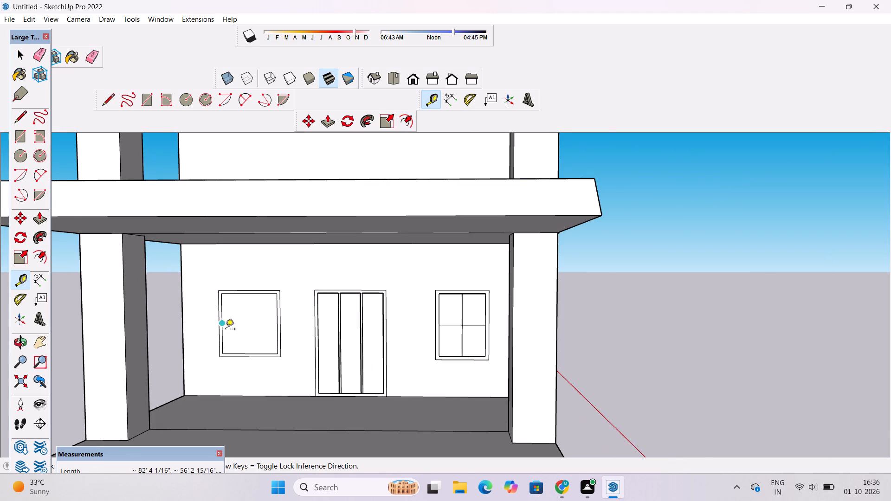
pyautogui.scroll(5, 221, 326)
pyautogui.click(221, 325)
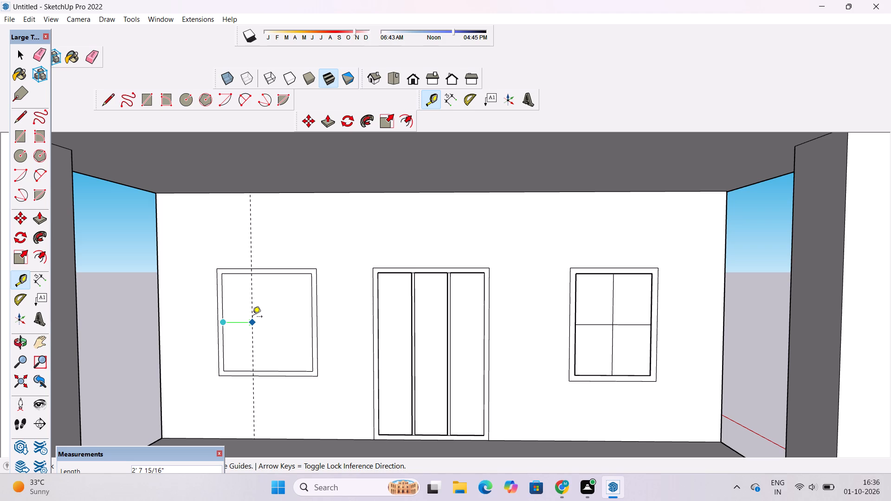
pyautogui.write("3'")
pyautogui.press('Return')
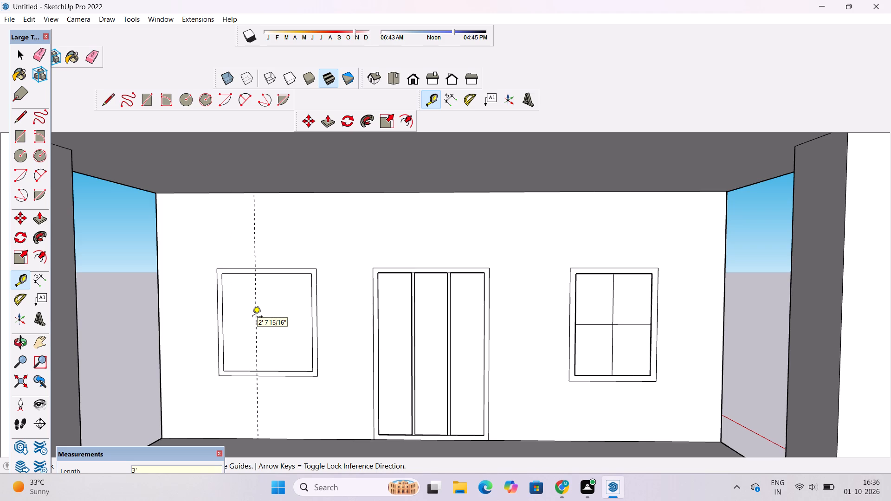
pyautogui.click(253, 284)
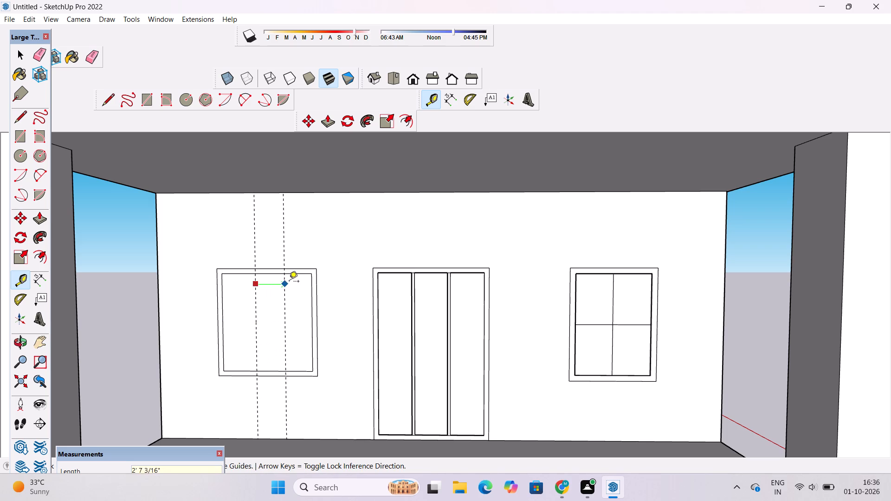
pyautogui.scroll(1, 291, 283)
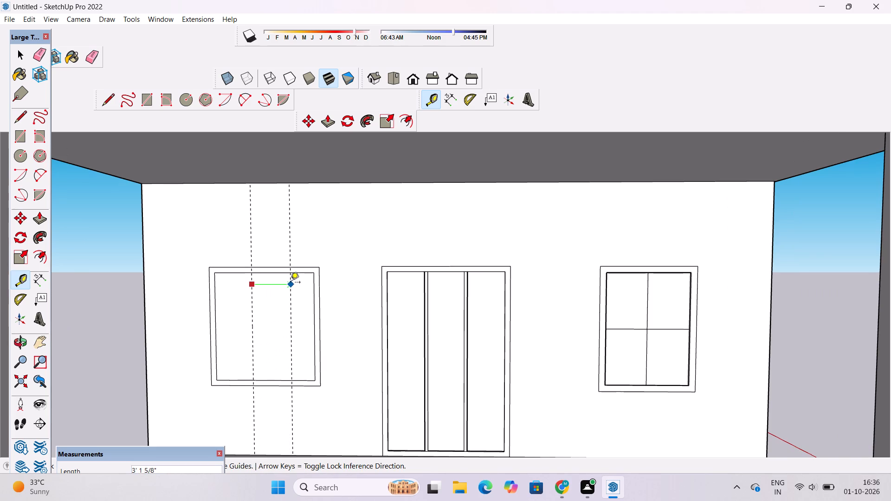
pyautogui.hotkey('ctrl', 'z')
# Place two vertical guides in the new window, each 2.5' in from one of the inner frame's side edges.
pyautogui.click(216, 295)
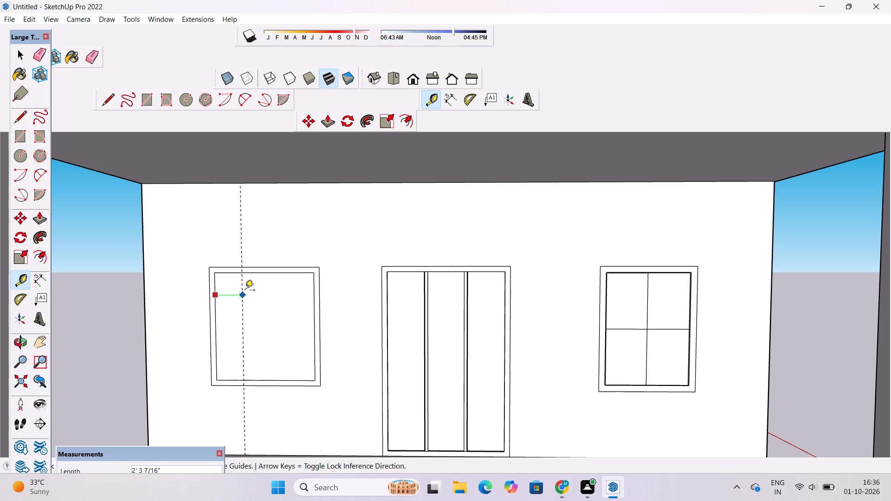
pyautogui.write("2.5'")
pyautogui.press('Return')
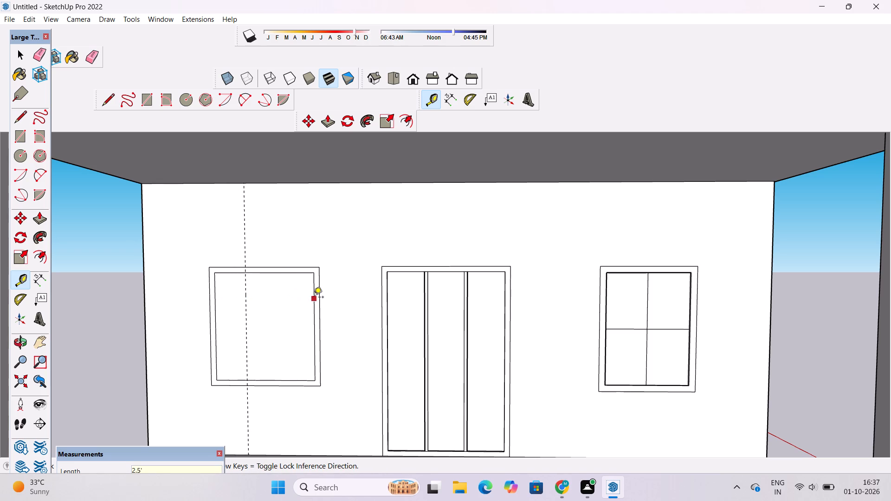
pyautogui.click(314, 296)
pyautogui.write('2.5')
pyautogui.press("'")
pyautogui.press('Return')
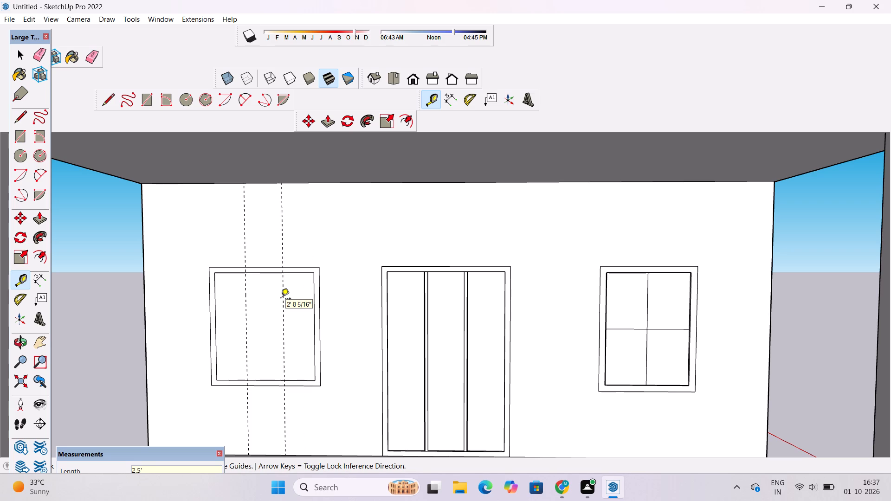
# Add a vertical guide 3" from the guide farthest from the door, towards the new window's centre.
pyautogui.click(248, 289)
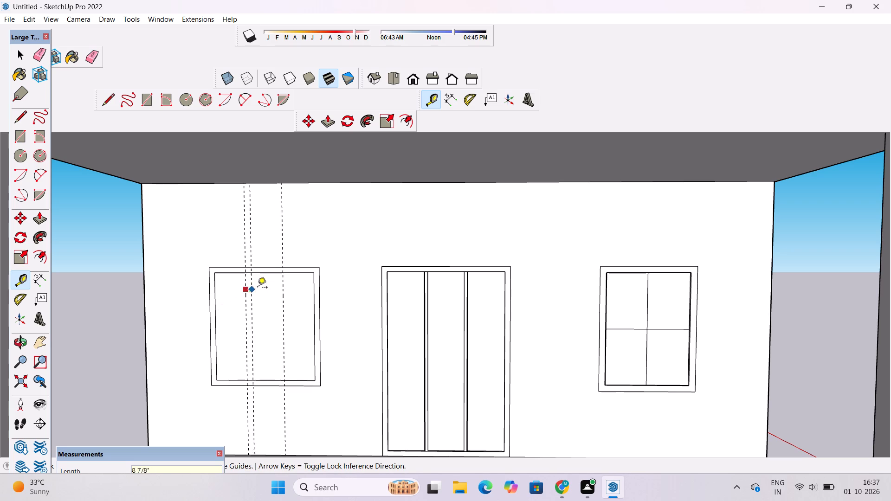
pyautogui.press('3')
pyautogui.hotkey('shift', '"')
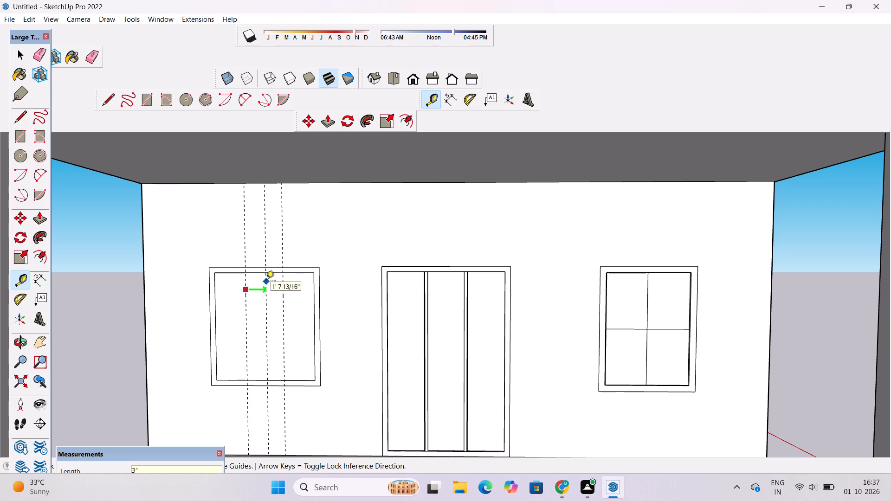
pyautogui.press('Return')
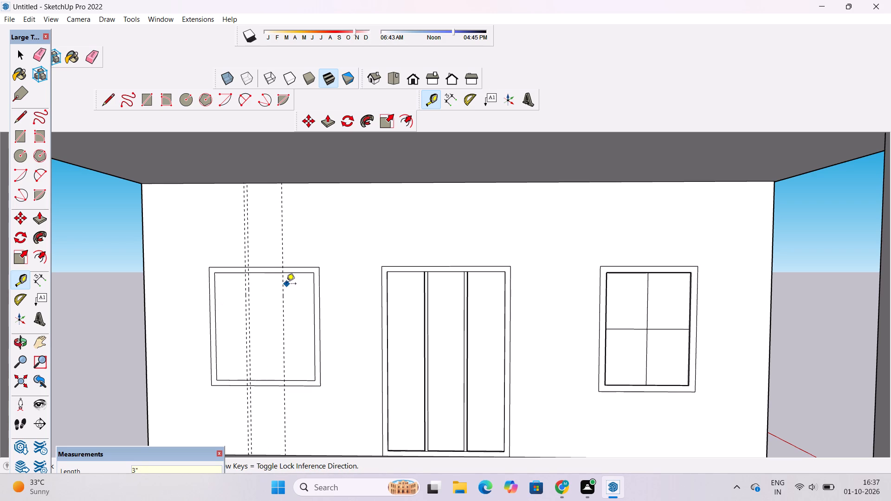
# Add a vertical guide 3" from the guide nearest the door, towards the new window's centre.
pyautogui.click(282, 283)
pyautogui.press('3')
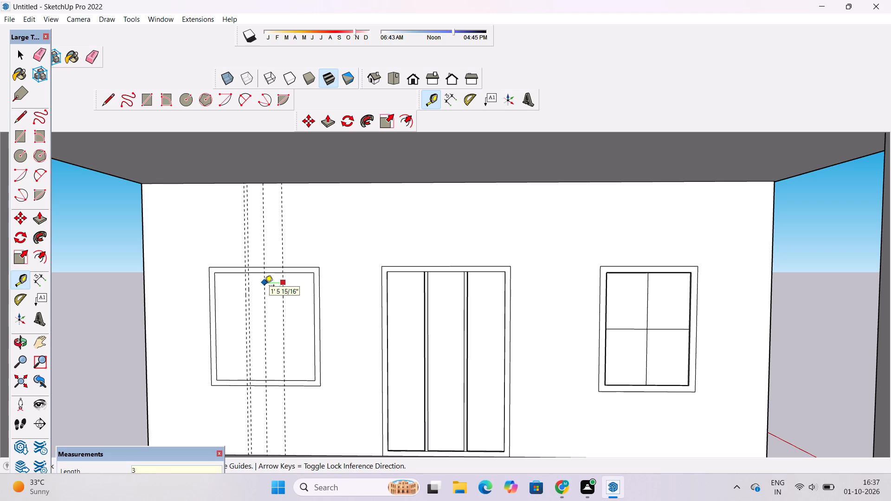
pyautogui.hotkey('shift', '"')
pyautogui.press('Return')
pyautogui.press('space')
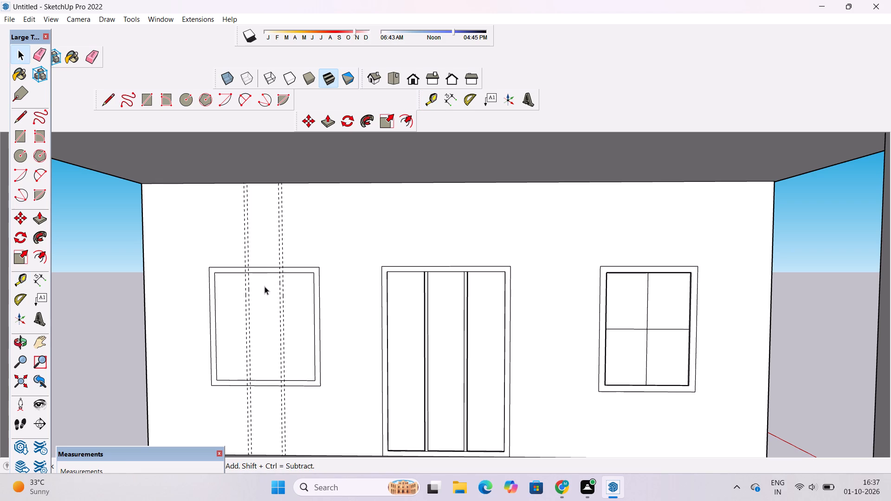
# Draw a 3" wide mullion rectangle, about 8' 8 11/16" tall, between the guide pair farthest from the door, spanning the inner frame's height.
pyautogui.write('r')
pyautogui.scroll(9, 252, 285)
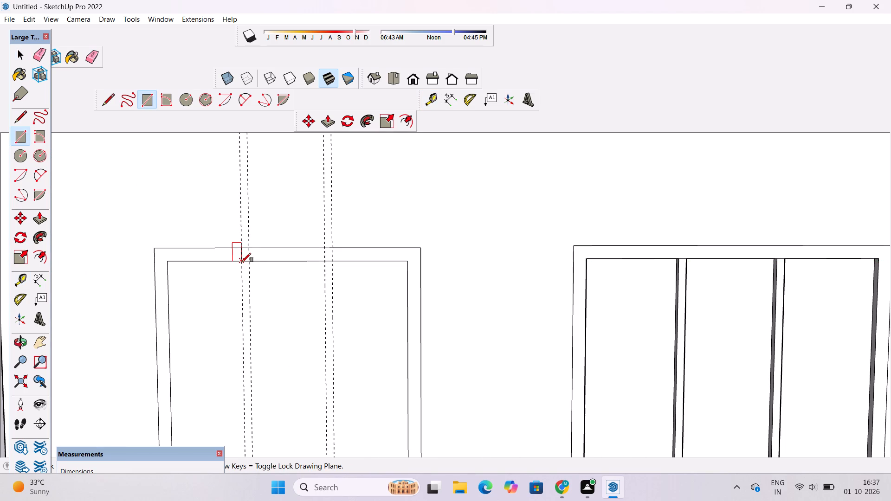
pyautogui.click(242, 262)
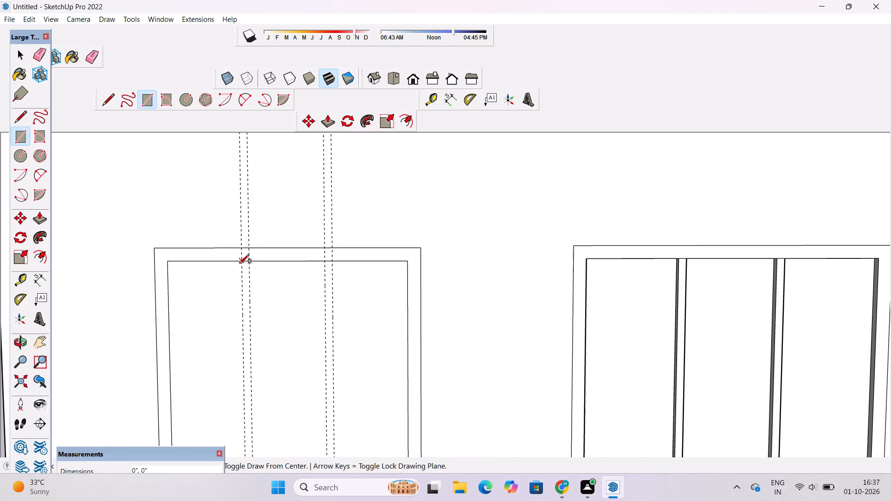
pyautogui.scroll(-4, 235, 253)
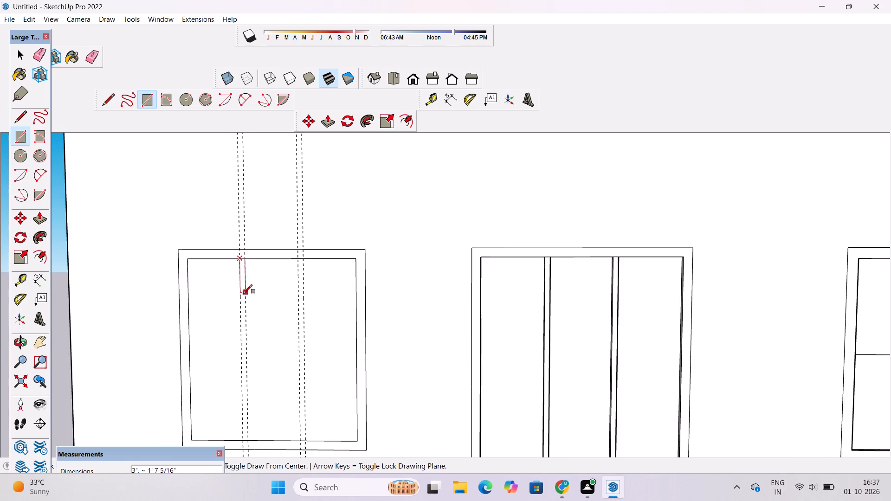
pyautogui.scroll(-3, 242, 296)
pyautogui.scroll(5, 236, 386)
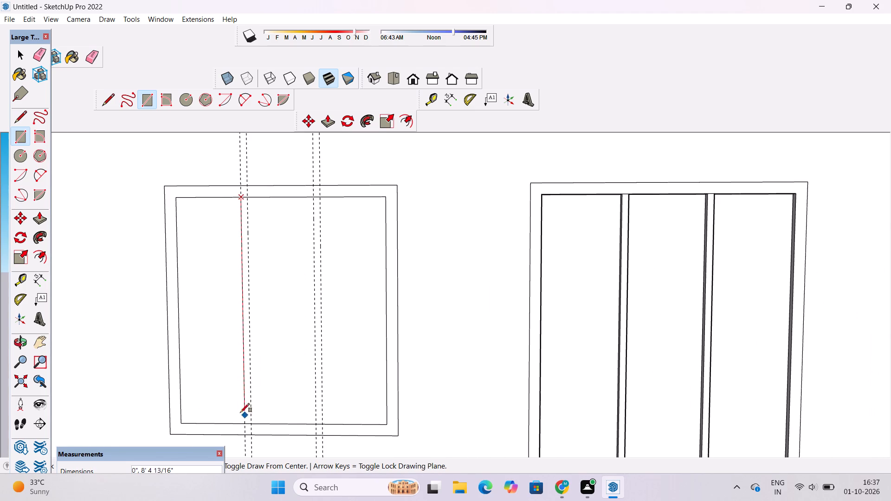
pyautogui.scroll(-5, 246, 367)
pyautogui.scroll(5, 250, 404)
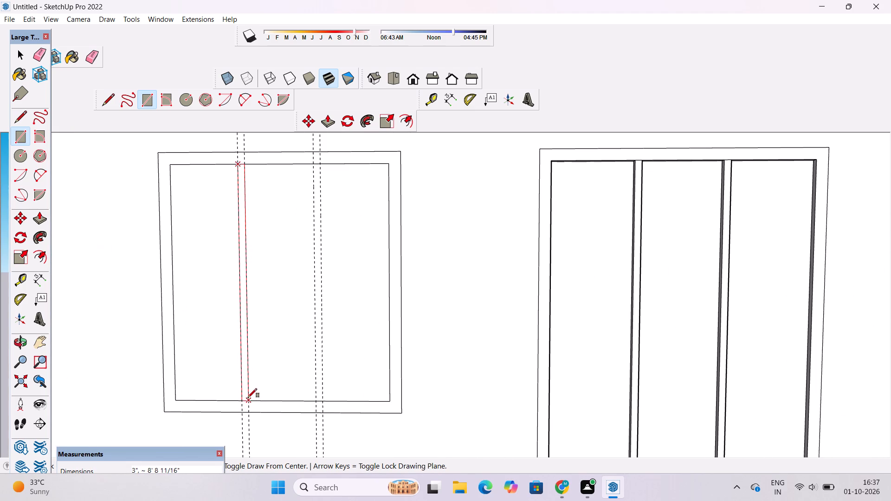
pyautogui.click(250, 401)
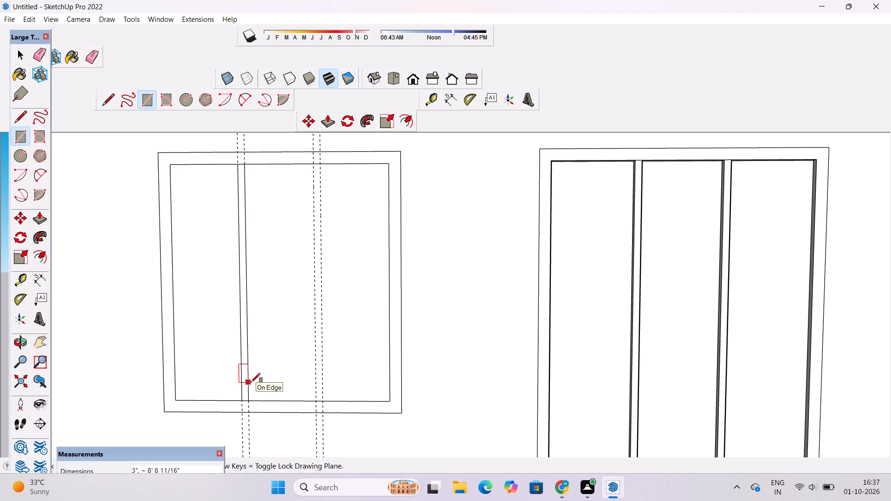
# Draw a second 3" wide mullion rectangle, about 8' 8 11/16" tall, between the guide pair nearest the door, spanning the inner frame's height.
pyautogui.scroll(-5, 247, 354)
pyautogui.scroll(5, 286, 232)
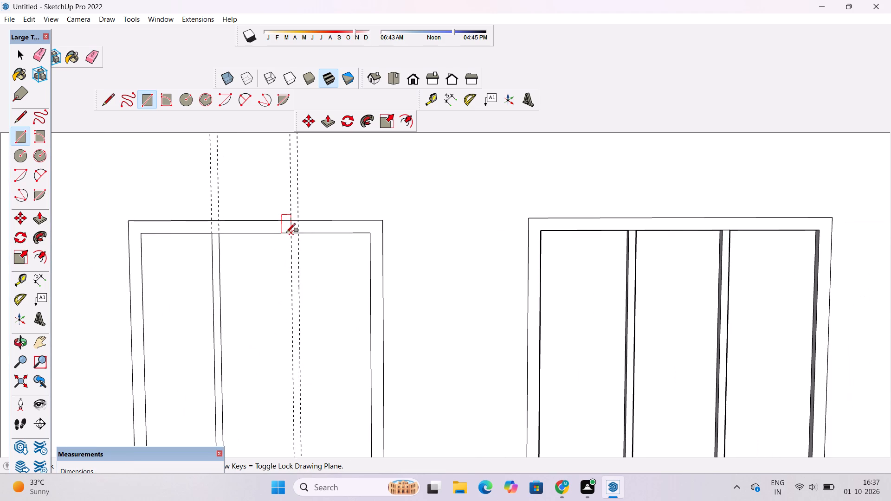
pyautogui.scroll(-2, 283, 235)
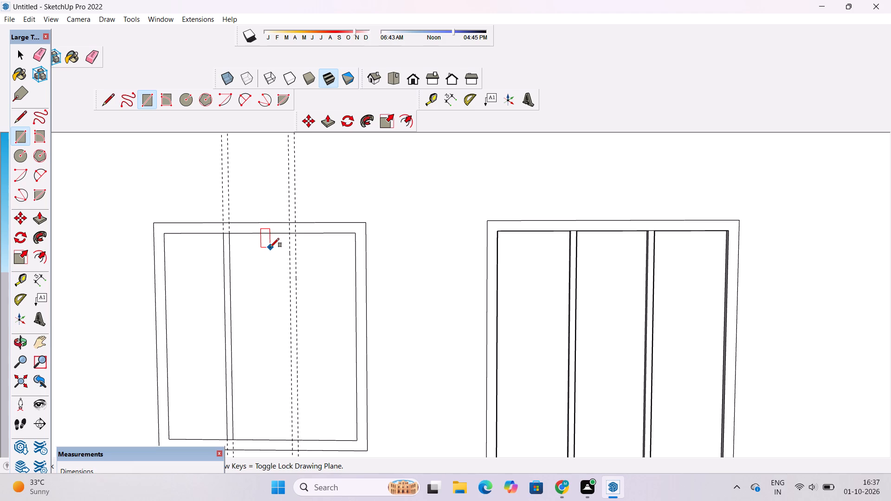
pyautogui.scroll(1, 244, 241)
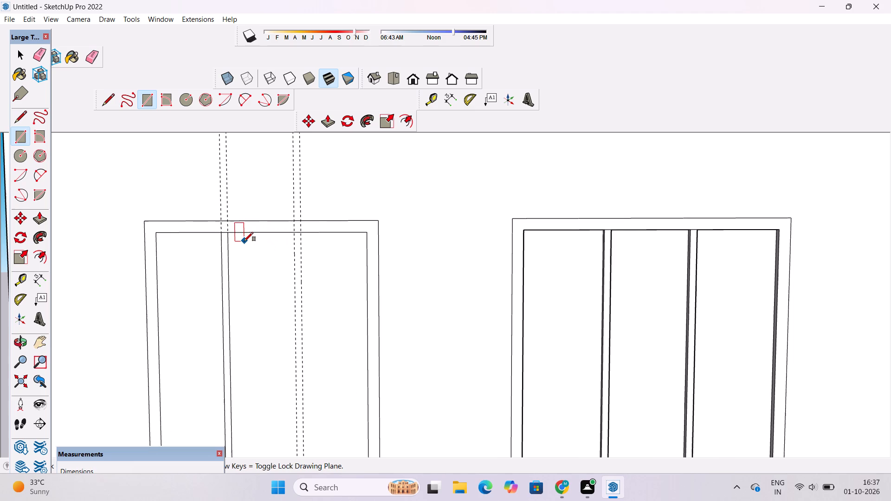
pyautogui.scroll(-1, 244, 241)
pyautogui.scroll(1, 238, 279)
pyautogui.scroll(-2, 220, 199)
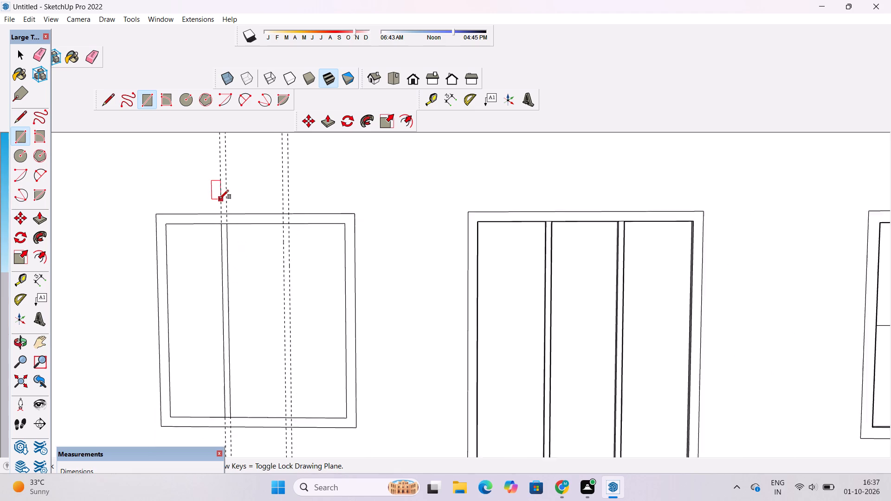
pyautogui.scroll(-1, 220, 199)
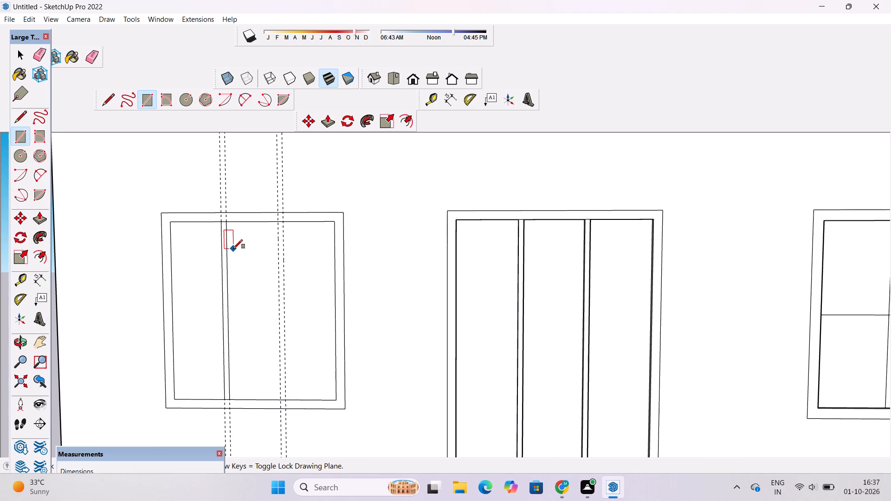
pyautogui.scroll(-1, 233, 249)
pyautogui.scroll(11, 252, 234)
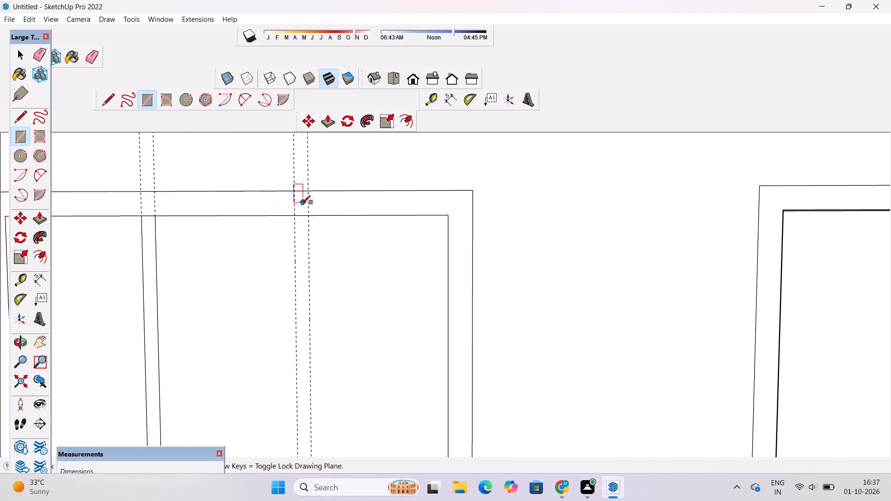
pyautogui.click(294, 216)
pyautogui.scroll(-13, 294, 216)
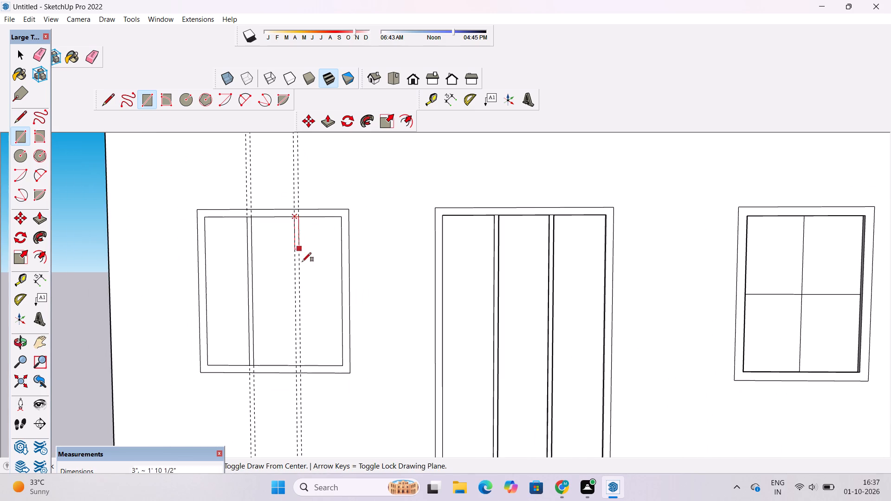
pyautogui.scroll(1, 285, 338)
pyautogui.scroll(6, 315, 379)
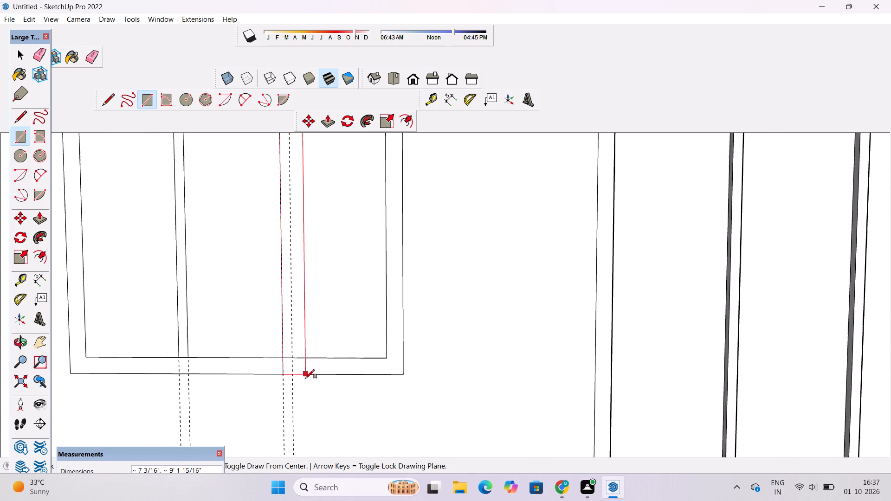
pyautogui.scroll(2, 305, 379)
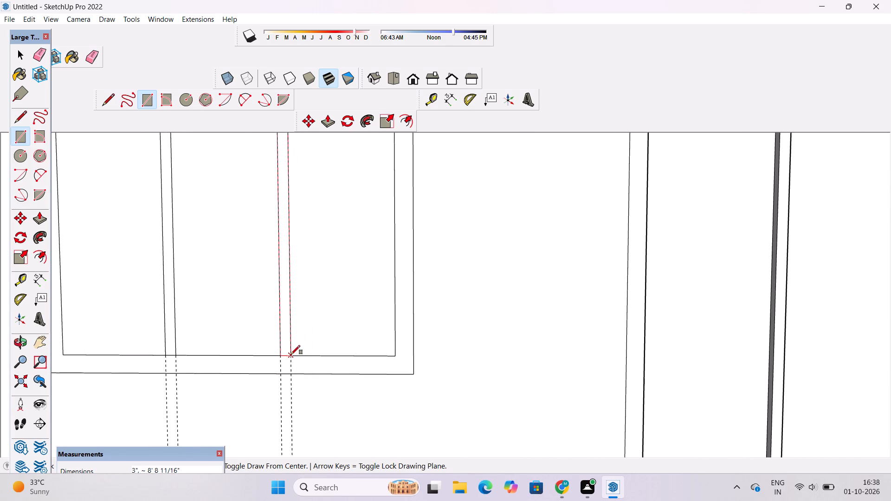
pyautogui.click(292, 354)
# Erase the four vertical guides running through the new window.
pyautogui.scroll(-15, 228, 338)
pyautogui.scroll(5, 226, 335)
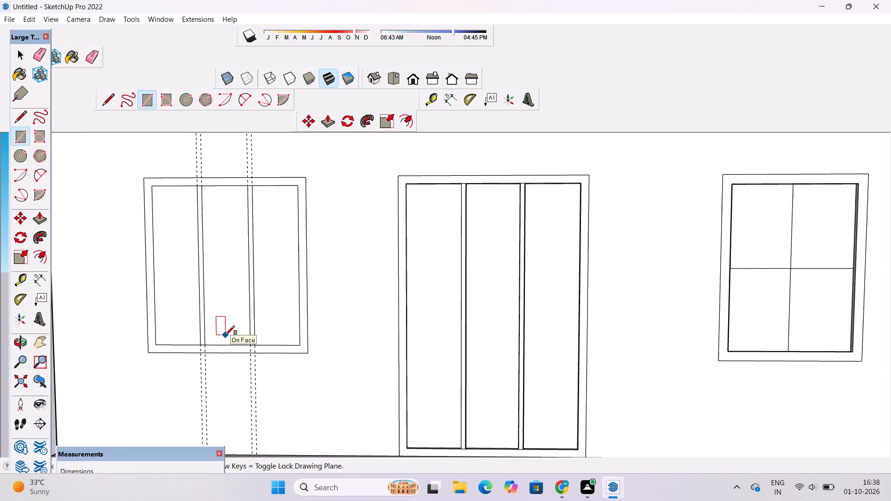
pyautogui.scroll(1, 226, 335)
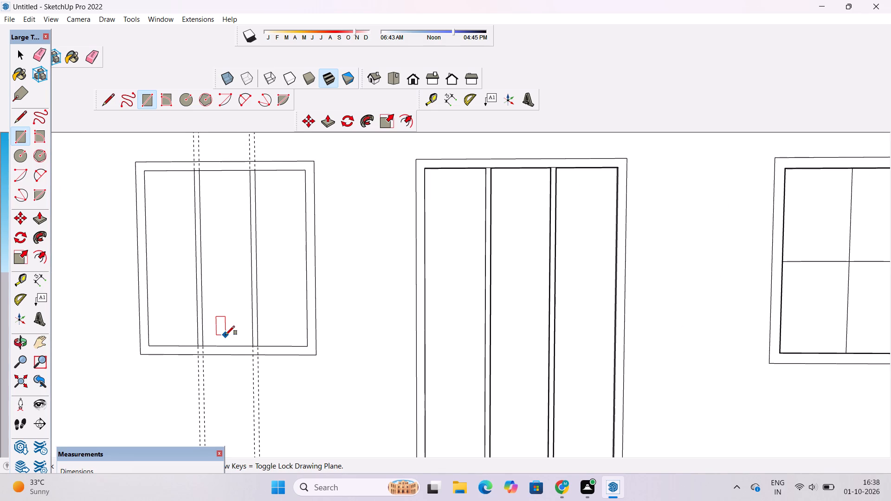
pyautogui.scroll(3, 239, 366)
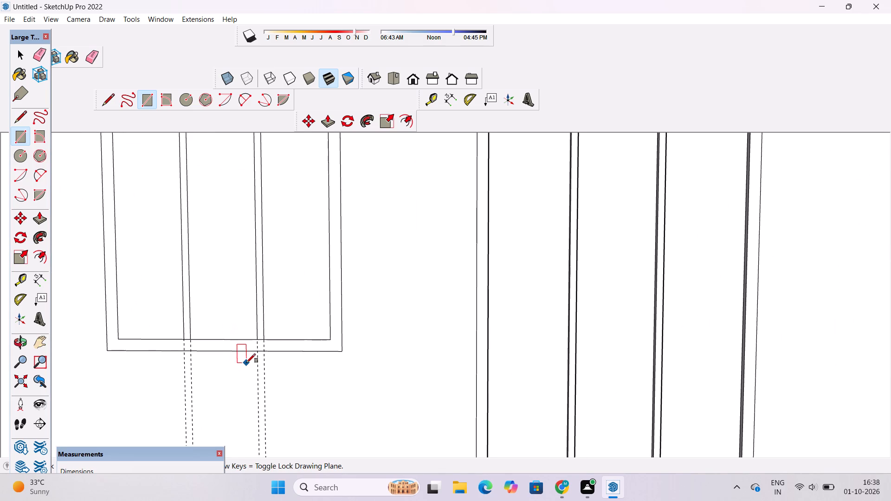
pyautogui.press('space')
pyautogui.press('e')
pyautogui.moveTo(272, 384); pyautogui.dragTo(176, 399)
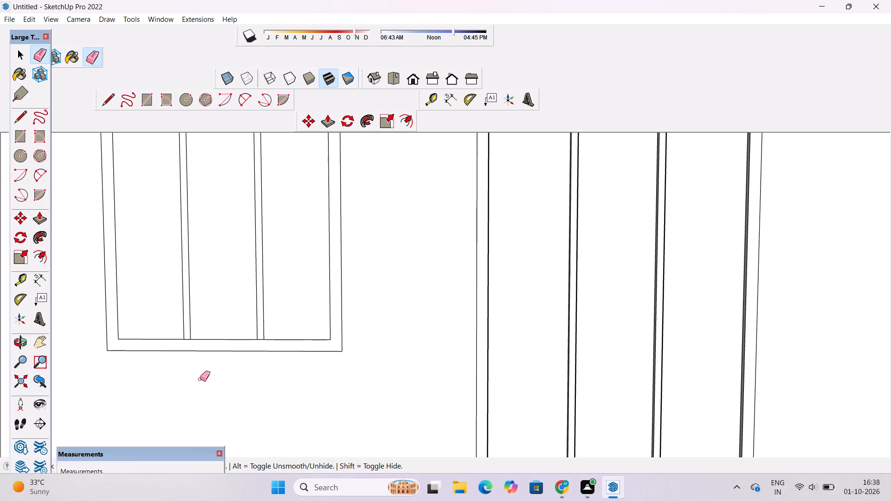
pyautogui.press('space')
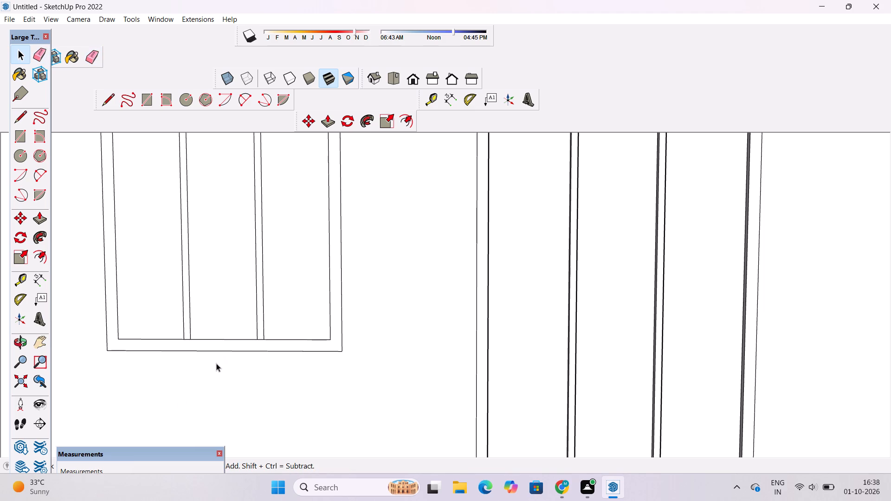
# Recess the new window's three panes 2" into the wall with Push/Pull, leaving the frame and mullions flush.
pyautogui.press('o')
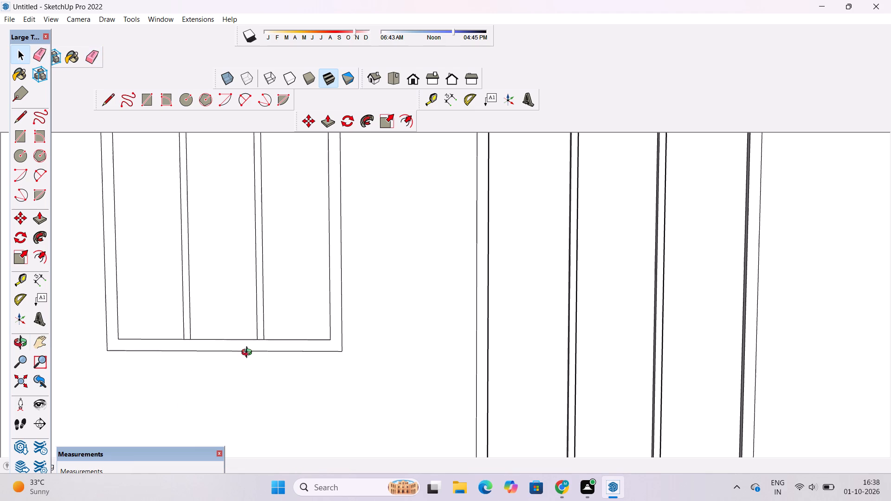
pyautogui.scroll(-4, 249, 353)
pyautogui.moveTo(316, 332); pyautogui.dragTo(277, 335)
pyautogui.scroll(-4, 274, 332)
pyautogui.keyDown('shift'); pyautogui.moveTo(275, 330); pyautogui.dragTo(321, 383); pyautogui.keyUp('shift')
pyautogui.scroll(3, 292, 379)
pyautogui.moveTo(292, 378); pyautogui.dragTo(314, 369)
pyautogui.keyDown('shift'); pyautogui.moveTo(314, 369); pyautogui.dragTo(307, 342); pyautogui.keyUp('shift')
pyautogui.keyDown('shift'); pyautogui.moveTo(329, 339); pyautogui.dragTo(311, 349); pyautogui.keyUp('shift')
pyautogui.scroll(-3, 310, 349)
pyautogui.moveTo(309, 346); pyautogui.dragTo(311, 360)
pyautogui.moveTo(311, 360); pyautogui.dragTo(287, 351)
pyautogui.keyDown('shift'); pyautogui.click(287, 351); pyautogui.keyUp('shift')
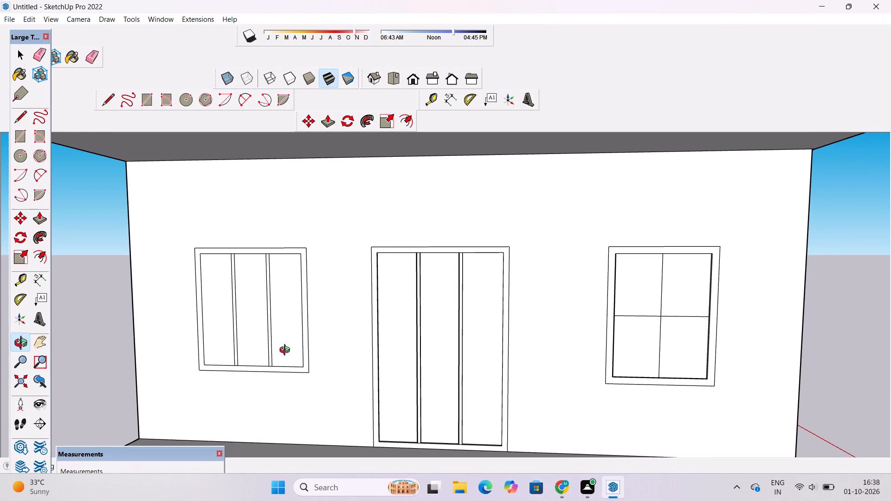
pyautogui.press('p')
pyautogui.click(284, 338)
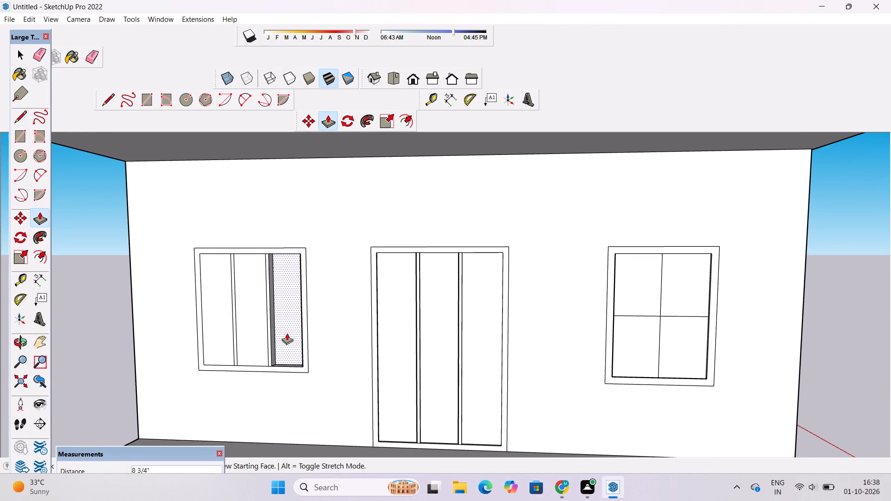
pyautogui.press('2')
pyautogui.hotkey('shift', '"')
pyautogui.press('Return')
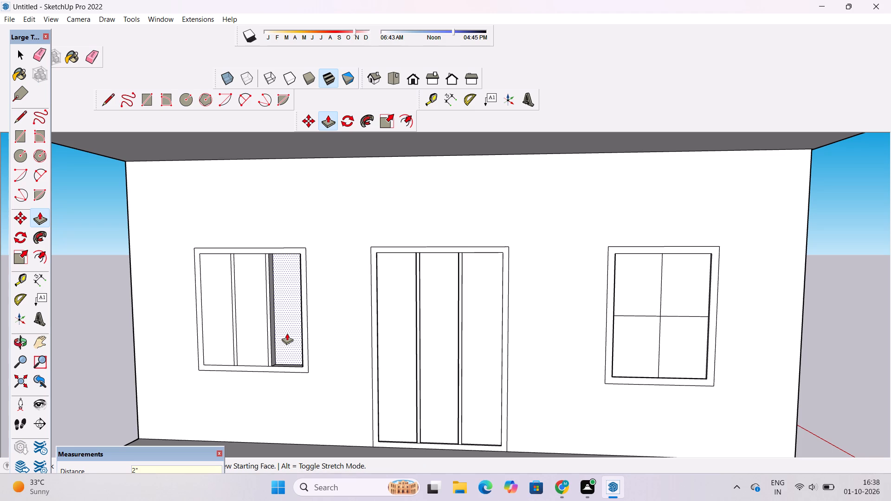
pyautogui.click(252, 289)
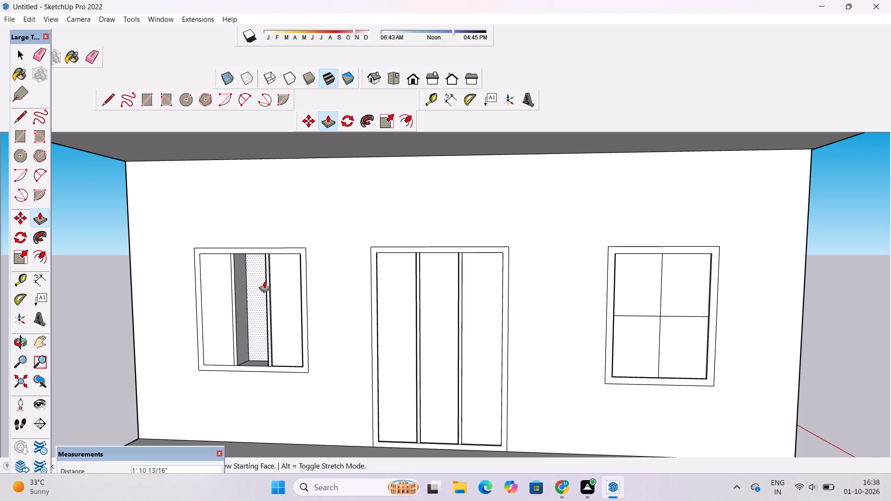
pyautogui.click(279, 276)
pyautogui.click(219, 283)
pyautogui.click(245, 271)
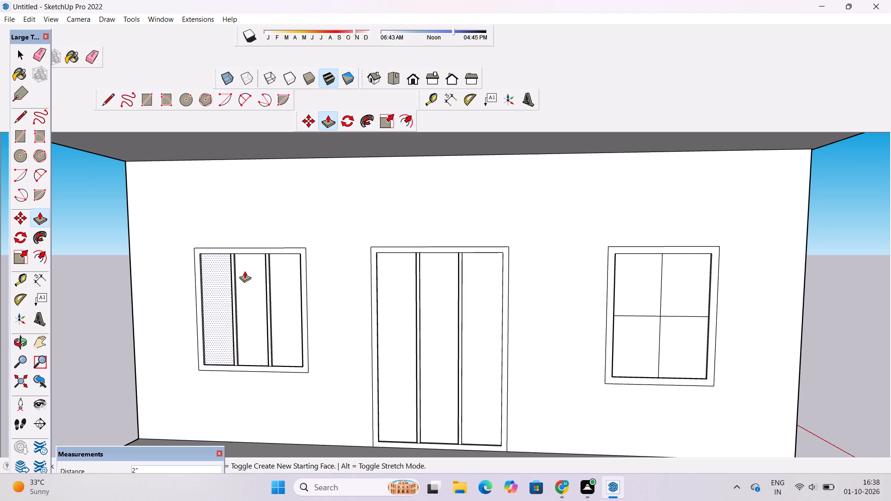
# Examine the porch wall with its door and two windows from several angles and distances.
pyautogui.scroll(-6, 218, 275)
pyautogui.scroll(6, 213, 300)
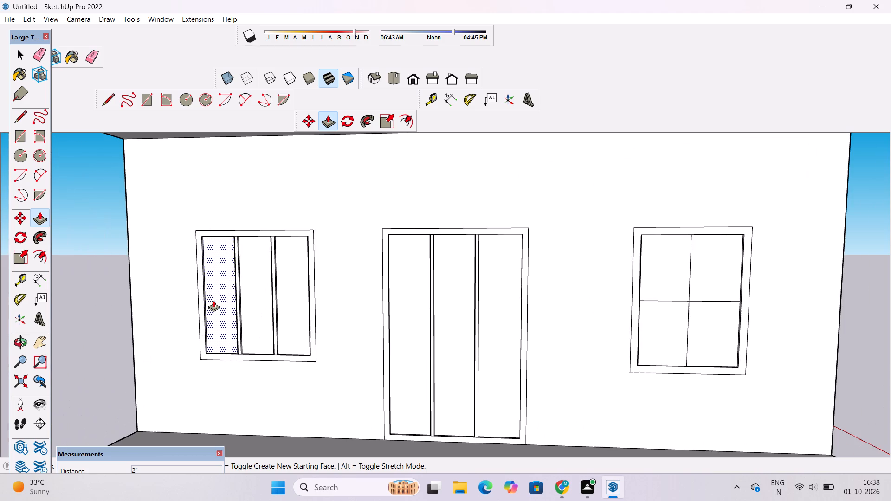
pyautogui.press('space')
pyautogui.press('o')
pyautogui.scroll(-4, 213, 306)
pyautogui.moveTo(290, 311); pyautogui.dragTo(245, 327)
pyautogui.scroll(4, 212, 308)
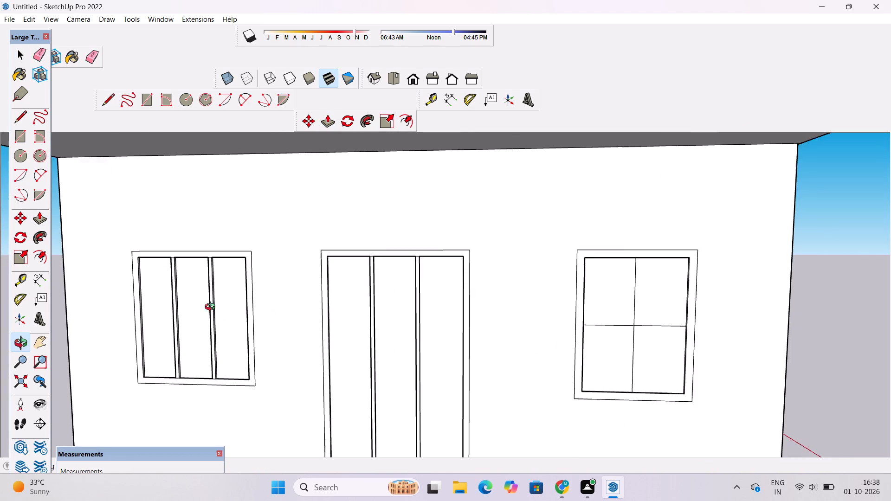
pyautogui.scroll(5, 212, 308)
pyautogui.moveTo(303, 316); pyautogui.dragTo(232, 327)
pyautogui.scroll(-5, 232, 326)
pyautogui.moveTo(226, 345); pyautogui.dragTo(278, 339)
pyautogui.moveTo(278, 339); pyautogui.dragTo(276, 302)
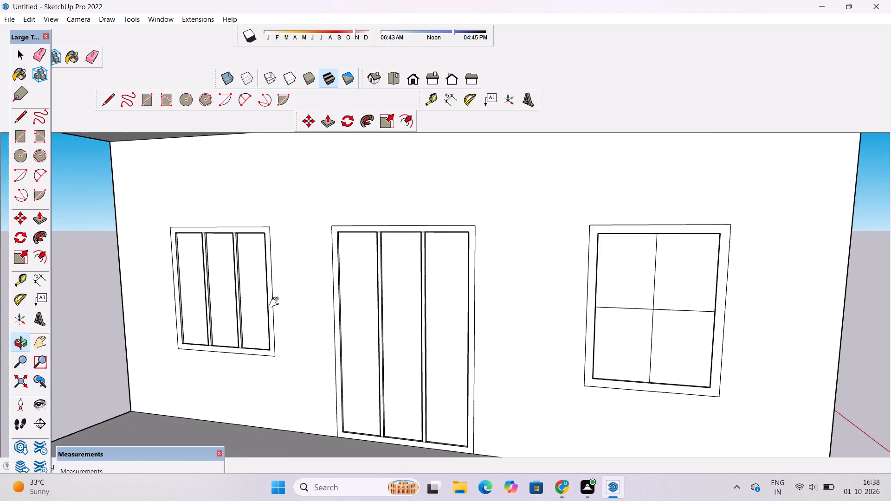
pyautogui.moveTo(276, 302); pyautogui.dragTo(276, 301)
pyautogui.keyDown('shift'); pyautogui.scroll(-6, 260, 288); pyautogui.keyUp('shift')
pyautogui.moveTo(268, 317); pyautogui.dragTo(319, 212)
pyautogui.scroll(-3, 319, 211)
pyautogui.moveTo(319, 228); pyautogui.dragTo(336, 318)
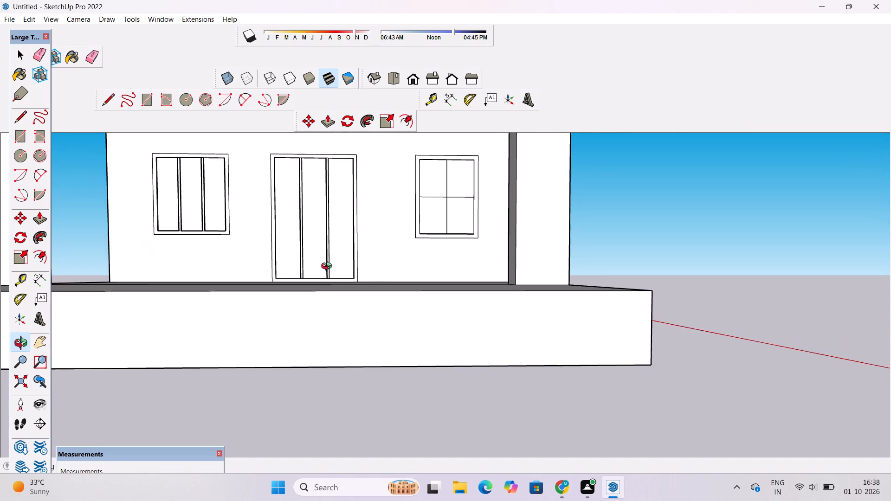
pyautogui.scroll(2, 329, 267)
pyautogui.keyDown('shift'); pyautogui.moveTo(329, 267); pyautogui.dragTo(329, 297); pyautogui.keyUp('shift')
pyautogui.keyDown('shift'); pyautogui.moveTo(325, 289); pyautogui.dragTo(316, 340); pyautogui.keyUp('shift')
pyautogui.scroll(-3, 298, 300)
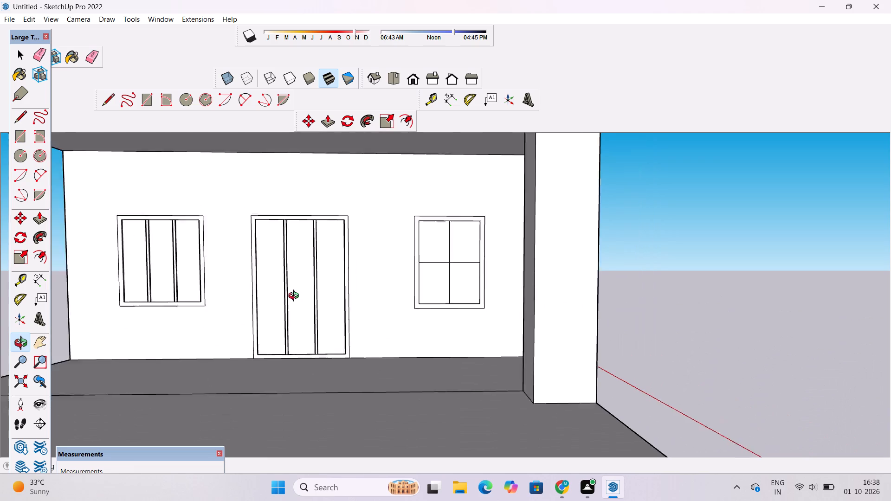
pyautogui.scroll(-3, 296, 297)
pyautogui.moveTo(322, 277); pyautogui.dragTo(265, 327)
pyautogui.scroll(9, 264, 319)
pyautogui.moveTo(271, 314); pyautogui.dragTo(283, 287)
pyautogui.moveTo(283, 287); pyautogui.dragTo(244, 328)
pyautogui.scroll(-2, 244, 328)
pyautogui.moveTo(247, 327); pyautogui.dragTo(258, 319)
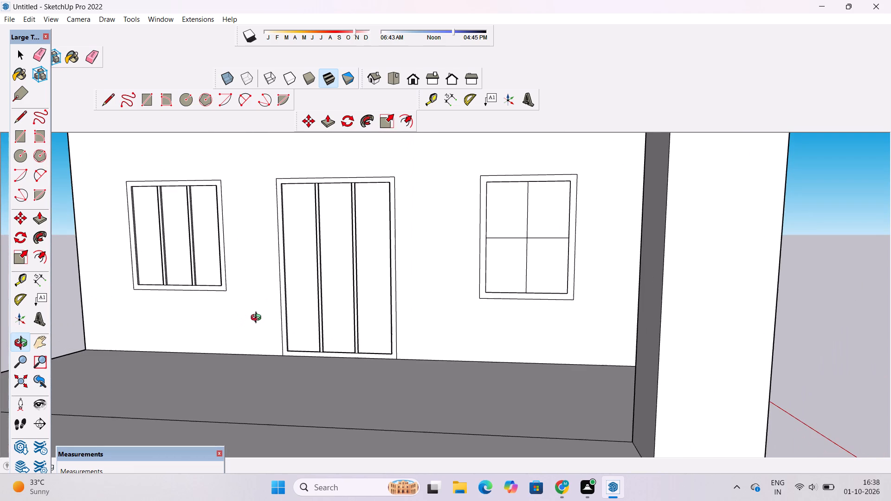
# Undo the window's pane recesses, vertical mullions and guides, back to its plain double frame.
pyautogui.moveTo(260, 318); pyautogui.dragTo(266, 311)
pyautogui.hotkey('ctrl', 'z')
pyautogui.hotkey('ctrl', 'z')
pyautogui.hotkey('ctrl', 'z')
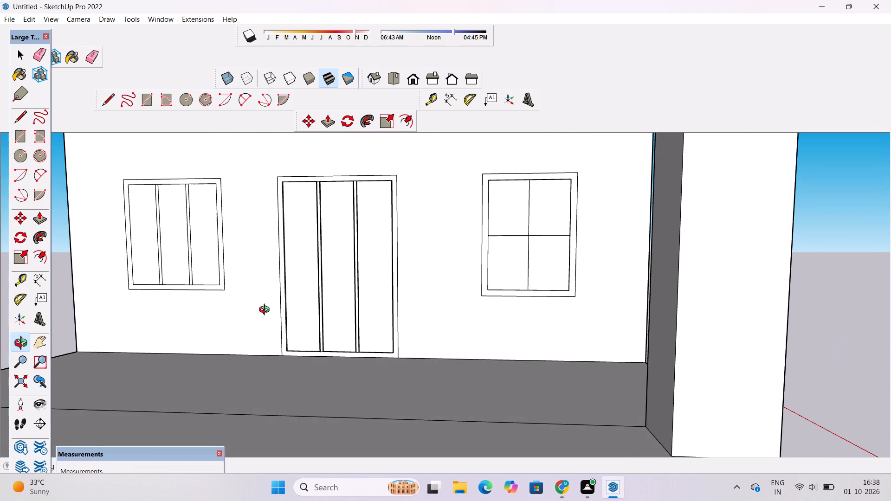
pyautogui.hotkey('ctrl', 'z')
pyautogui.hotkey('ctrl', 'z')
pyautogui.hotkey('ctrl', 'z')
pyautogui.hotkey('ctrl', 'z')
pyautogui.hotkey('ctrl', 'z')
pyautogui.hotkey('ctrl', 'z')
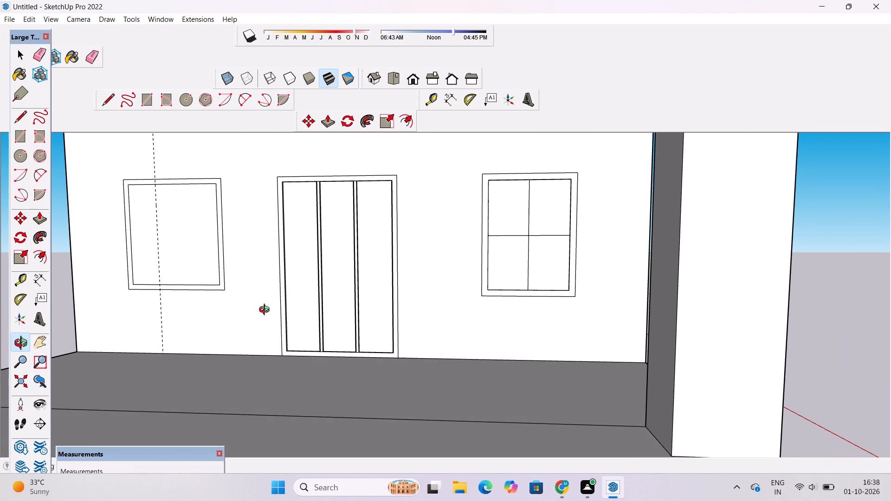
pyautogui.hotkey('ctrl', 'z')
# Place a vertical and a horizontal guide through the centre of the plain window's inner frame with the Tape Measure.
pyautogui.scroll(-3, 249, 310)
pyautogui.scroll(2, 244, 318)
pyautogui.moveTo(235, 321); pyautogui.dragTo(262, 321)
pyautogui.moveTo(258, 319); pyautogui.dragTo(240, 319)
pyautogui.keyDown('shift'); pyautogui.moveTo(244, 319); pyautogui.dragTo(286, 317); pyautogui.keyUp('shift')
pyautogui.press('t')
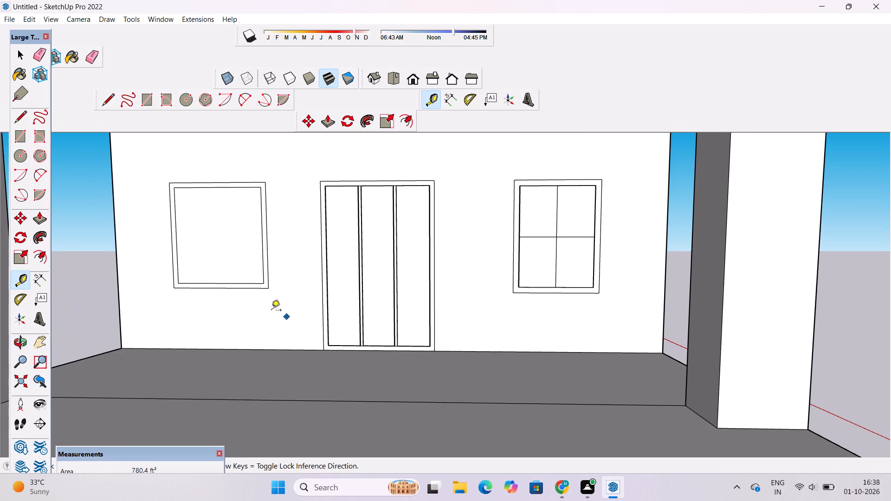
pyautogui.click(177, 238)
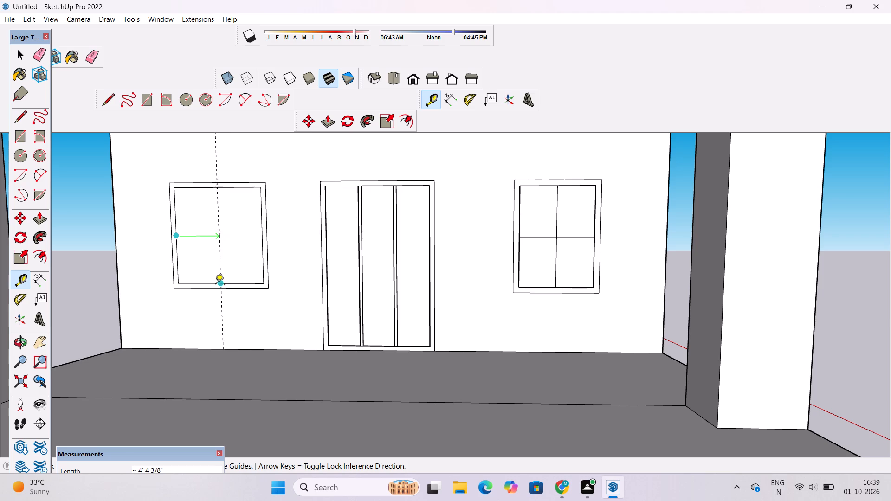
pyautogui.click(215, 285)
pyautogui.click(224, 186)
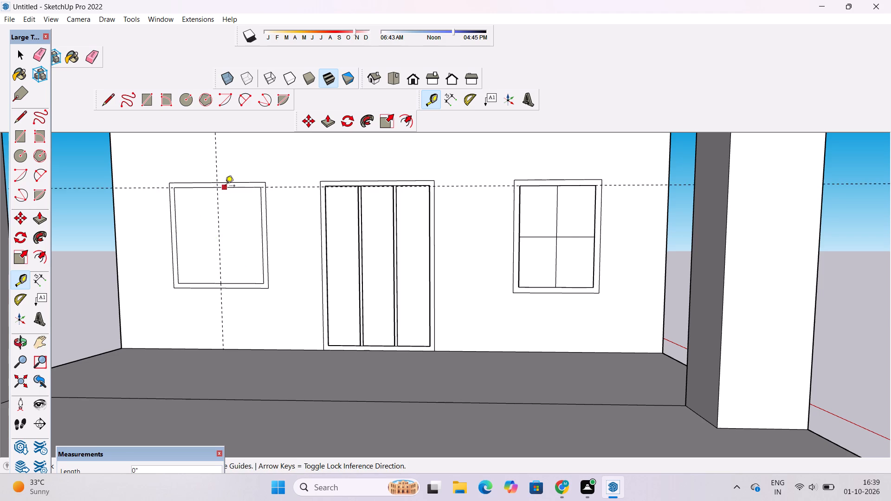
pyautogui.click(261, 237)
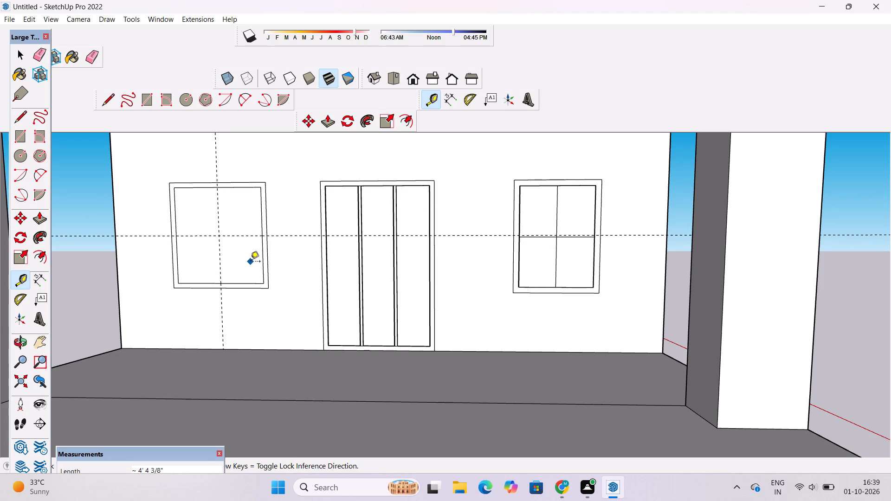
# Draw a horizontal line and a vertical line about 8' 8 11/16" long along the guides, dividing the inner frame into four panes.
pyautogui.press('l')
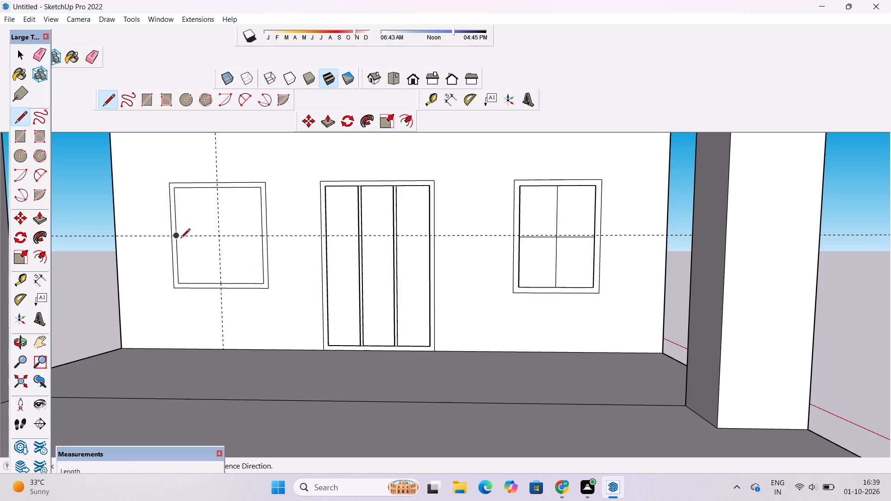
pyautogui.click(178, 238)
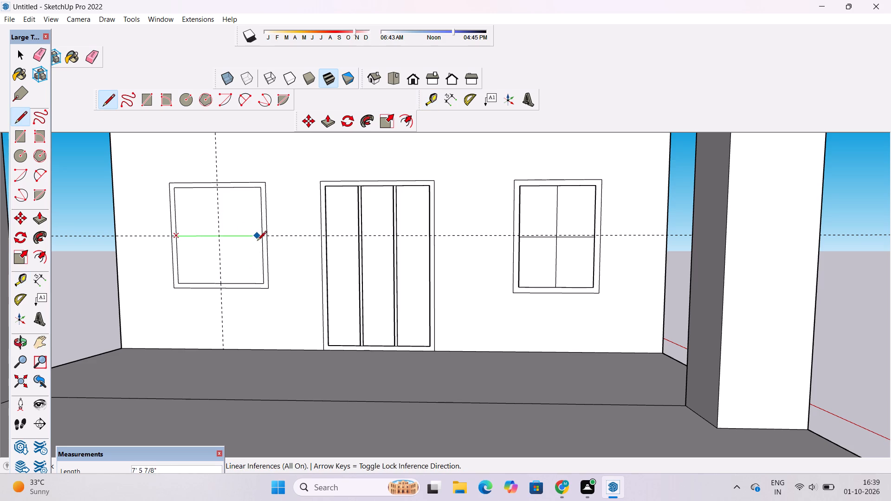
pyautogui.click(262, 238)
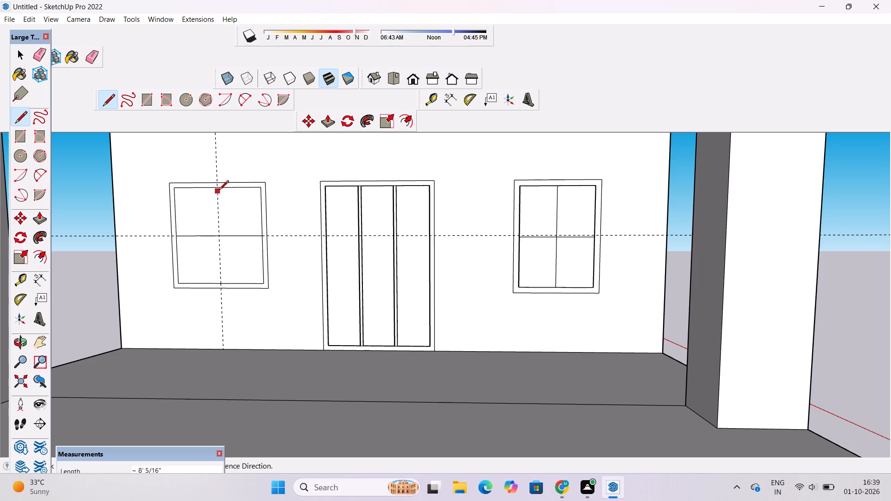
pyautogui.click(219, 188)
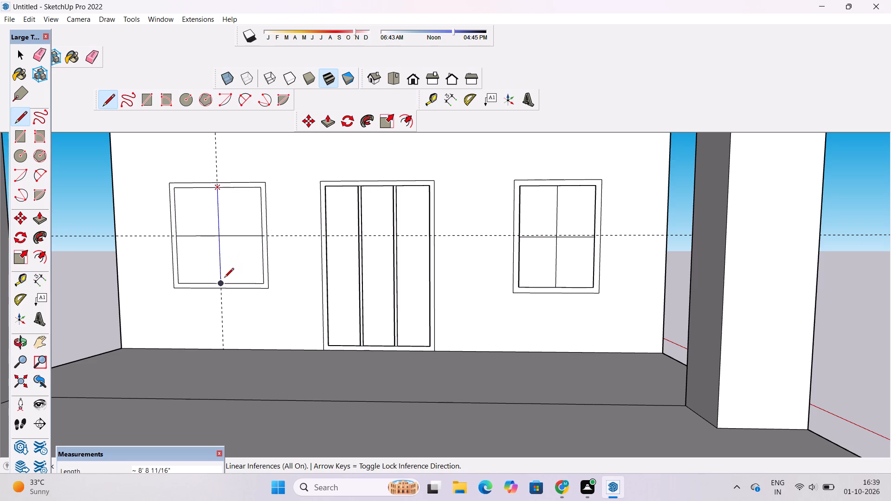
pyautogui.click(222, 283)
# Erase the horizontal and vertical guides crossing the newly divided window.
pyautogui.press('o')
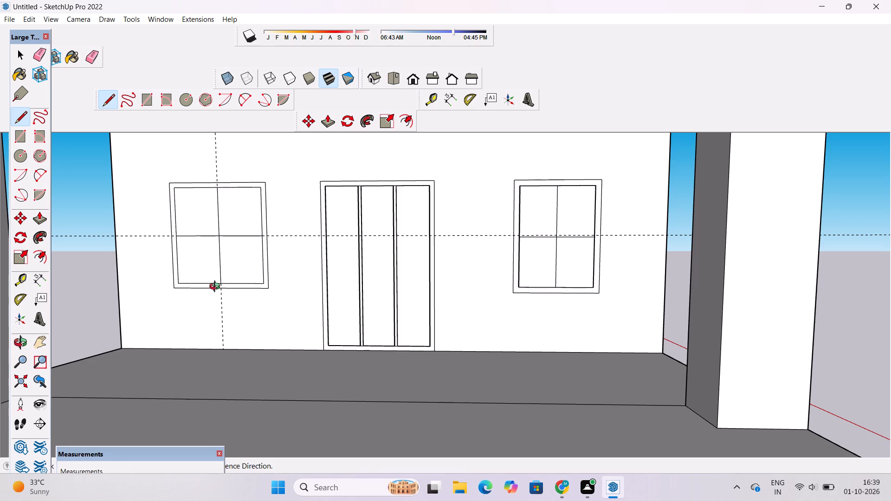
pyautogui.scroll(-5, 217, 288)
pyautogui.moveTo(297, 284); pyautogui.dragTo(272, 282)
pyautogui.scroll(5, 229, 266)
pyautogui.keyDown('shift'); pyautogui.moveTo(228, 266); pyautogui.dragTo(278, 254); pyautogui.keyUp('shift')
pyautogui.moveTo(267, 260); pyautogui.dragTo(257, 263)
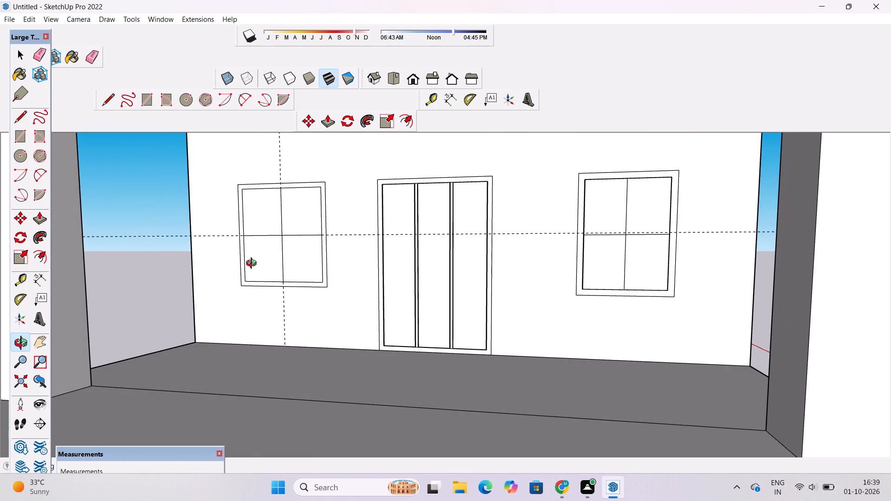
pyautogui.press('e')
pyautogui.scroll(-3, 253, 264)
pyautogui.moveTo(176, 229); pyautogui.dragTo(182, 255)
pyautogui.moveTo(277, 178); pyautogui.dragTo(284, 181)
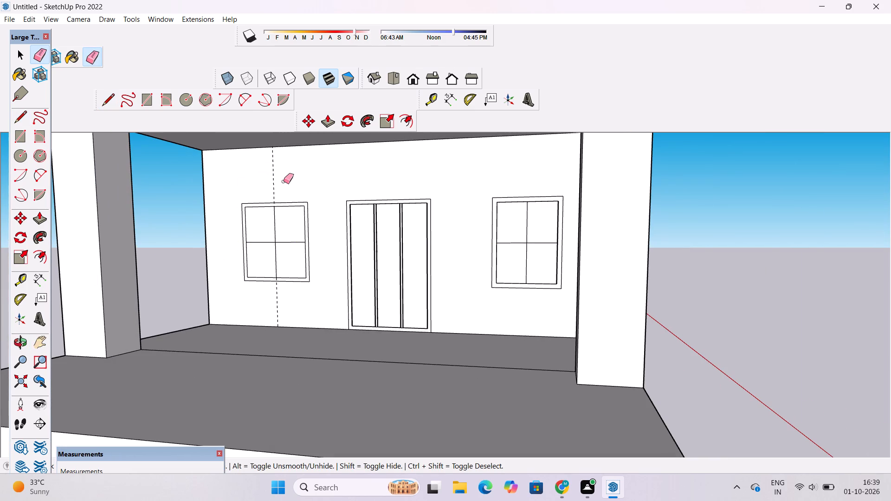
pyautogui.click(274, 174)
pyautogui.press('space')
# Recess the upper pane nearest the door in the newly divided window by 2" with Push/Pull.
pyautogui.write('o')
pyautogui.scroll(-1, 270, 187)
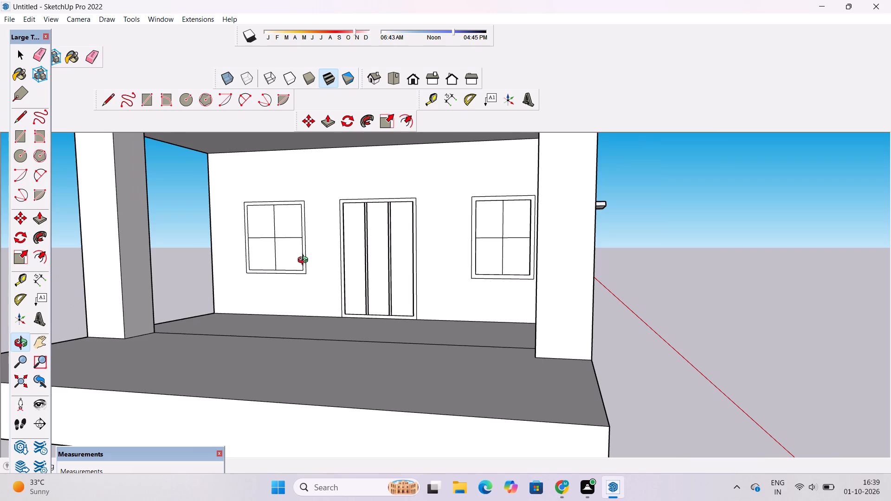
pyautogui.scroll(3, 305, 261)
pyautogui.moveTo(315, 254); pyautogui.dragTo(276, 262)
pyautogui.scroll(4, 248, 232)
pyautogui.keyDown('shift'); pyautogui.moveTo(254, 231); pyautogui.dragTo(252, 262); pyautogui.keyUp('shift')
pyautogui.moveTo(280, 271); pyautogui.dragTo(291, 273)
pyautogui.moveTo(298, 271); pyautogui.dragTo(283, 274)
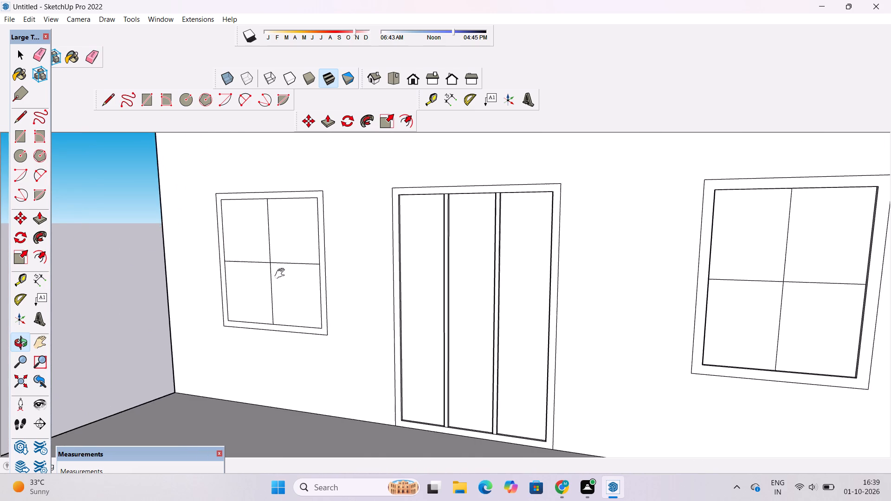
pyautogui.scroll(2, 278, 275)
pyautogui.keyDown('shift'); pyautogui.moveTo(261, 274); pyautogui.dragTo(236, 278); pyautogui.keyUp('shift')
pyautogui.click(236, 278)
pyautogui.press('space')
pyautogui.click(274, 244)
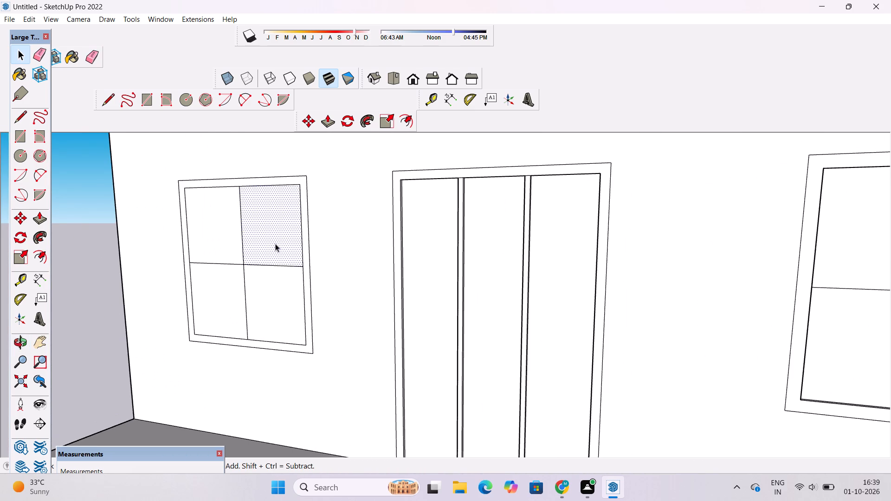
pyautogui.press('p')
pyautogui.click(275, 244)
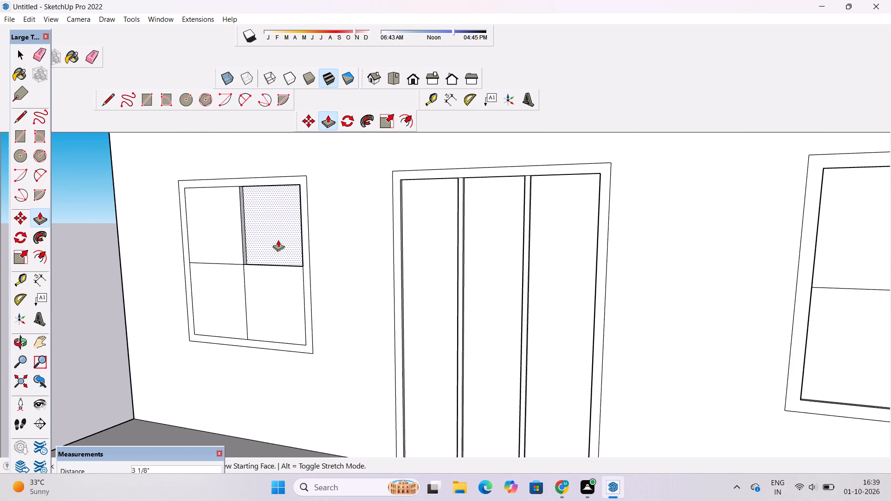
pyautogui.press('2')
pyautogui.hotkey('shift', '"')
pyautogui.press('Return')
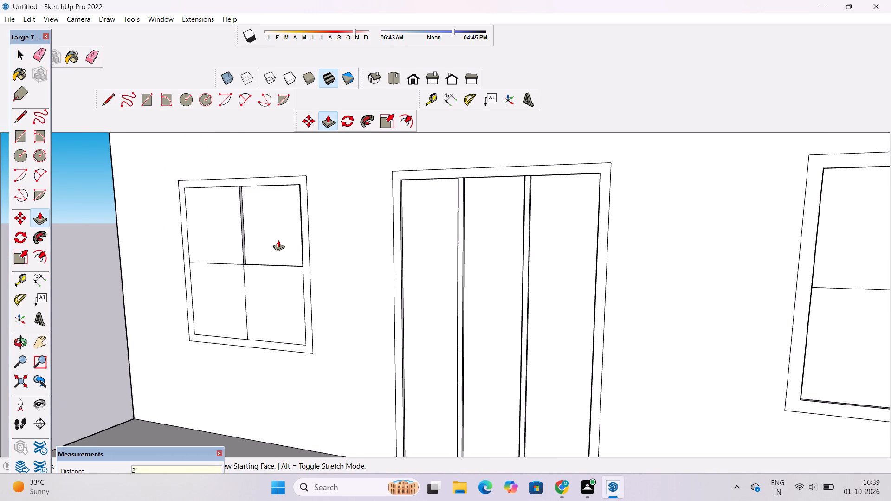
# Recess the window's other three panes 2" with Push/Pull, matching the depth of the pane already recessed.
pyautogui.click(279, 277)
pyautogui.click(281, 247)
pyautogui.click(222, 281)
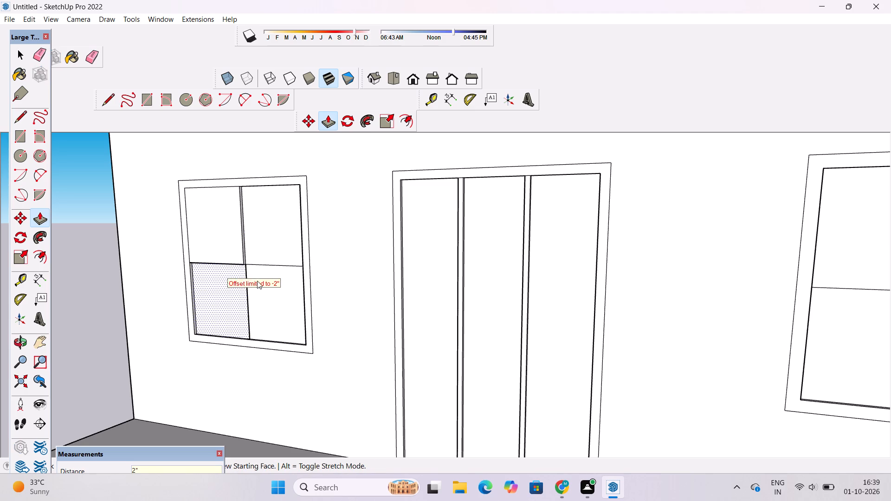
pyautogui.click(263, 287)
pyautogui.click(224, 252)
pyautogui.click(261, 244)
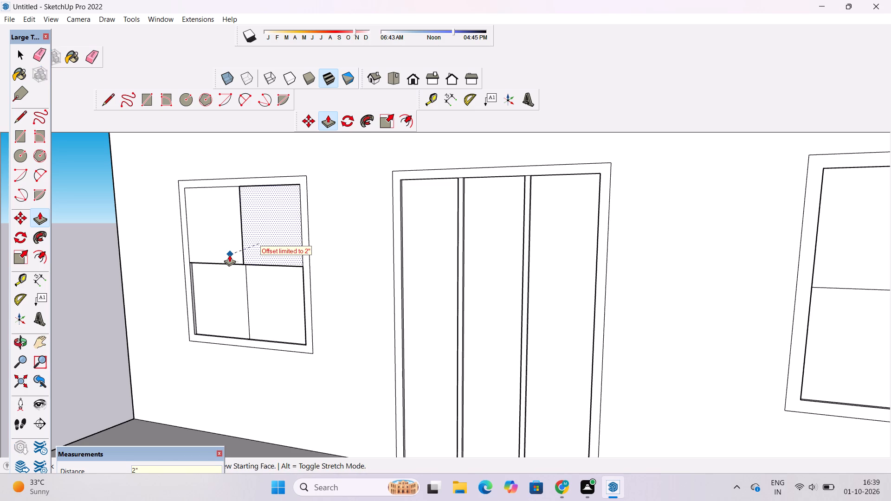
pyautogui.press('space')
pyautogui.click(226, 254)
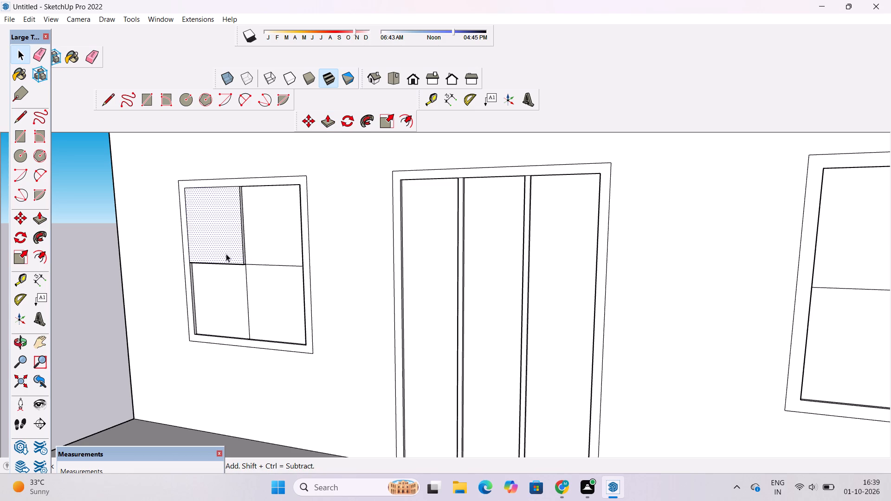
pyautogui.press('p')
pyautogui.click(226, 254)
pyautogui.click(269, 243)
pyautogui.press('space')
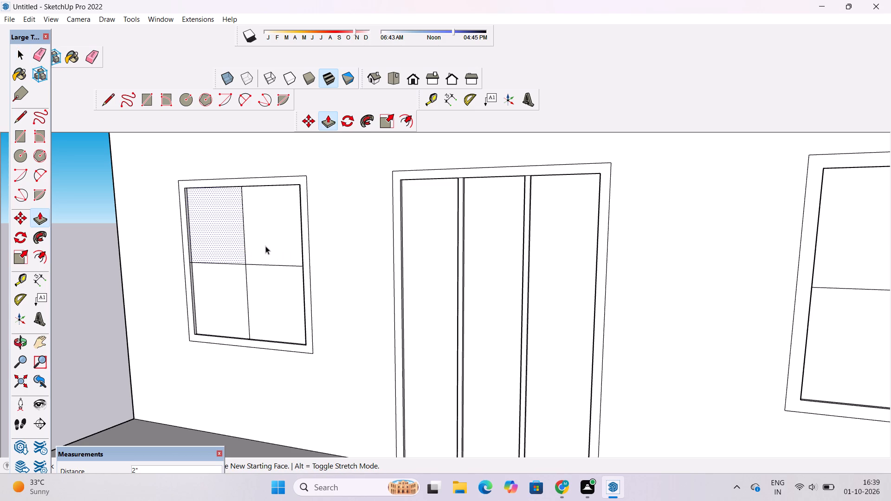
# Examine the porch wall's door and two four-pane windows from several angles and distances.
pyautogui.press('o')
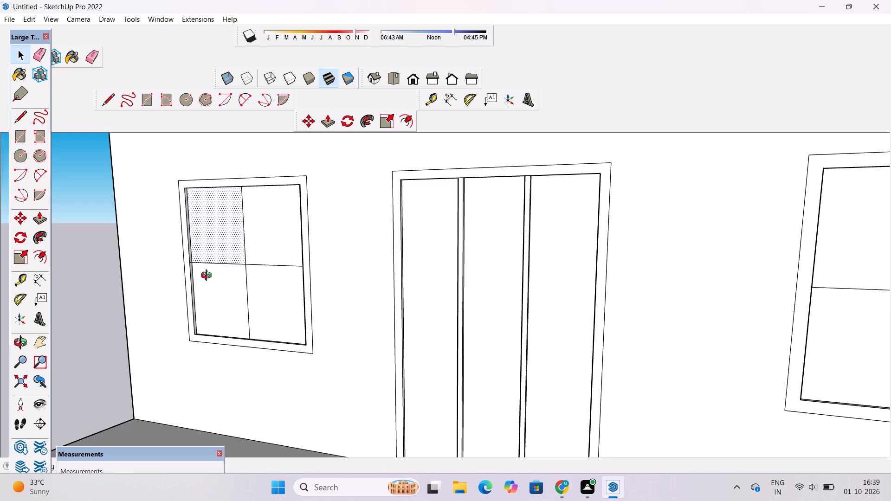
pyautogui.scroll(-3, 208, 276)
pyautogui.scroll(-1, 271, 258)
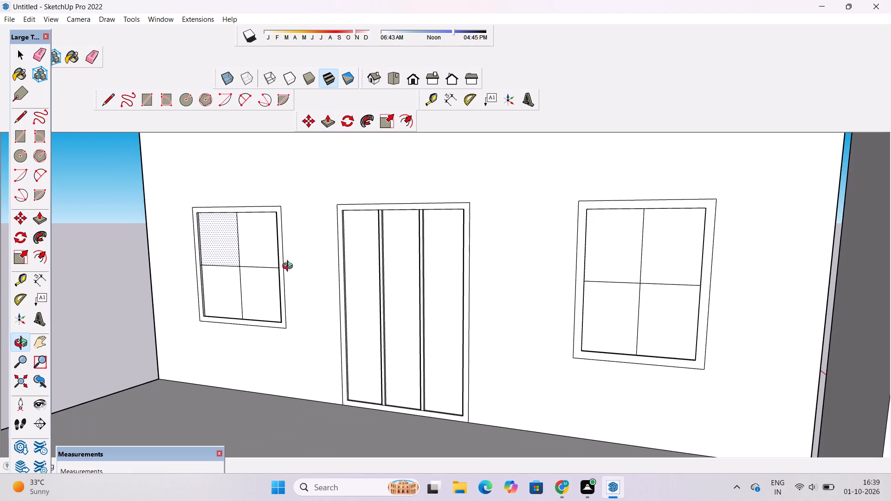
pyautogui.moveTo(300, 264); pyautogui.dragTo(309, 294)
pyautogui.moveTo(300, 294); pyautogui.dragTo(289, 289)
pyautogui.scroll(-2, 270, 278)
pyautogui.keyDown('shift'); pyautogui.moveTo(270, 278); pyautogui.dragTo(270, 298); pyautogui.keyUp('shift')
pyautogui.moveTo(263, 302); pyautogui.dragTo(263, 287)
pyautogui.press('space')
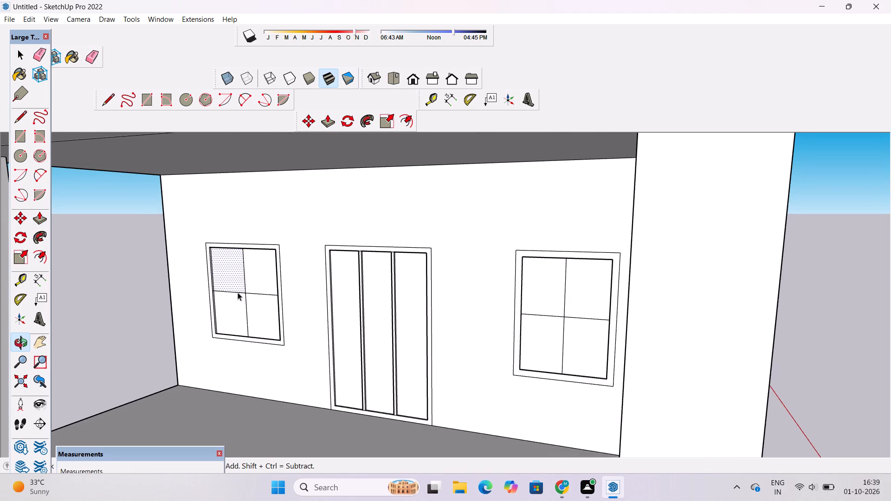
pyautogui.click(115, 322)
pyautogui.scroll(-3, 302, 272)
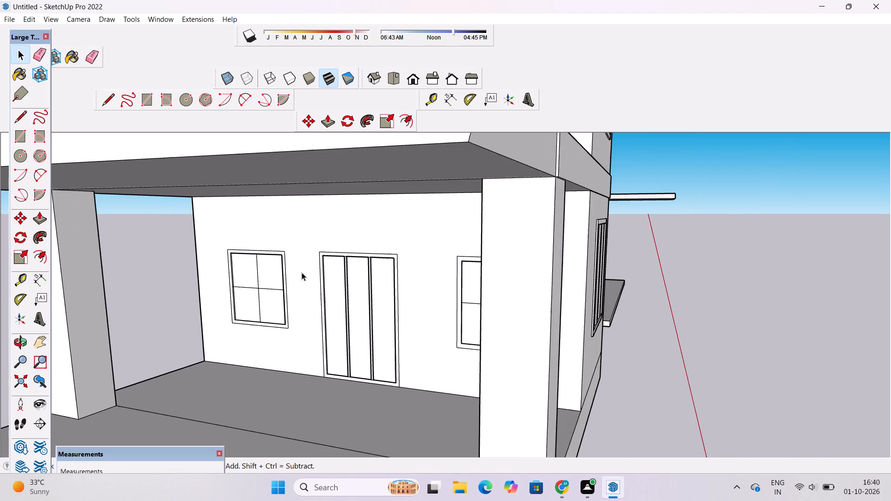
pyautogui.scroll(1, 302, 272)
pyautogui.press('o')
pyautogui.click(316, 274)
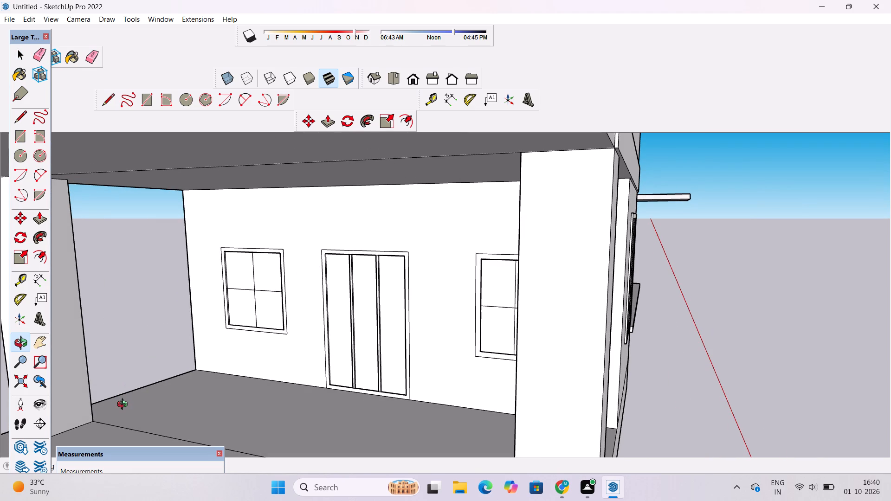
pyautogui.scroll(-3, 266, 289)
pyautogui.moveTo(239, 342); pyautogui.dragTo(239, 302)
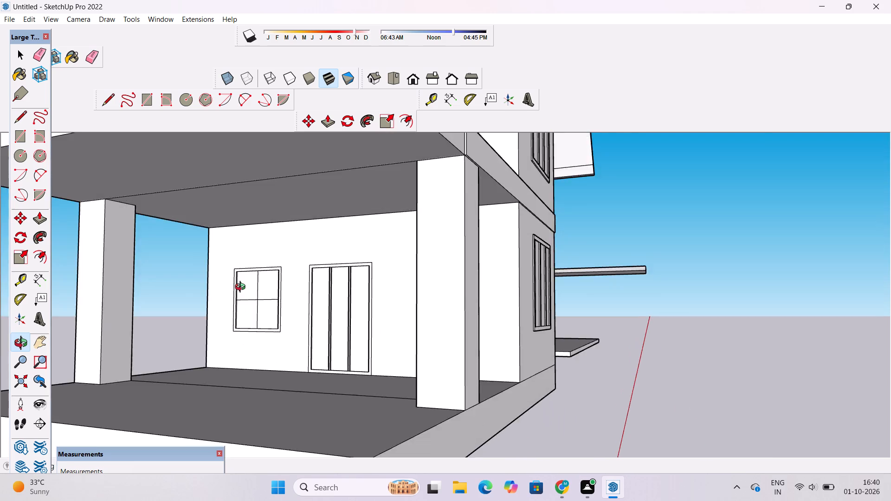
pyautogui.scroll(8, 242, 288)
pyautogui.keyDown('shift'); pyautogui.moveTo(228, 330); pyautogui.dragTo(238, 294); pyautogui.keyUp('shift')
pyautogui.moveTo(387, 263); pyautogui.dragTo(315, 243)
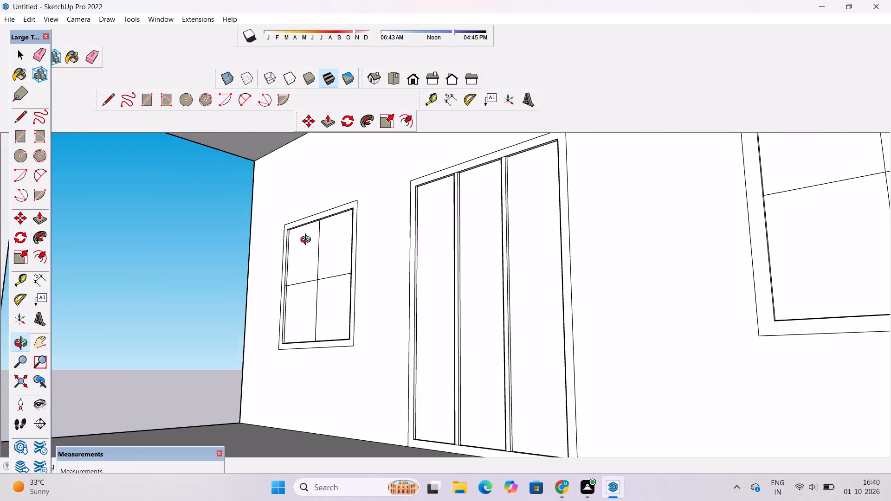
pyautogui.scroll(-6, 266, 250)
pyautogui.moveTo(267, 275); pyautogui.dragTo(380, 321)
pyautogui.scroll(-4, 393, 327)
pyautogui.click(390, 332)
pyautogui.scroll(5, 368, 309)
pyautogui.moveTo(334, 313); pyautogui.dragTo(366, 313)
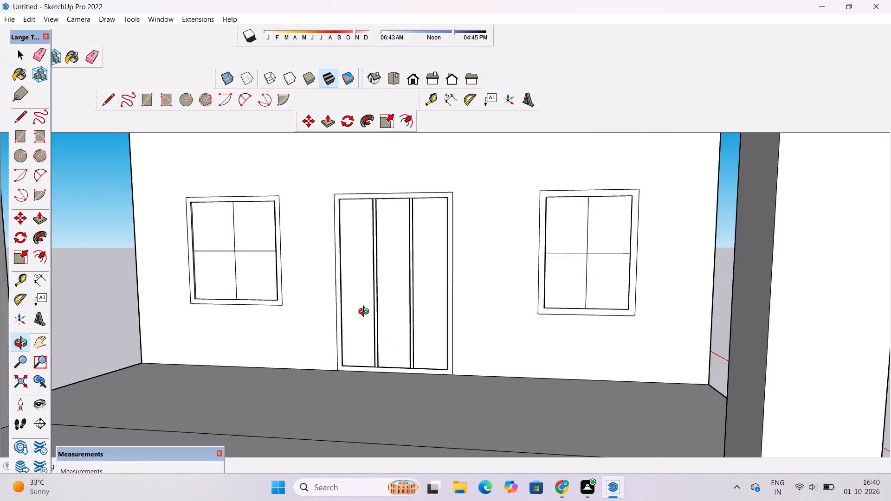
pyautogui.moveTo(366, 313); pyautogui.dragTo(372, 310)
pyautogui.scroll(3, 375, 304)
pyautogui.keyDown('shift'); pyautogui.moveTo(385, 289); pyautogui.dragTo(286, 309); pyautogui.keyUp('shift')
pyautogui.moveTo(293, 316); pyautogui.dragTo(326, 321)
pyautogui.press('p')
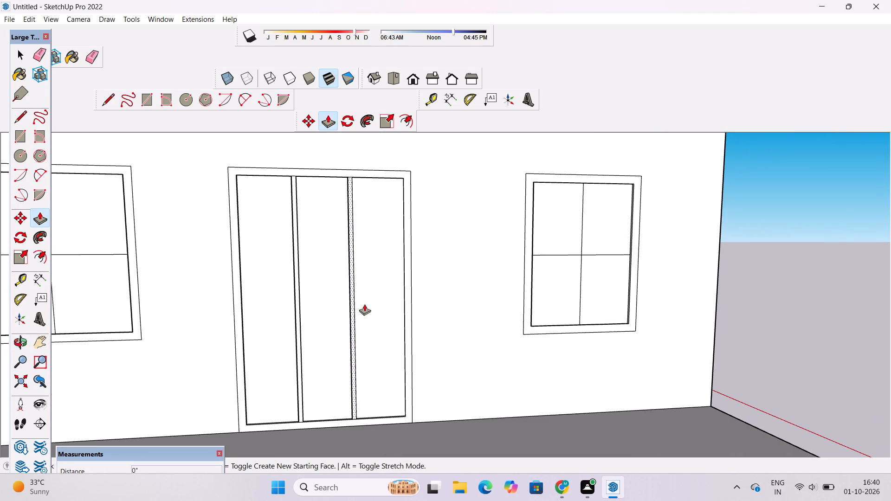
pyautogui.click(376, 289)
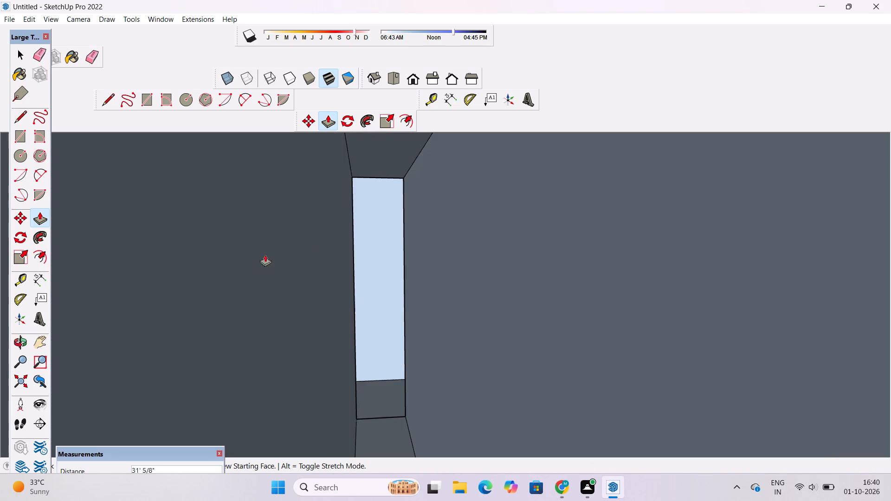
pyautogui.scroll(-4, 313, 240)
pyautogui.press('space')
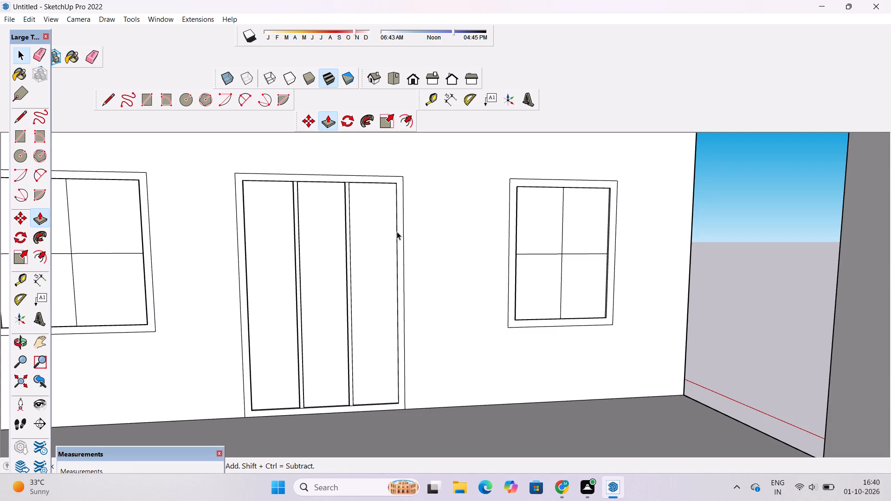
# Push/Pull the porch door's three recessed panels outward by 2" so they sit level with the door frame.
pyautogui.press('p')
pyautogui.click(385, 233)
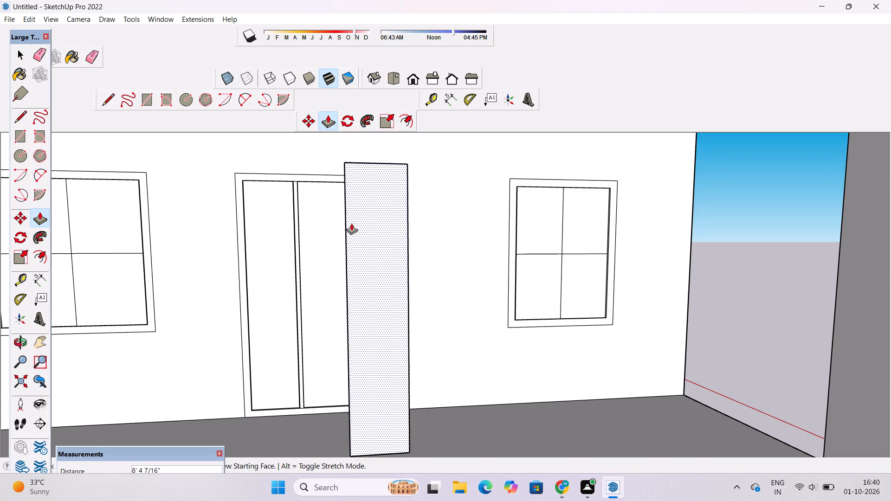
pyautogui.scroll(-5, 291, 222)
pyautogui.press('2')
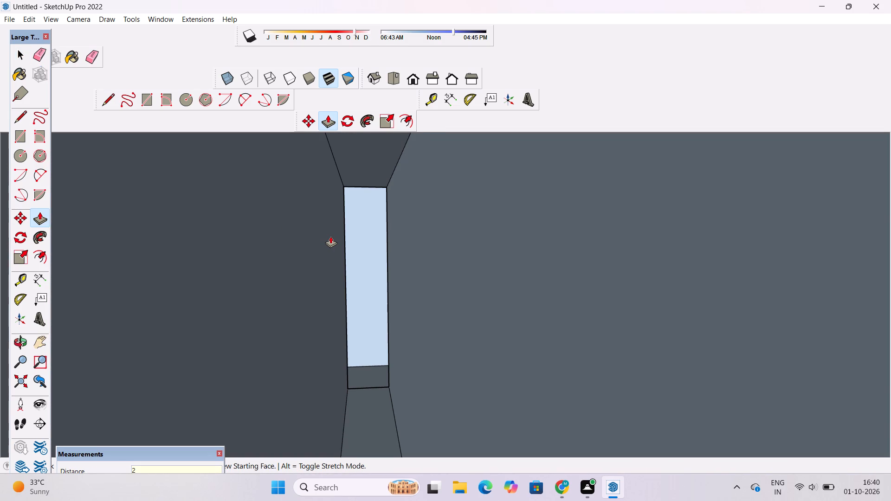
pyautogui.hotkey('shift', '"')
pyautogui.press('Return')
pyautogui.scroll(-2, 332, 243)
pyautogui.scroll(3, 322, 239)
pyautogui.click(321, 237)
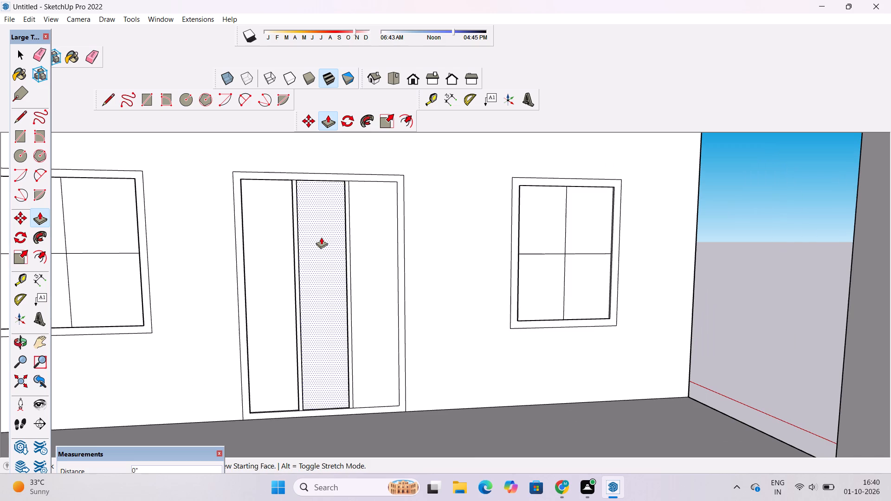
pyautogui.click(364, 214)
pyautogui.click(274, 231)
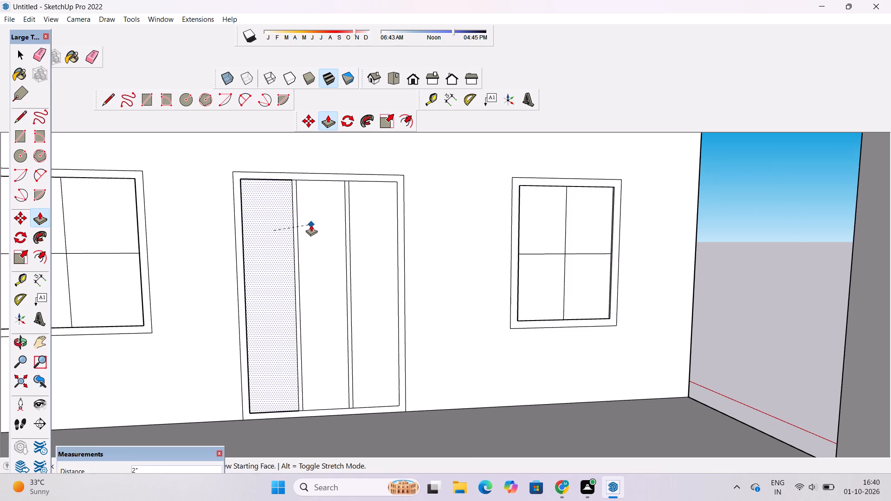
pyautogui.click(311, 225)
# Erase the vertical divider lines between the three door panels, leaving a single plain door face inside the frame.
pyautogui.press('space')
pyautogui.press('o')
pyautogui.scroll(-2, 314, 231)
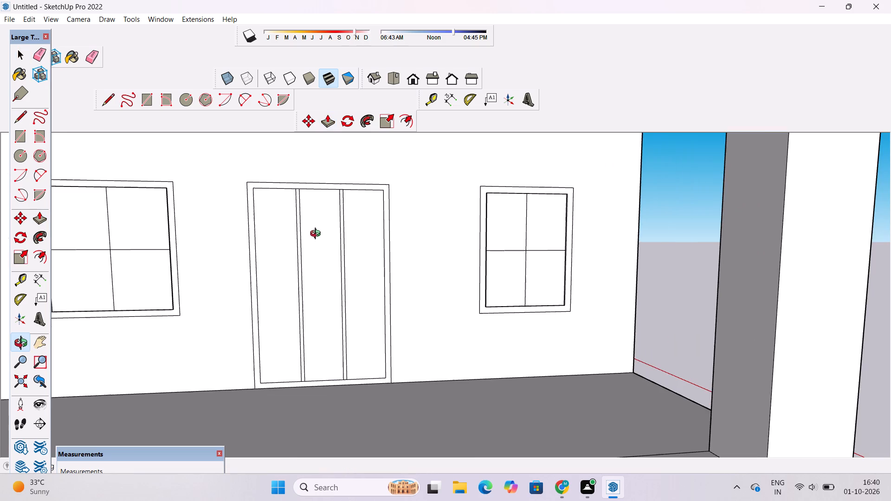
pyautogui.moveTo(373, 239); pyautogui.dragTo(355, 245)
pyautogui.scroll(3, 341, 253)
pyautogui.keyDown('shift'); pyautogui.moveTo(326, 269); pyautogui.dragTo(336, 254); pyautogui.keyUp('shift')
pyautogui.click(334, 257)
pyautogui.press('e')
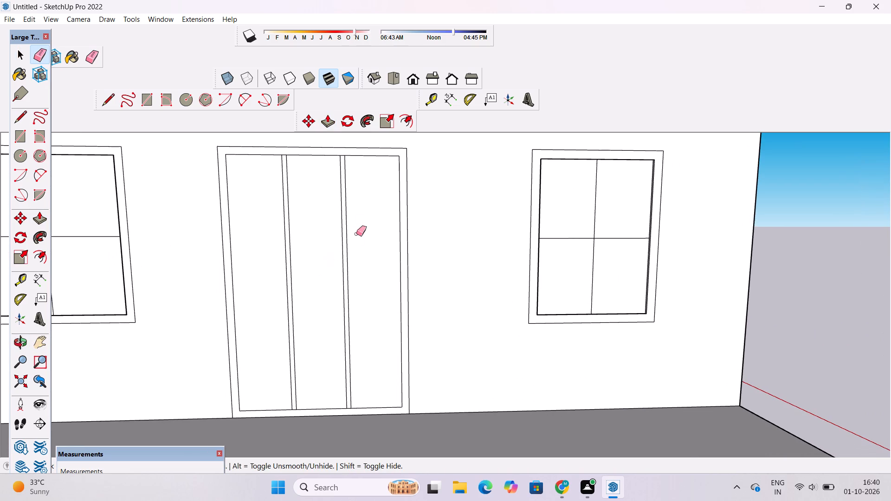
pyautogui.moveTo(358, 228); pyautogui.dragTo(321, 262)
pyautogui.moveTo(319, 226); pyautogui.dragTo(270, 265)
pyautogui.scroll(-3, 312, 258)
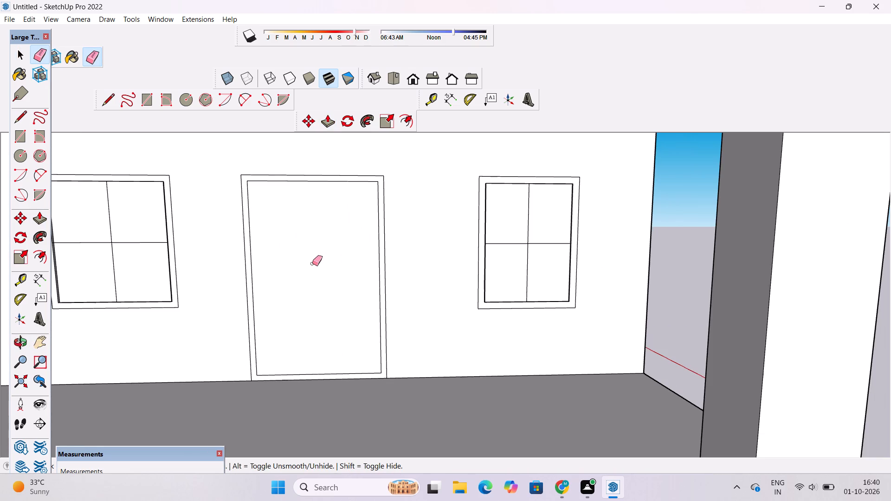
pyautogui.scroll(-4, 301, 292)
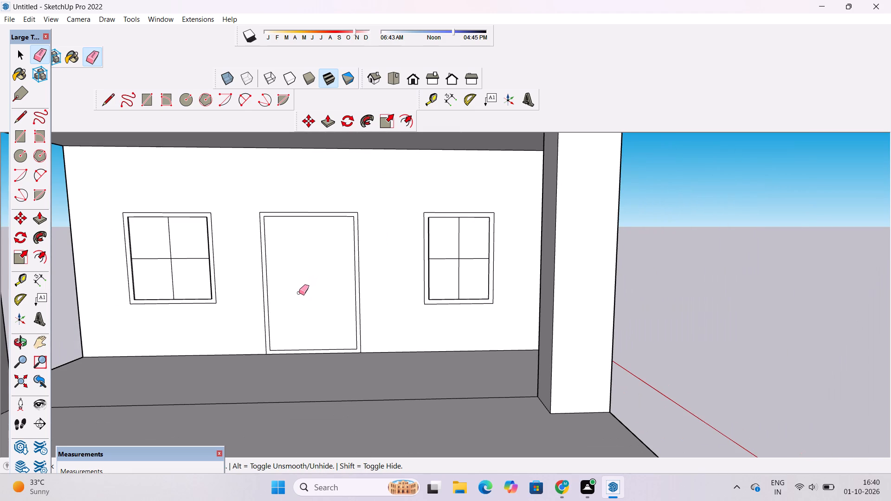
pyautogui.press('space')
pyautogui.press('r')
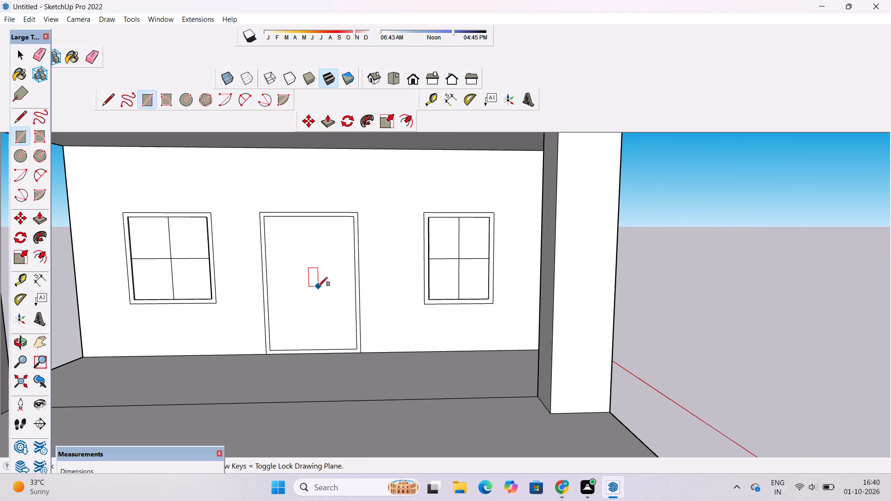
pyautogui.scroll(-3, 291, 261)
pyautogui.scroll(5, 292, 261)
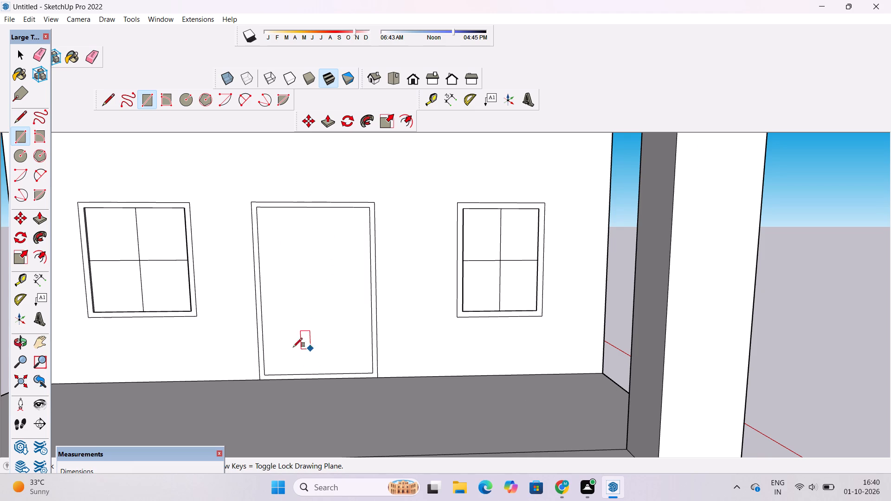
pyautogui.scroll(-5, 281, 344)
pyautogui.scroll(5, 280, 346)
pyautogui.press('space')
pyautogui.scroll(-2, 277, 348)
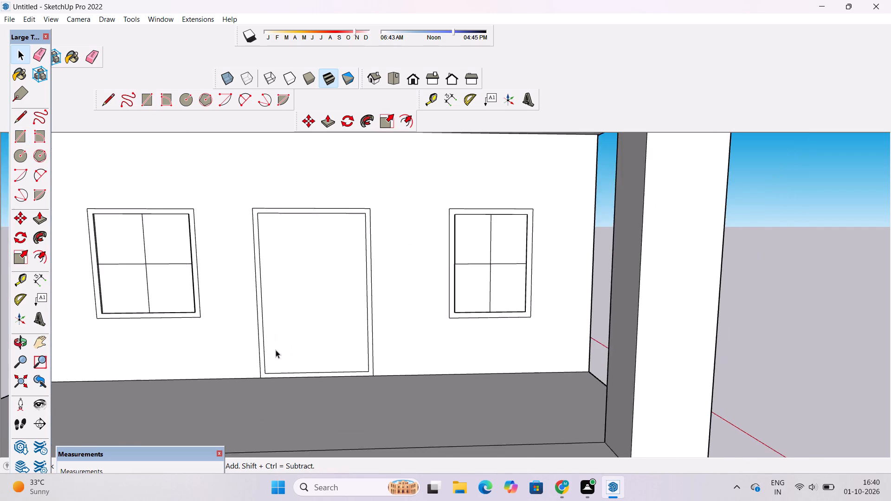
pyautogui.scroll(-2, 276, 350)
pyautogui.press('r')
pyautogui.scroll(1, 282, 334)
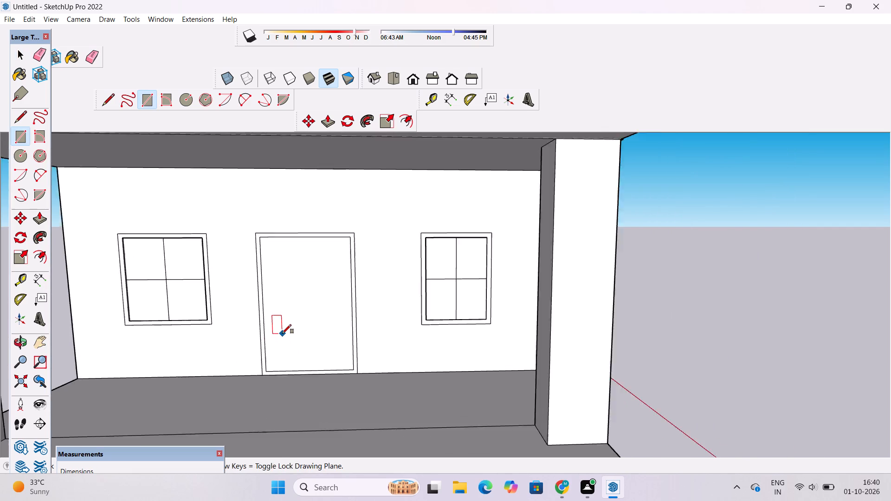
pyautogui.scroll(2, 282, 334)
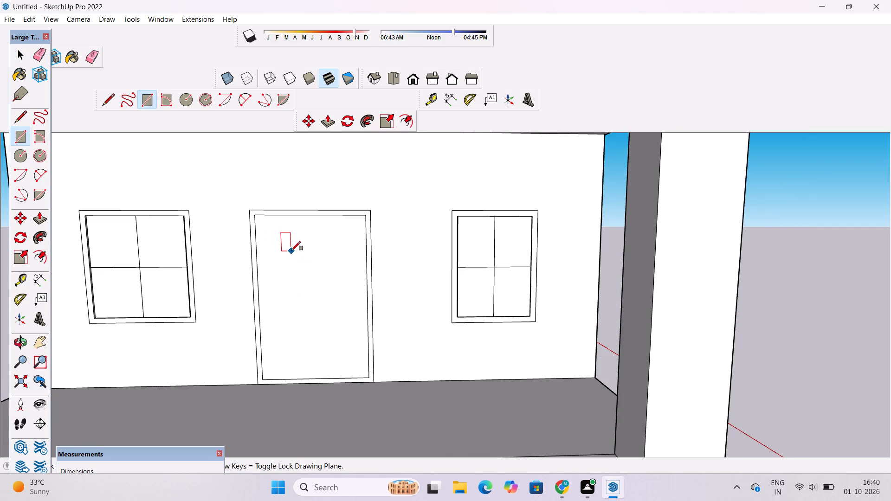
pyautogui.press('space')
# Place a vertical guide about 4' 8 1/2" from the door's inner side edge, through the midpoint of its inner top edge.
pyautogui.write('t')
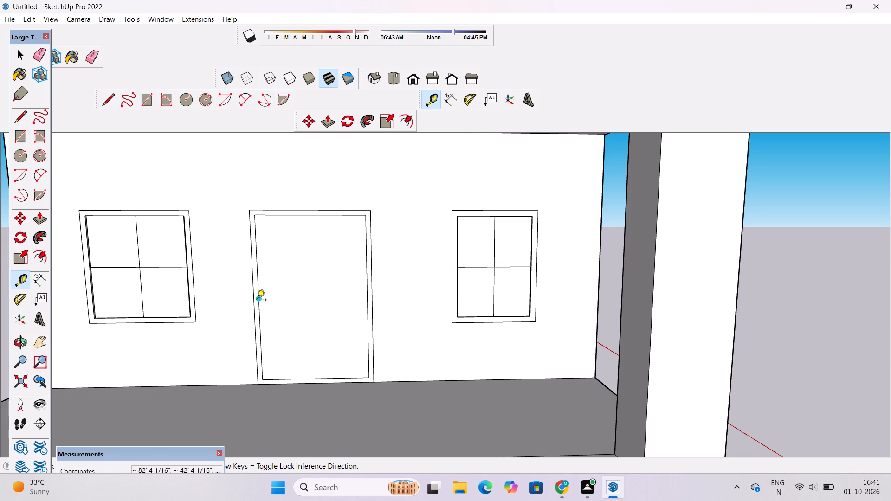
pyautogui.click(257, 301)
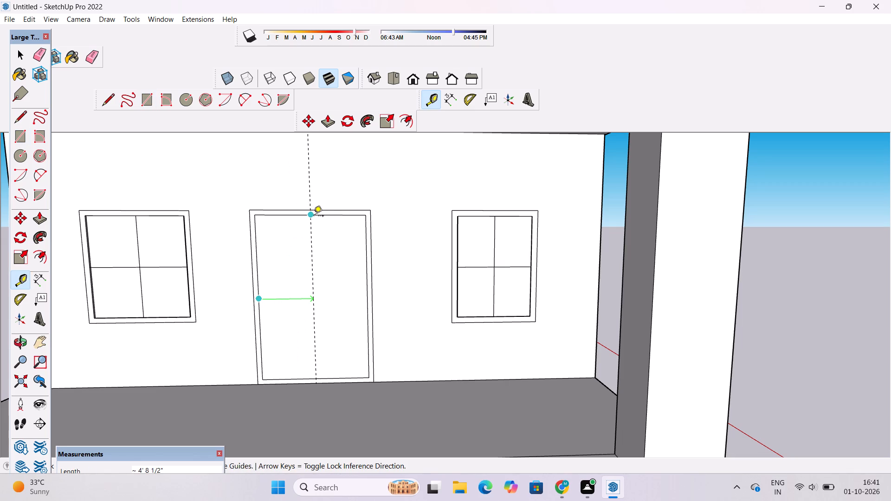
pyautogui.click(314, 217)
pyautogui.press('space')
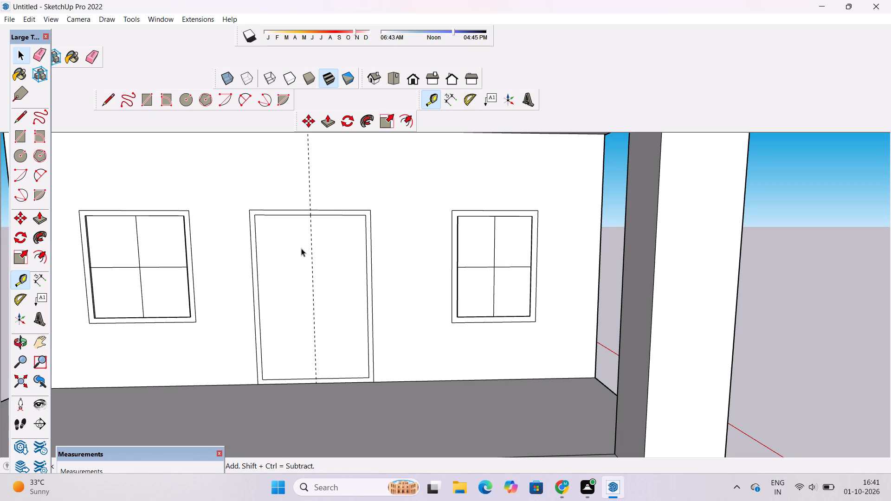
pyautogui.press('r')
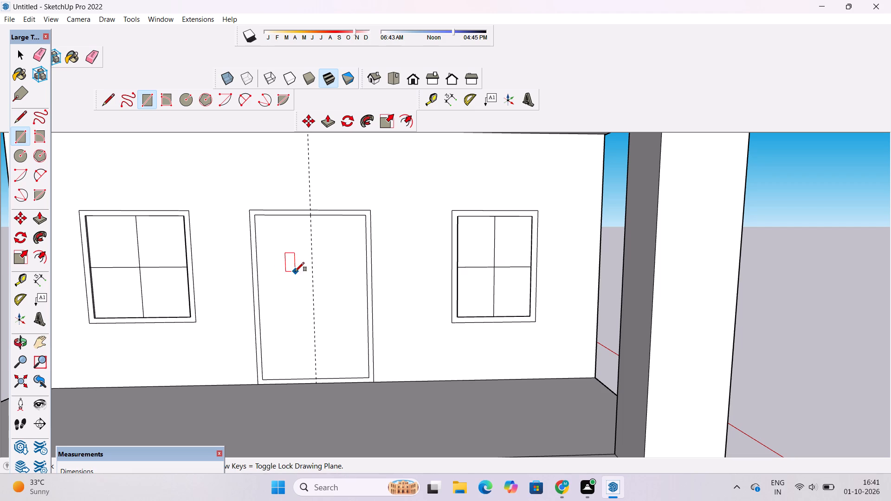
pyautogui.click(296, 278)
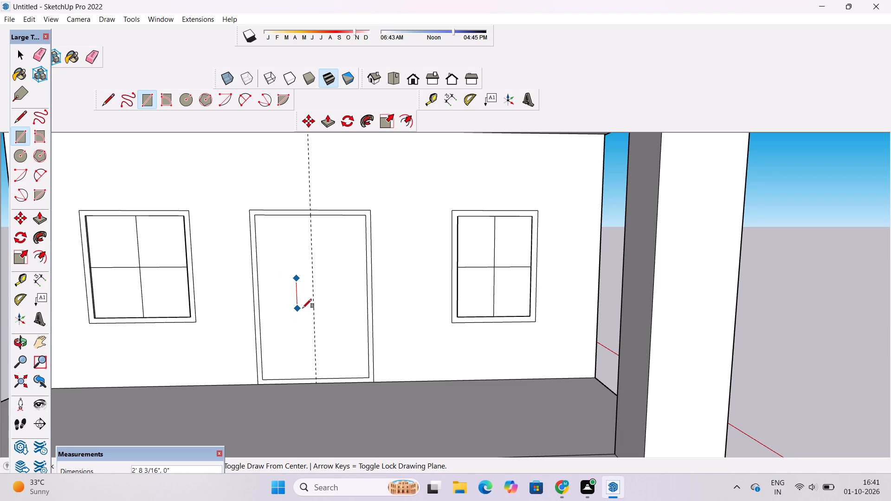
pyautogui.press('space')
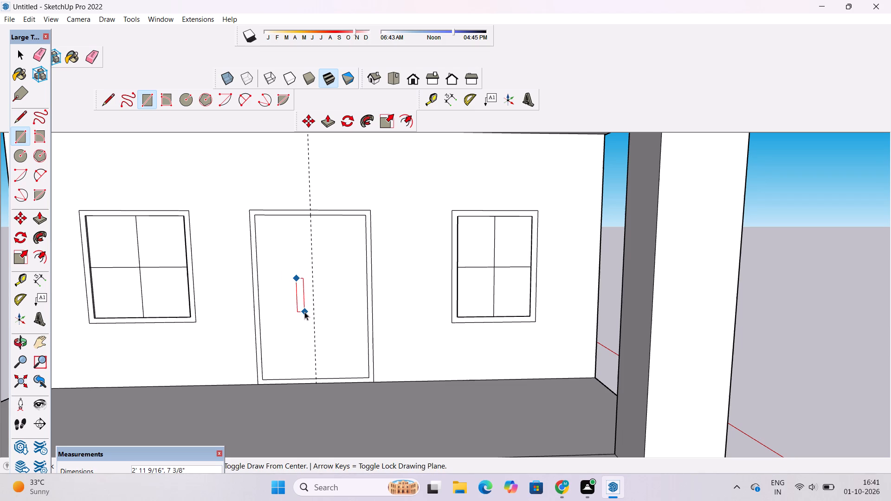
# Draw a narrow upright handle rectangle about 1' 11" tall and 2" wide on the door, just beside the centre guide.
pyautogui.write('r')
pyautogui.scroll(6, 304, 311)
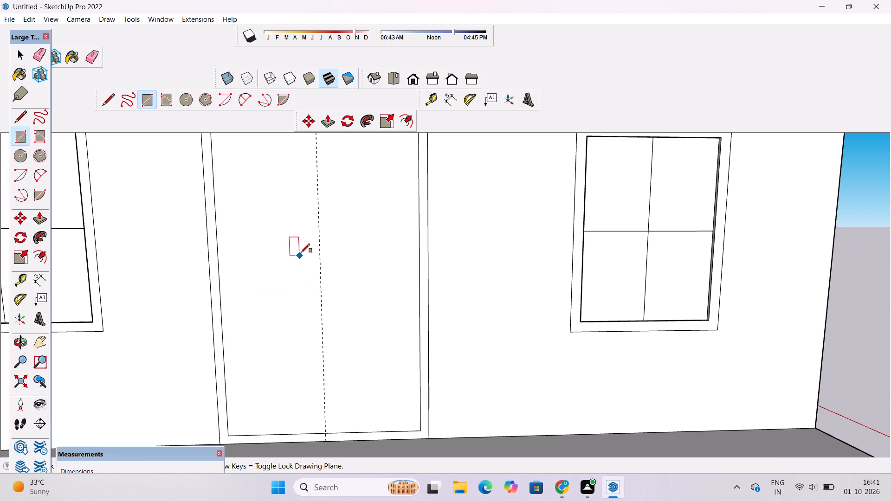
pyautogui.click(305, 248)
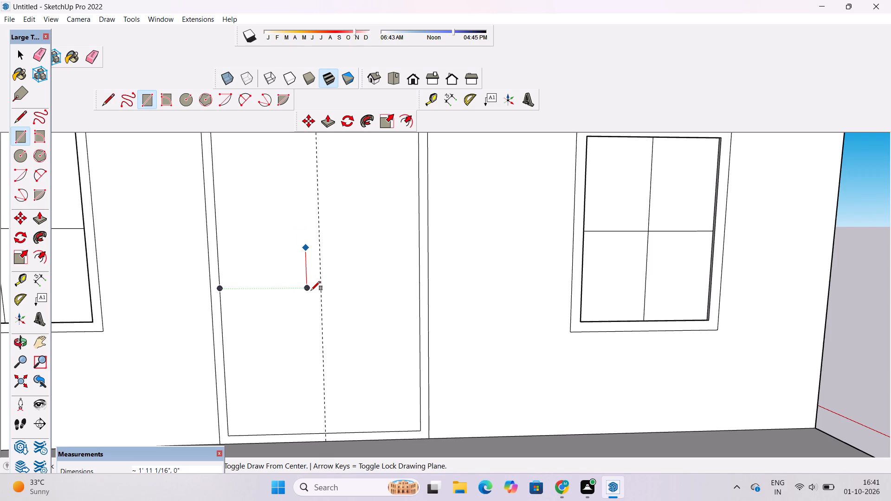
pyautogui.scroll(9, 310, 289)
pyautogui.click(310, 283)
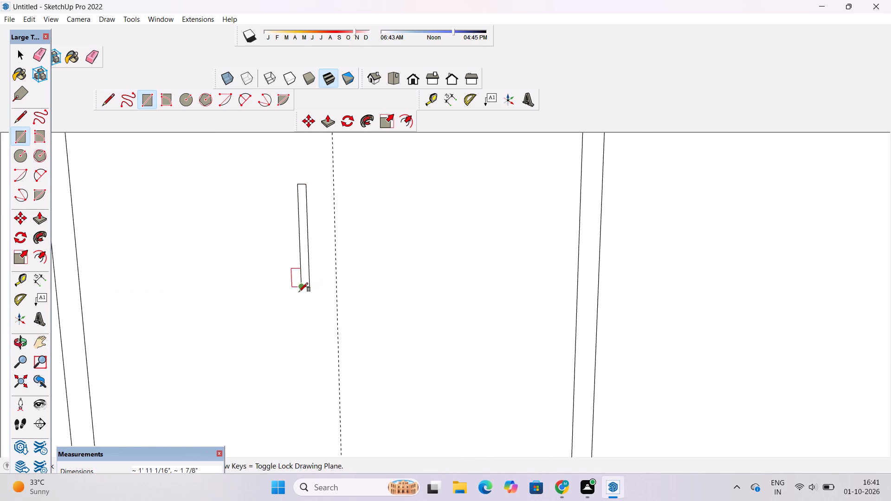
pyautogui.scroll(-3, 297, 294)
# Copy the handle rectangle horizontally about 1' 1" to the other side of the door's centre guide, then clear the selection.
pyautogui.press('space')
pyautogui.doubleClick(302, 267)
pyautogui.scroll(-2, 288, 271)
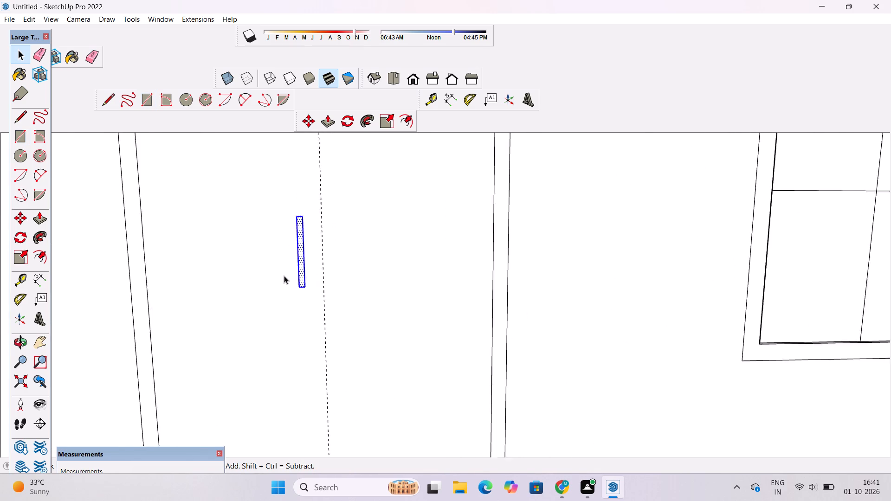
pyautogui.scroll(-6, 284, 276)
pyautogui.press('m')
pyautogui.scroll(7, 289, 238)
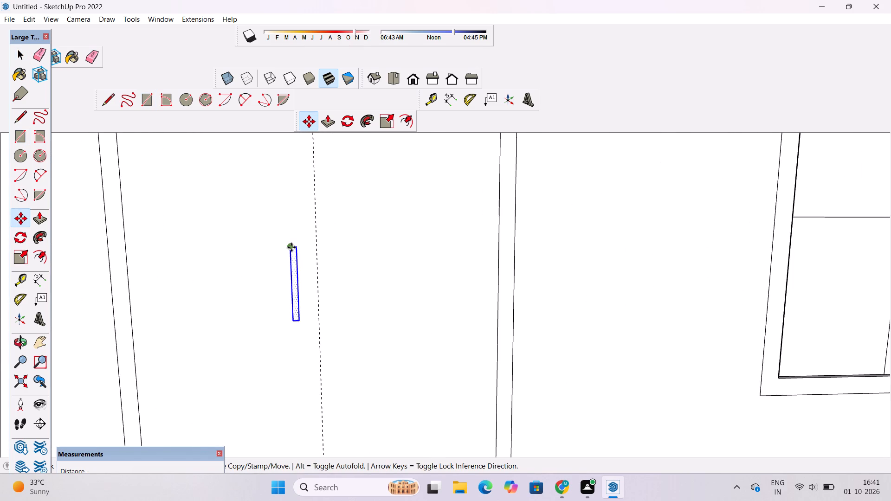
pyautogui.click(291, 247)
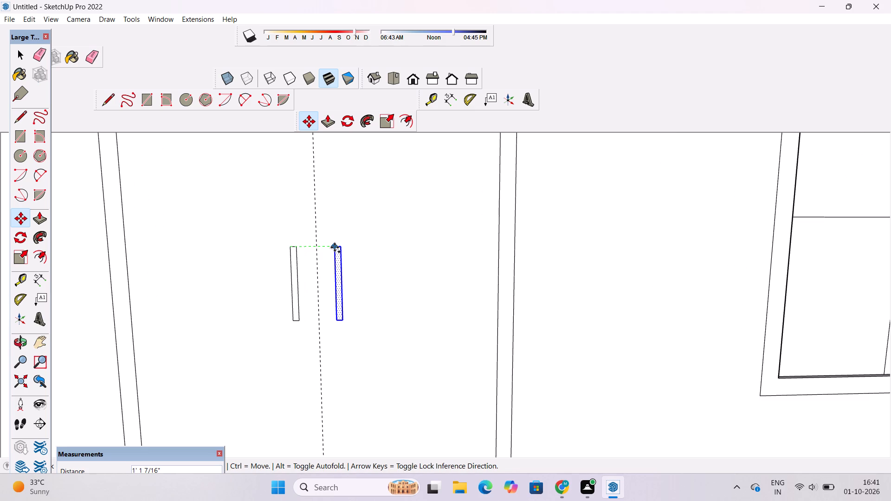
pyautogui.click(336, 247)
pyautogui.press('space')
pyautogui.scroll(-4, 272, 280)
pyautogui.press('p')
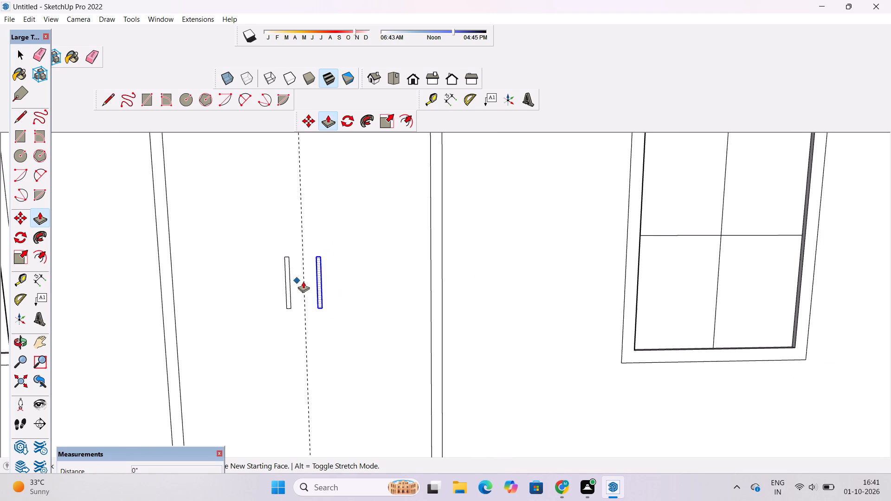
pyautogui.press('space')
pyautogui.scroll(-10, 246, 359)
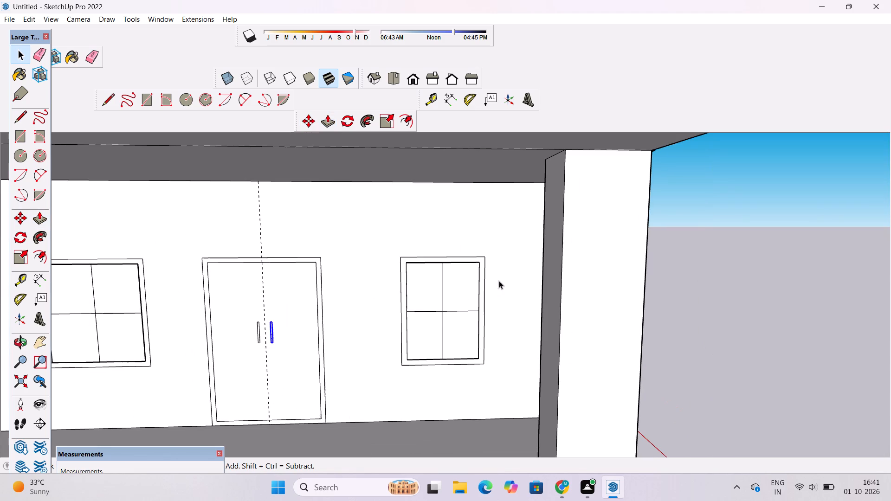
pyautogui.click(679, 239)
# Draw a line along the centre guide from the door's inner top edge to its inner bottom edge, forming two leaves.
pyautogui.scroll(4, 293, 300)
pyautogui.scroll(-3, 291, 298)
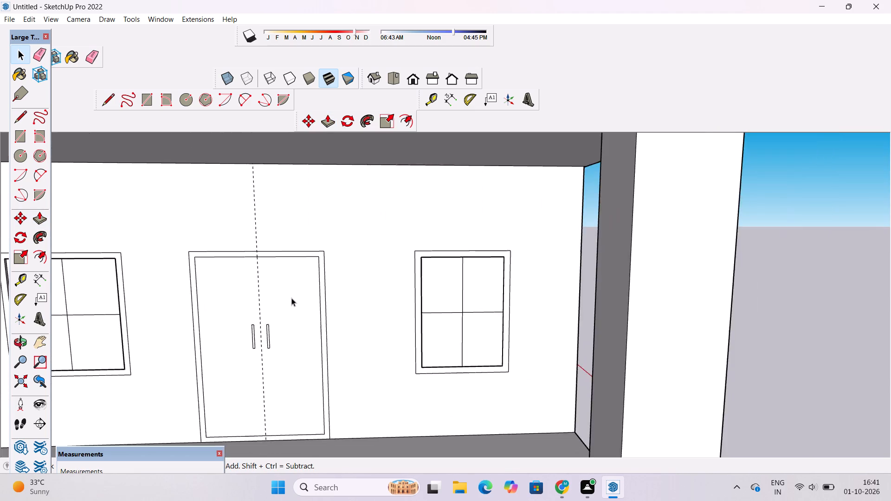
pyautogui.scroll(3, 291, 298)
pyautogui.press('l')
pyautogui.scroll(-4, 287, 277)
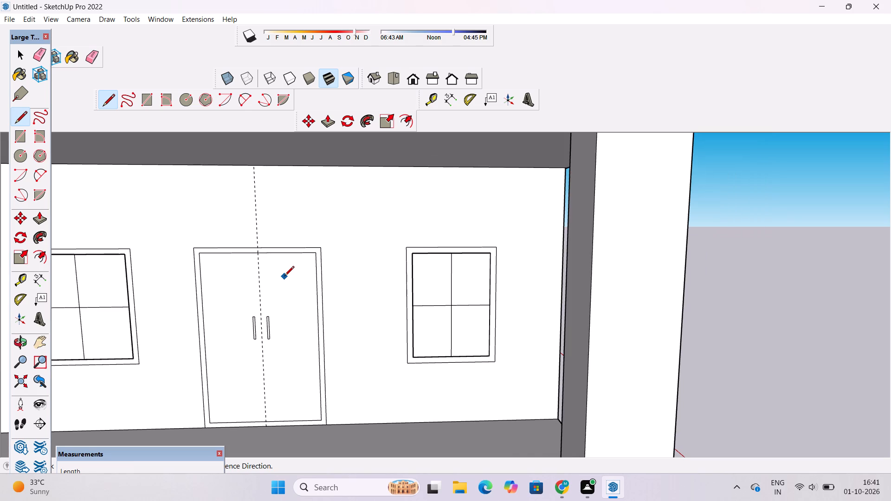
pyautogui.click(256, 255)
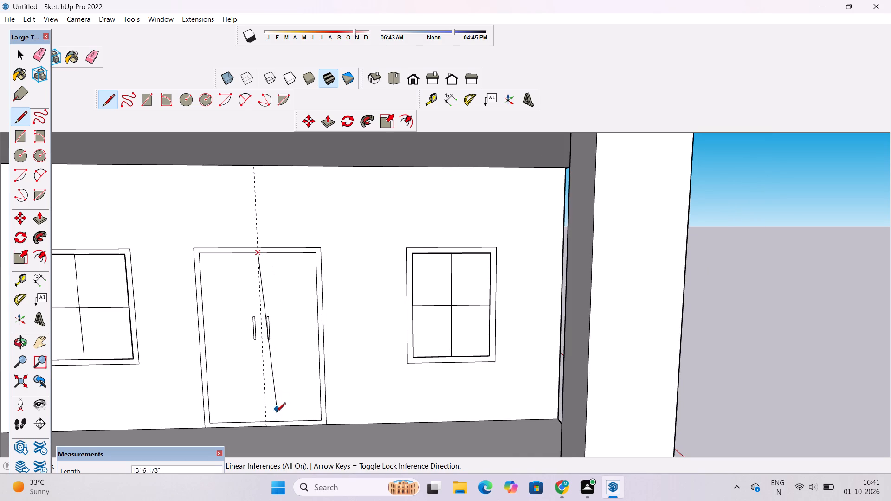
pyautogui.click(266, 424)
pyautogui.press('space')
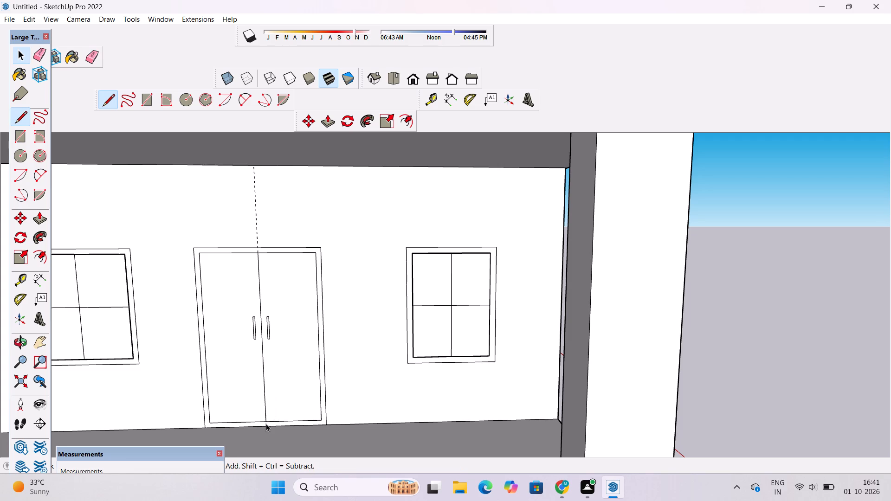
# Erase the vertical centre guide above the double door.
pyautogui.press('e')
pyautogui.moveTo(269, 193); pyautogui.dragTo(251, 219)
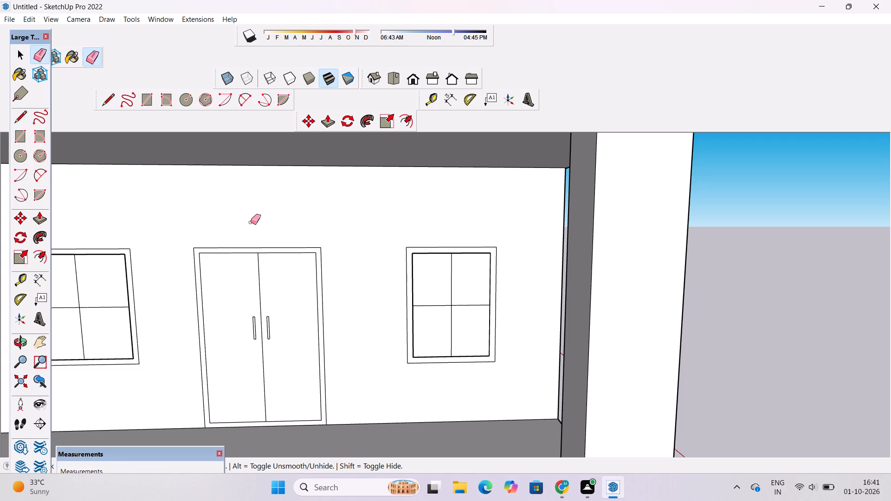
# Examine the porch's double door and adjacent windows from outside and from the house's side.
pyautogui.press('o')
pyautogui.scroll(-2, 253, 231)
pyautogui.moveTo(427, 288); pyautogui.dragTo(326, 287)
pyautogui.scroll(-4, 323, 286)
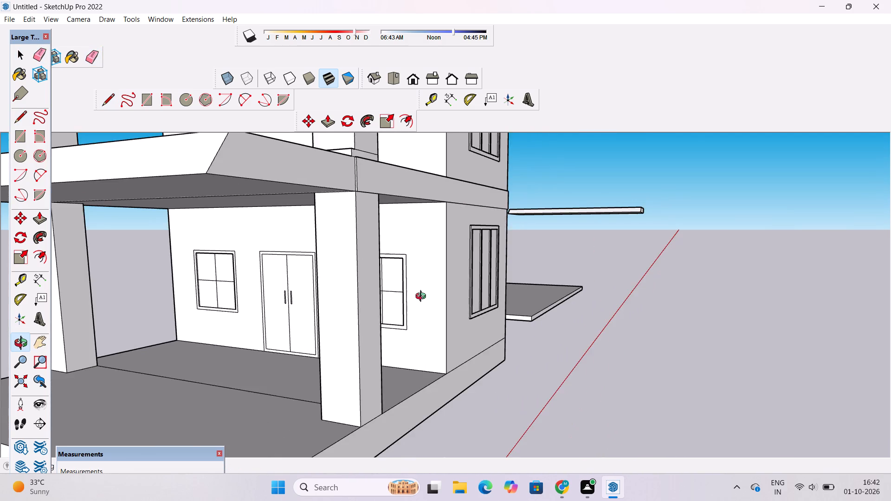
pyautogui.moveTo(418, 297); pyautogui.dragTo(355, 297)
pyautogui.keyDown('shift'); pyautogui.moveTo(353, 289); pyautogui.dragTo(372, 289); pyautogui.keyUp('shift')
pyautogui.moveTo(379, 295); pyautogui.dragTo(323, 315)
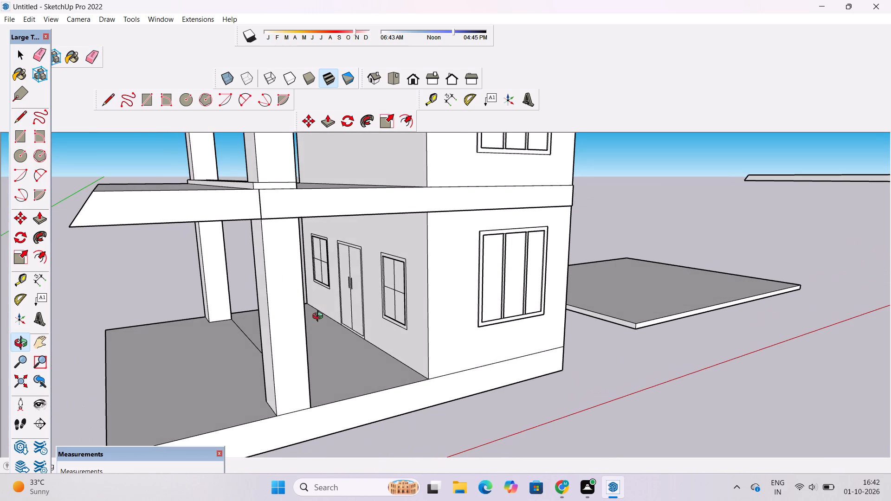
# Examine the porch, the side windows and both storeys of the house from the side and the front.
pyautogui.keyDown('shift'); pyautogui.moveTo(357, 265); pyautogui.dragTo(372, 298); pyautogui.keyUp('shift')
pyautogui.moveTo(372, 303); pyautogui.dragTo(350, 280)
pyautogui.scroll(-1, 346, 281)
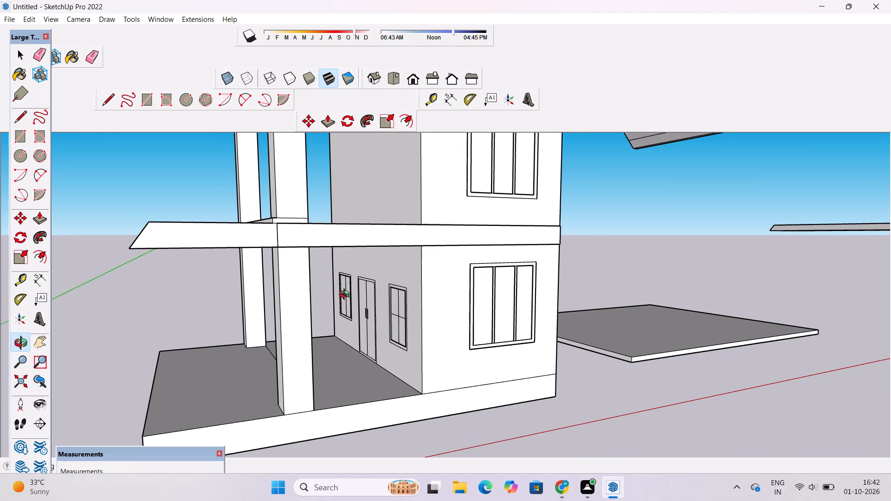
pyautogui.keyDown('shift'); pyautogui.moveTo(347, 284); pyautogui.dragTo(347, 279); pyautogui.keyUp('shift')
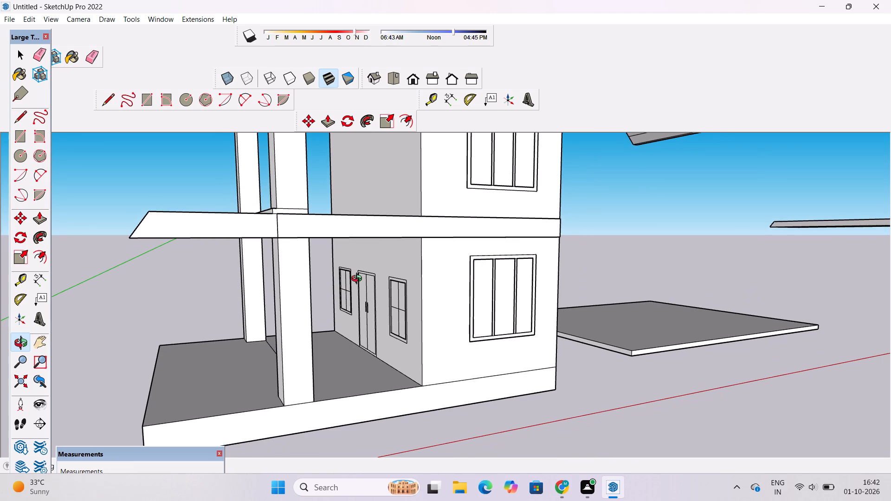
pyautogui.scroll(-3, 400, 239)
pyautogui.moveTo(412, 275); pyautogui.dragTo(409, 295)
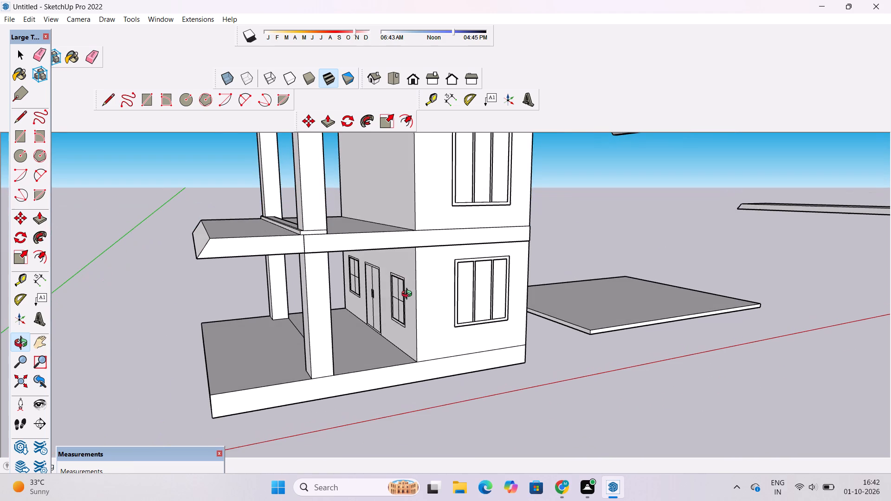
pyautogui.scroll(1, 408, 295)
pyautogui.scroll(-2, 408, 295)
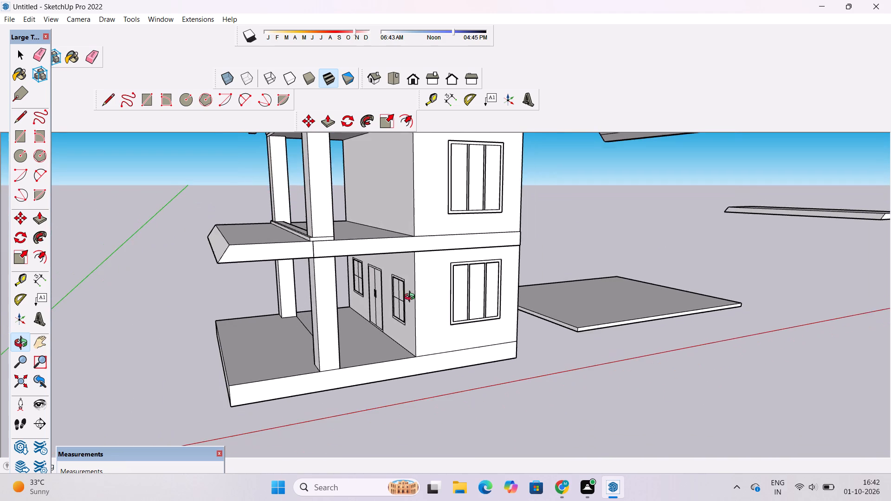
pyautogui.moveTo(420, 298); pyautogui.dragTo(389, 300)
pyautogui.keyDown('shift'); pyautogui.moveTo(366, 296); pyautogui.dragTo(389, 316); pyautogui.keyUp('shift')
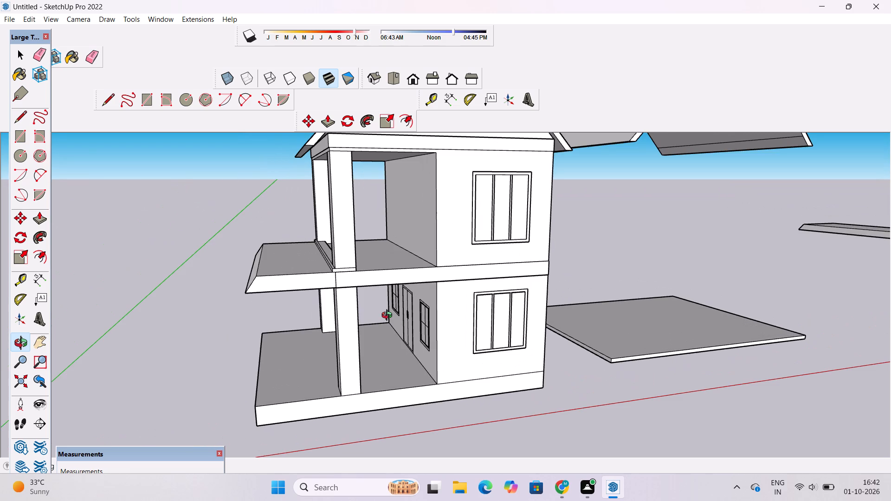
pyautogui.scroll(1, 389, 316)
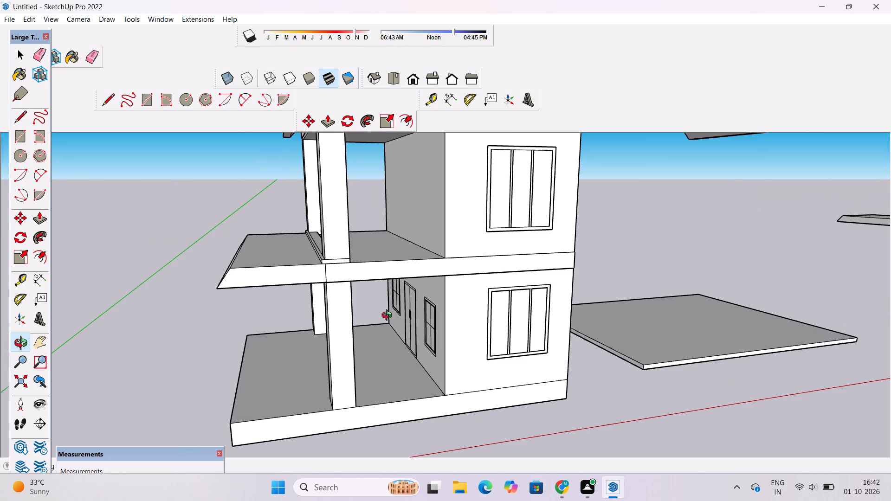
pyautogui.scroll(-1, 389, 316)
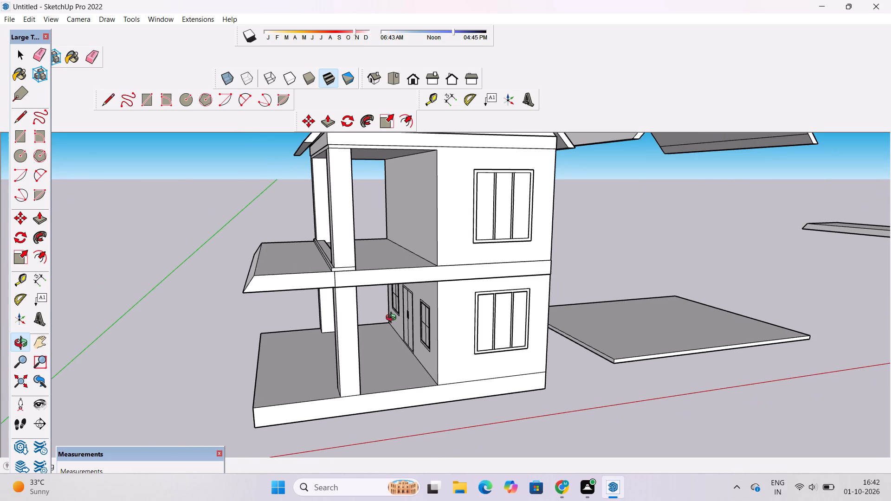
pyautogui.scroll(1, 394, 318)
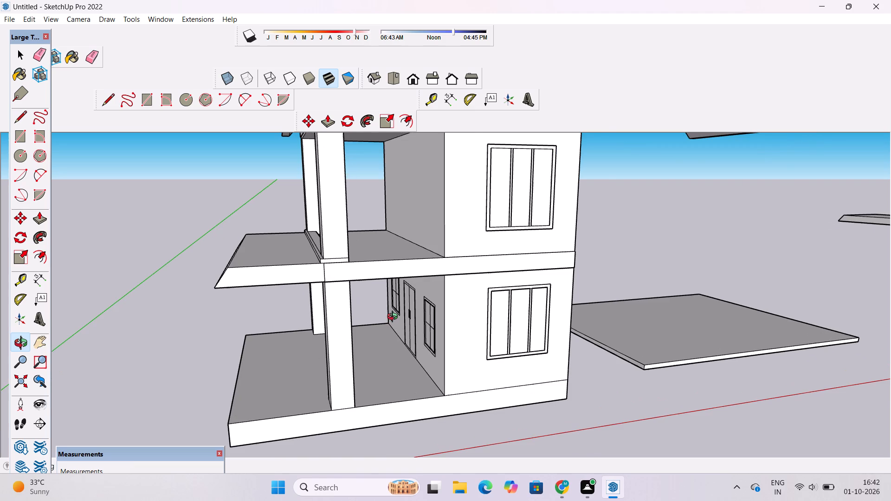
pyautogui.scroll(1, 394, 318)
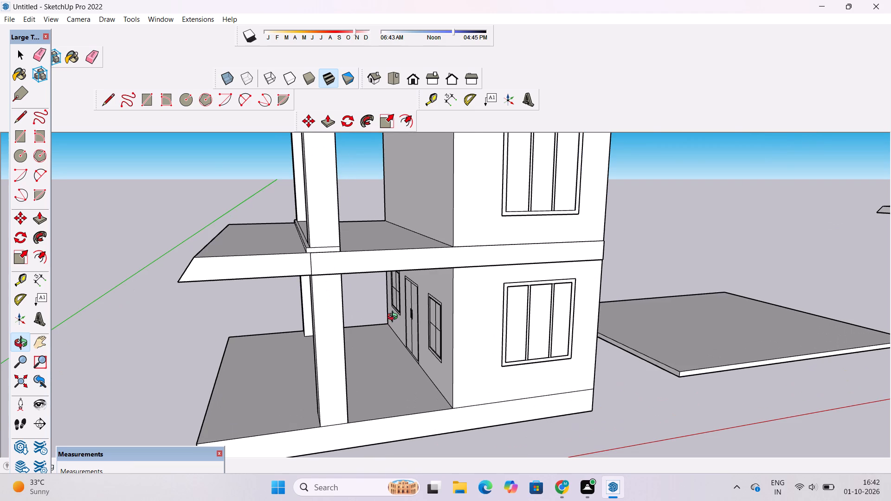
pyautogui.scroll(-2, 394, 318)
pyautogui.keyDown('shift'); pyautogui.moveTo(390, 328); pyautogui.dragTo(386, 284); pyautogui.keyUp('shift')
pyautogui.scroll(4, 385, 280)
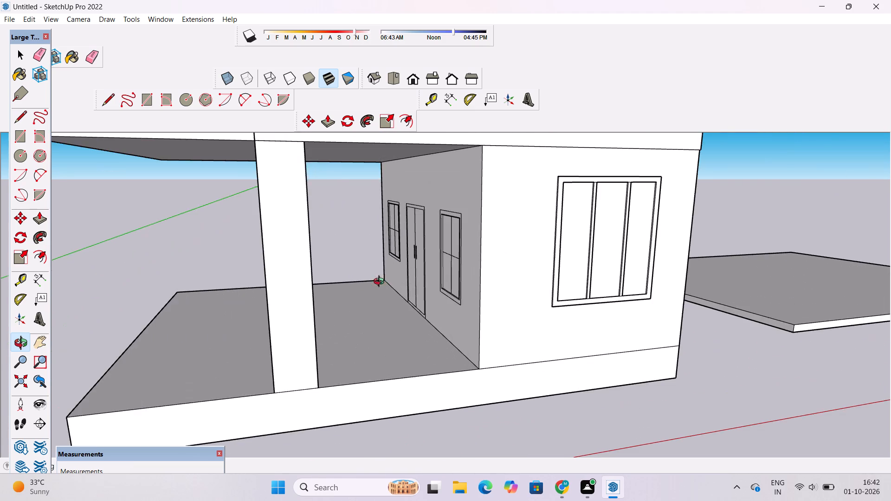
pyautogui.moveTo(348, 306); pyautogui.dragTo(422, 302)
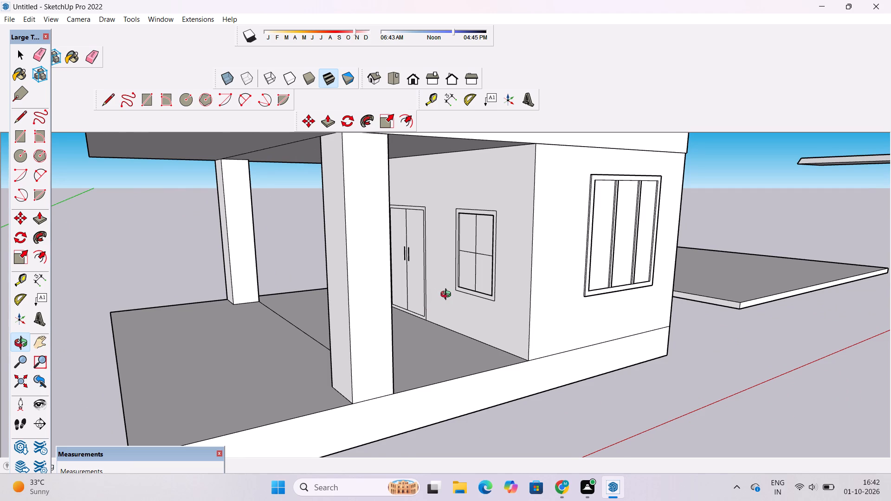
pyautogui.keyDown('shift'); pyautogui.moveTo(450, 296); pyautogui.dragTo(441, 308); pyautogui.keyUp('shift')
pyautogui.scroll(3, 441, 309)
pyautogui.scroll(-2, 441, 309)
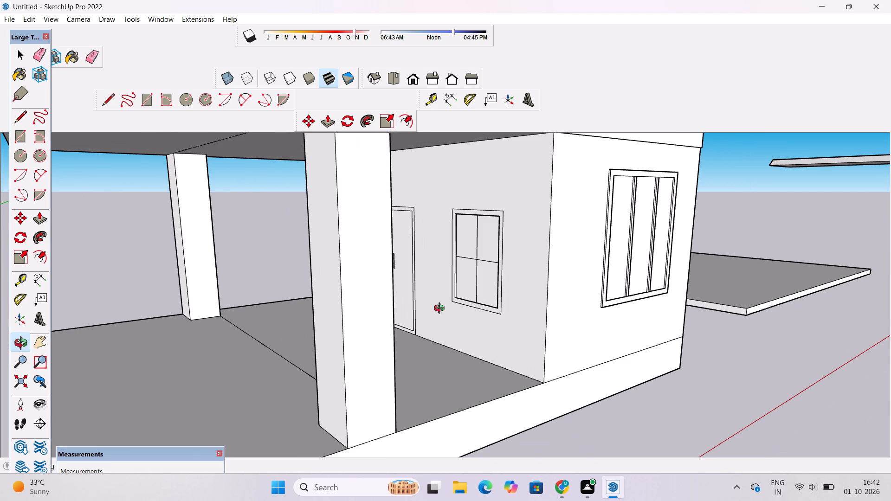
pyautogui.keyDown('shift'); pyautogui.moveTo(486, 307); pyautogui.dragTo(414, 307); pyautogui.keyUp('shift')
pyautogui.scroll(-2, 413, 307)
pyautogui.keyDown('shift'); pyautogui.moveTo(427, 285); pyautogui.dragTo(425, 310); pyautogui.keyUp('shift')
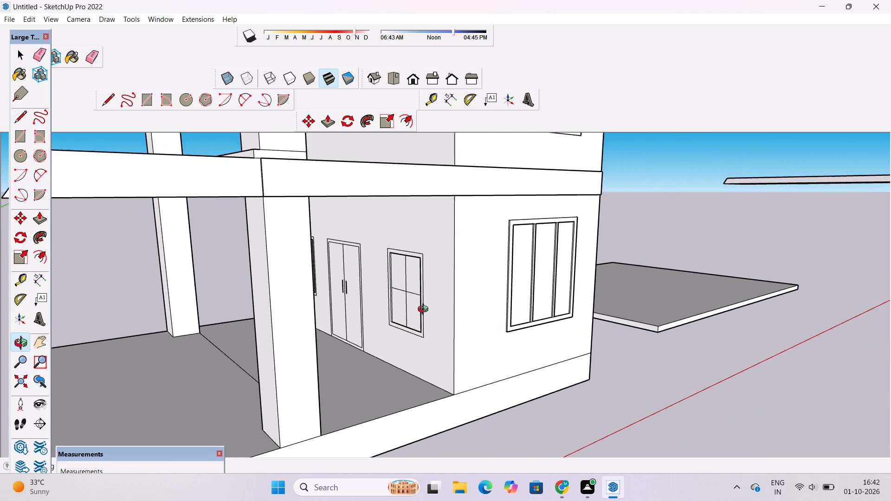
pyautogui.scroll(-5, 425, 310)
pyautogui.scroll(3, 456, 303)
pyautogui.moveTo(505, 291); pyautogui.dragTo(424, 289)
pyautogui.scroll(-3, 424, 289)
pyautogui.keyDown('shift'); pyautogui.moveTo(423, 284); pyautogui.dragTo(421, 325); pyautogui.keyUp('shift')
pyautogui.scroll(-2, 421, 325)
pyautogui.moveTo(394, 329); pyautogui.dragTo(577, 308)
pyautogui.scroll(2, 574, 307)
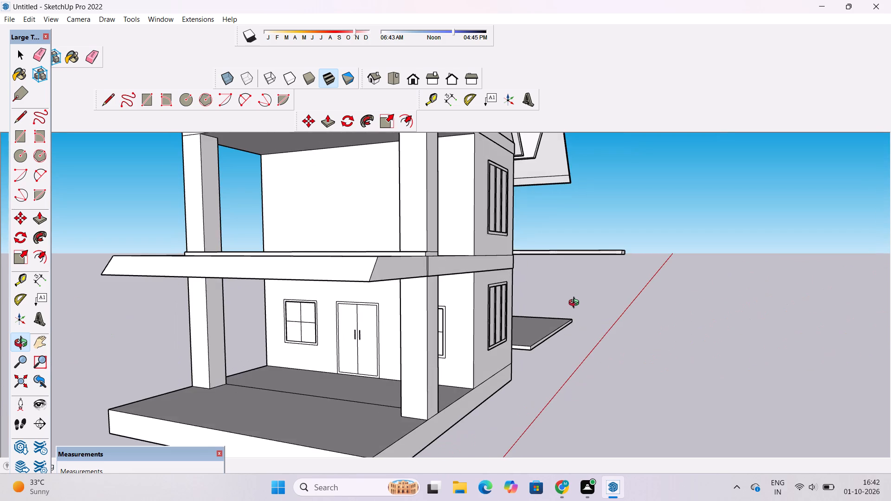
pyautogui.moveTo(584, 300); pyautogui.dragTo(489, 316)
pyautogui.scroll(-4, 489, 316)
pyautogui.keyDown('shift'); pyautogui.moveTo(527, 305); pyautogui.dragTo(478, 325); pyautogui.keyUp('shift')
pyautogui.scroll(4, 470, 326)
pyautogui.moveTo(486, 324); pyautogui.dragTo(368, 339)
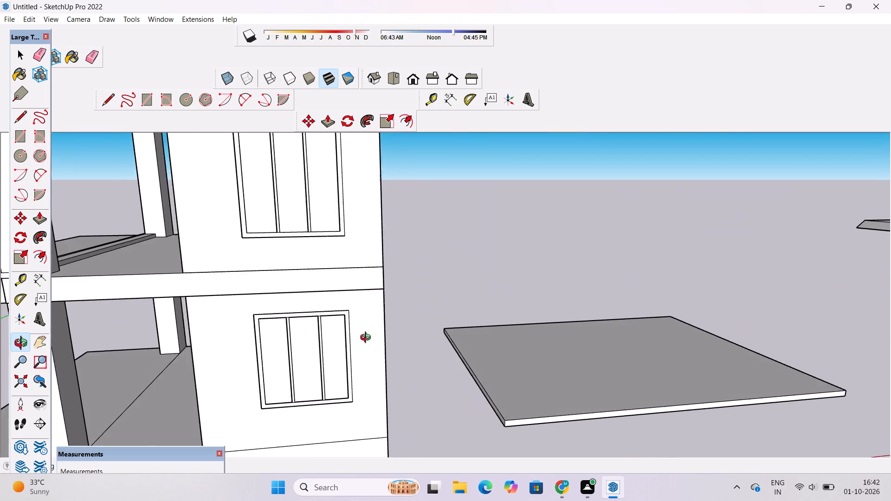
pyautogui.moveTo(368, 339); pyautogui.dragTo(376, 338)
pyautogui.keyDown('shift'); pyautogui.moveTo(292, 343); pyautogui.dragTo(475, 293); pyautogui.keyUp('shift')
pyautogui.scroll(3, 383, 316)
pyautogui.moveTo(326, 327); pyautogui.dragTo(377, 321)
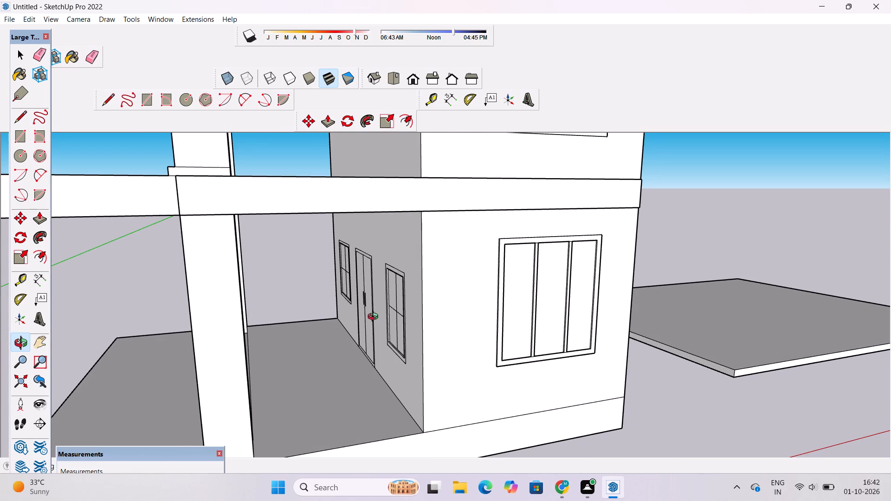
# Examine the double door's leaves and handles and the four-pane windows beside it up close.
pyautogui.scroll(7, 361, 304)
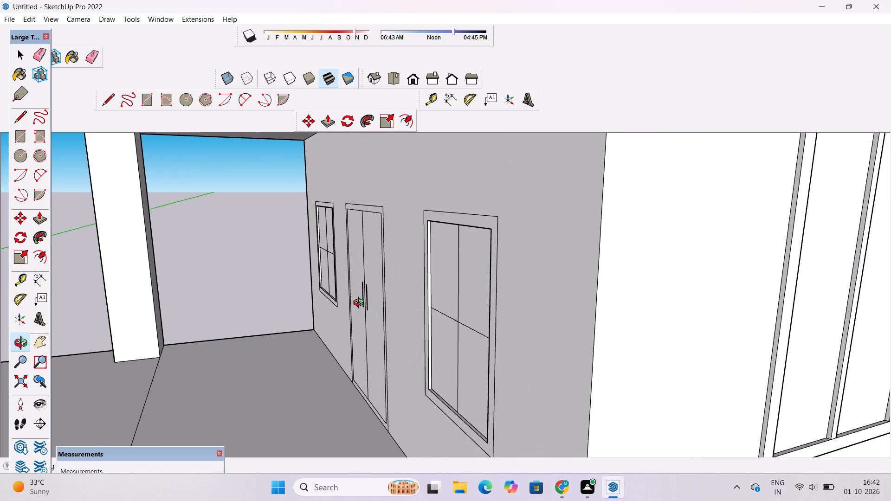
pyautogui.scroll(3, 361, 304)
pyautogui.moveTo(329, 311); pyautogui.dragTo(387, 321)
pyautogui.keyDown('shift'); pyautogui.moveTo(412, 320); pyautogui.dragTo(338, 334); pyautogui.keyUp('shift')
pyautogui.moveTo(334, 336); pyautogui.dragTo(410, 335)
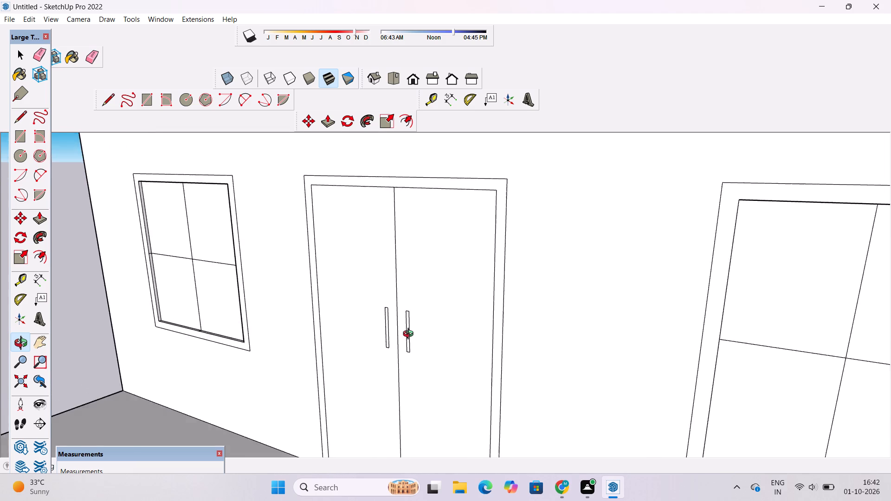
pyautogui.moveTo(410, 335); pyautogui.dragTo(422, 327)
pyautogui.keyDown('shift'); pyautogui.moveTo(413, 315); pyautogui.dragTo(343, 319); pyautogui.keyUp('shift')
pyautogui.scroll(-3, 328, 322)
pyautogui.moveTo(349, 328); pyautogui.dragTo(400, 330)
pyautogui.scroll(2, 404, 325)
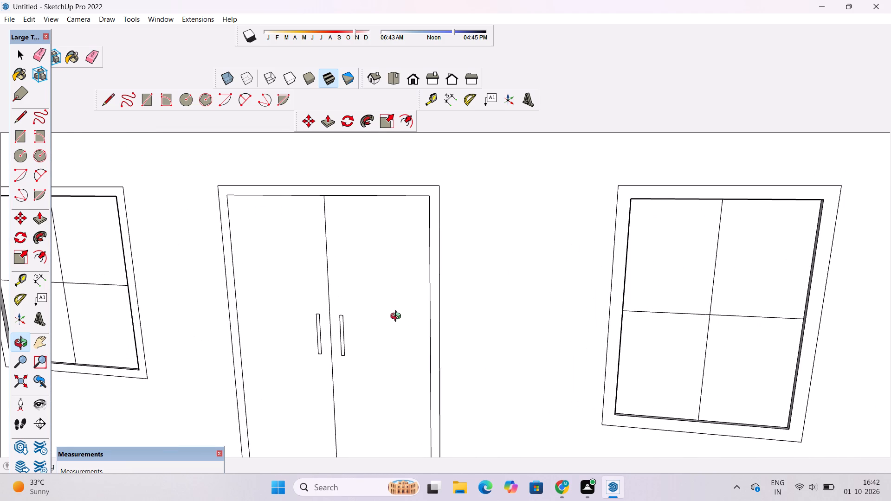
pyautogui.moveTo(342, 328); pyautogui.dragTo(378, 328)
pyautogui.keyDown('shift'); pyautogui.moveTo(381, 323); pyautogui.dragTo(328, 333); pyautogui.keyUp('shift')
pyautogui.scroll(1, 322, 333)
pyautogui.keyDown('shift'); pyautogui.moveTo(316, 339); pyautogui.dragTo(364, 325); pyautogui.keyUp('shift')
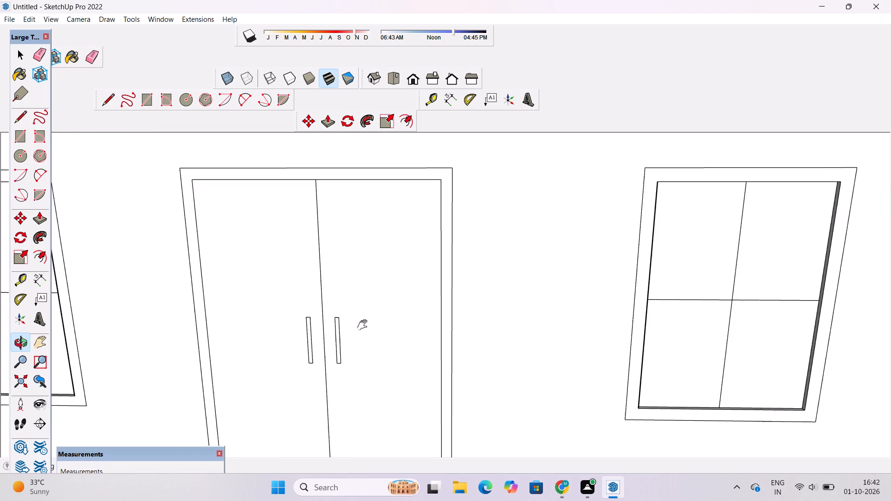
pyautogui.keyDown('shift'); pyautogui.moveTo(364, 325); pyautogui.dragTo(361, 327); pyautogui.keyUp('shift')
pyautogui.scroll(-5, 372, 321)
pyautogui.moveTo(357, 353); pyautogui.dragTo(377, 332)
pyautogui.keyDown('shift'); pyautogui.moveTo(368, 340); pyautogui.dragTo(374, 326); pyautogui.keyUp('shift')
pyautogui.scroll(-1, 377, 328)
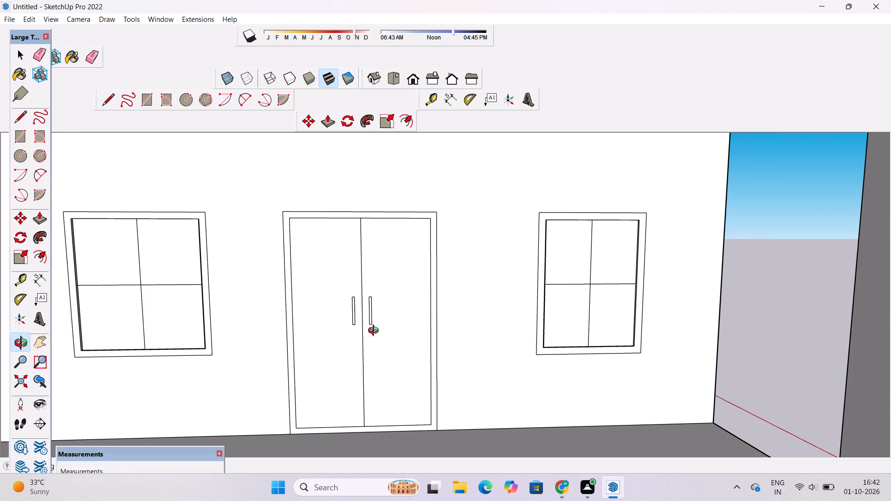
# Recess both leaves of the porch's double door 2" into the frame with Push/Pull, leaving the handle faces in place.
pyautogui.keyDown('shift'); pyautogui.moveTo(375, 332); pyautogui.dragTo(375, 347); pyautogui.keyUp('shift')
pyautogui.moveTo(346, 350); pyautogui.dragTo(368, 353)
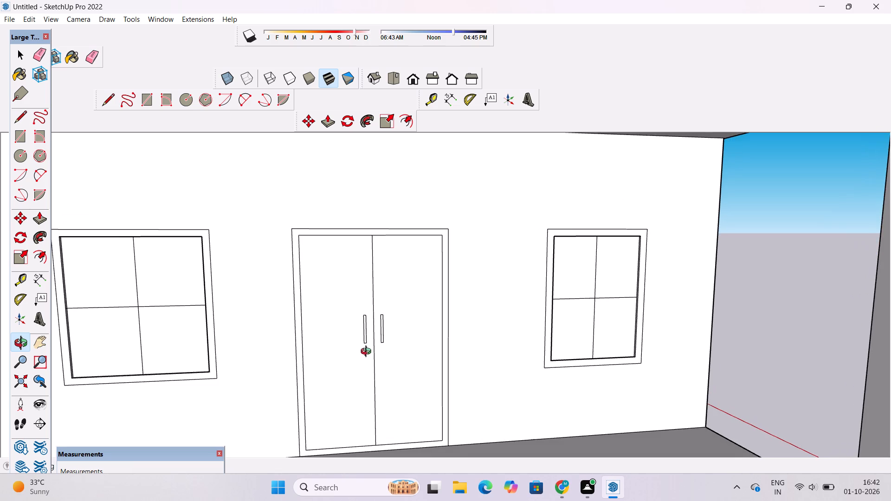
pyautogui.keyDown('shift'); pyautogui.moveTo(368, 353); pyautogui.dragTo(360, 337); pyautogui.keyUp('shift')
pyautogui.moveTo(353, 334); pyautogui.dragTo(413, 347)
pyautogui.keyDown('shift'); pyautogui.moveTo(415, 350); pyautogui.dragTo(374, 322); pyautogui.keyUp('shift')
pyautogui.moveTo(374, 322); pyautogui.dragTo(385, 329)
pyautogui.press('p')
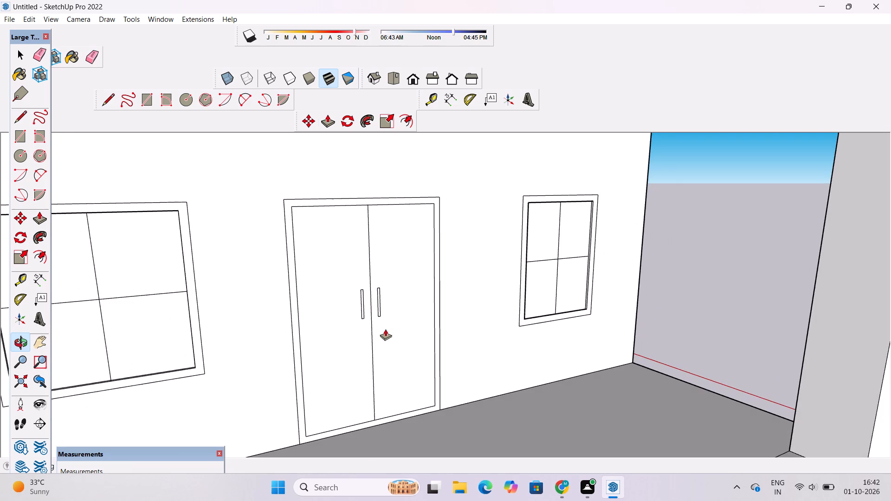
pyautogui.click(387, 323)
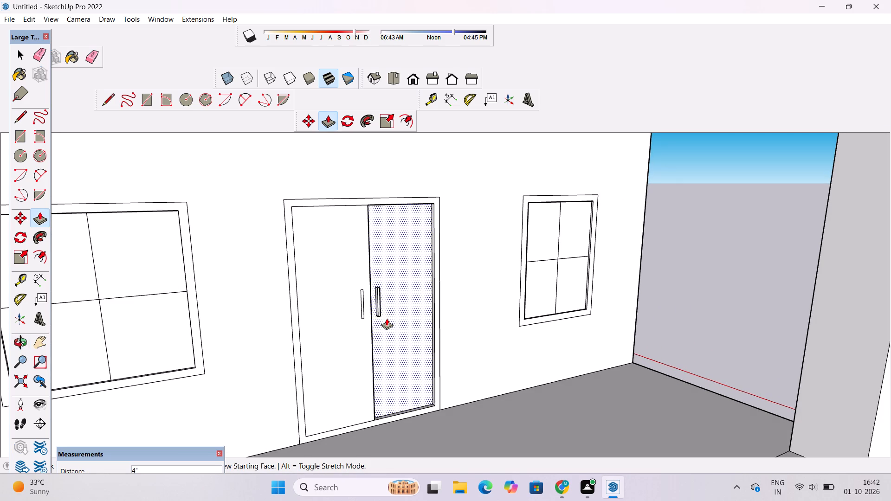
pyautogui.write('2"')
pyautogui.press('Return')
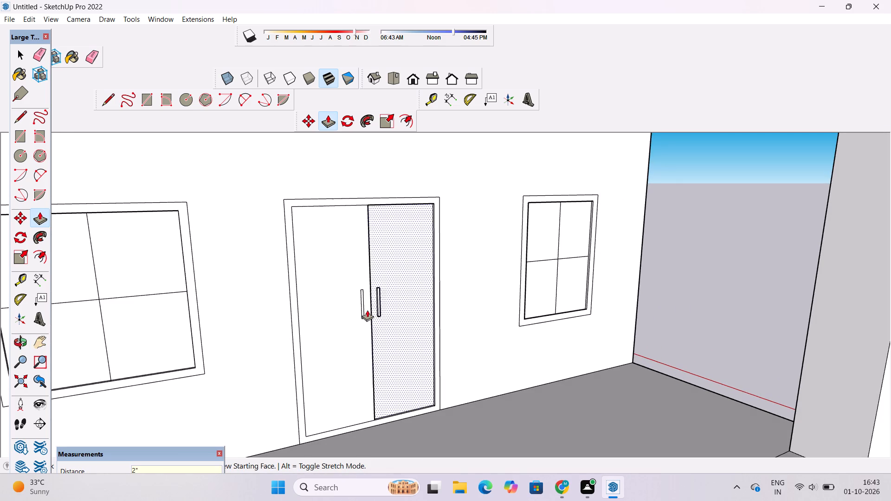
pyautogui.click(323, 275)
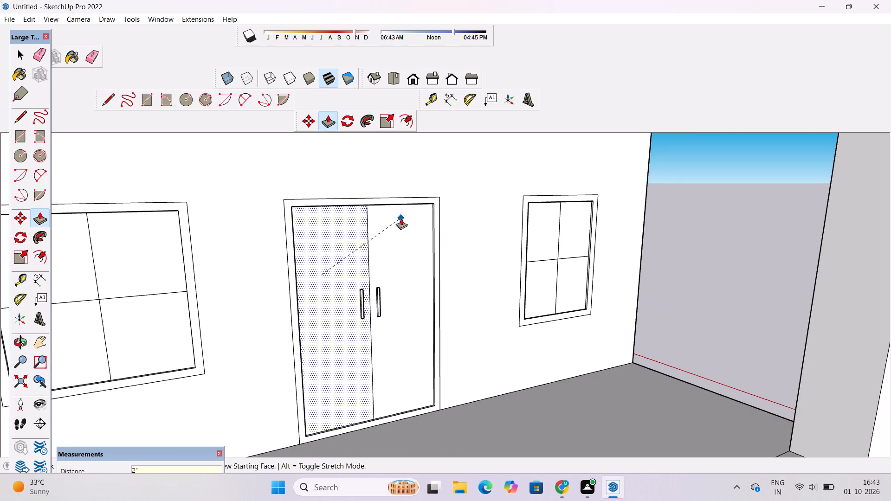
pyautogui.click(401, 218)
# Clear the selection and examine the recessed double door and its handles from inside the porch and from the house's side.
pyautogui.scroll(10, 373, 322)
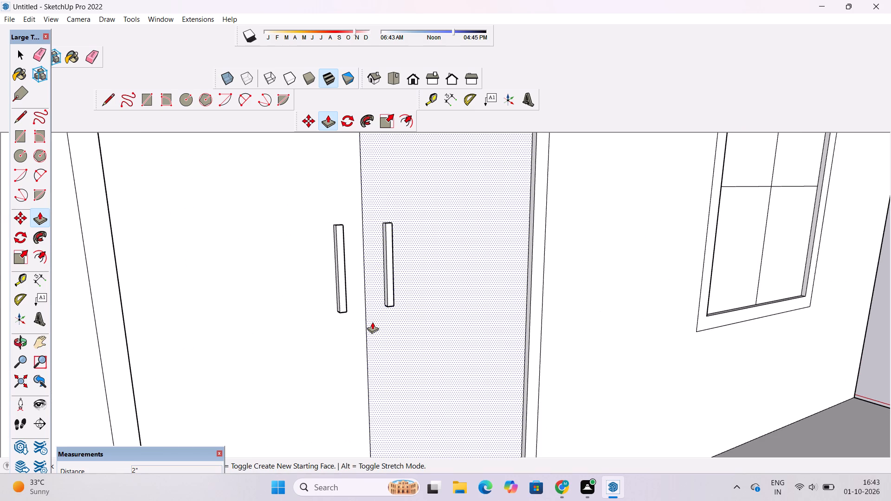
pyautogui.press('o')
pyautogui.scroll(-4, 372, 322)
pyautogui.moveTo(453, 323); pyautogui.dragTo(303, 321)
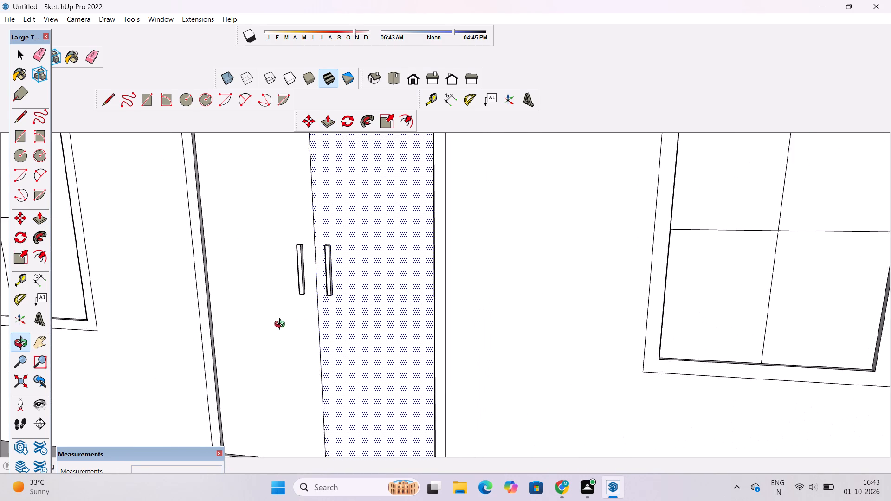
pyautogui.scroll(-3, 281, 326)
pyautogui.keyDown('shift'); pyautogui.moveTo(279, 328); pyautogui.dragTo(291, 317); pyautogui.keyUp('shift')
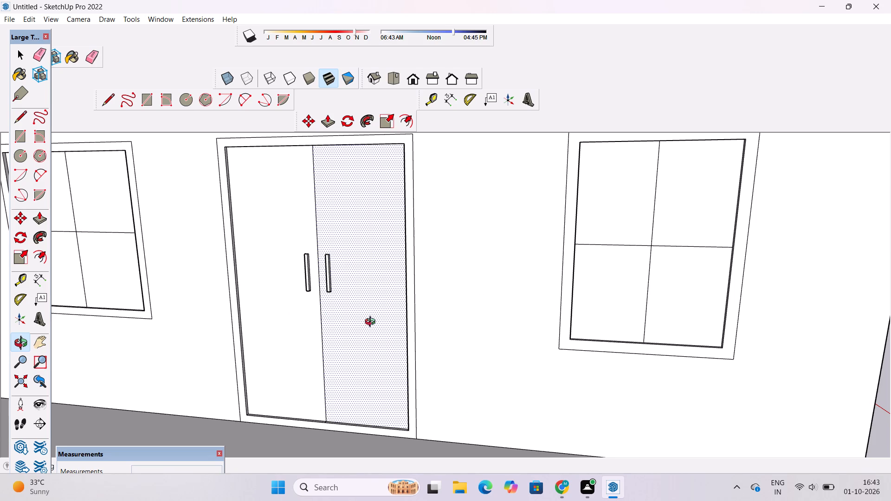
pyautogui.moveTo(403, 314); pyautogui.dragTo(381, 311)
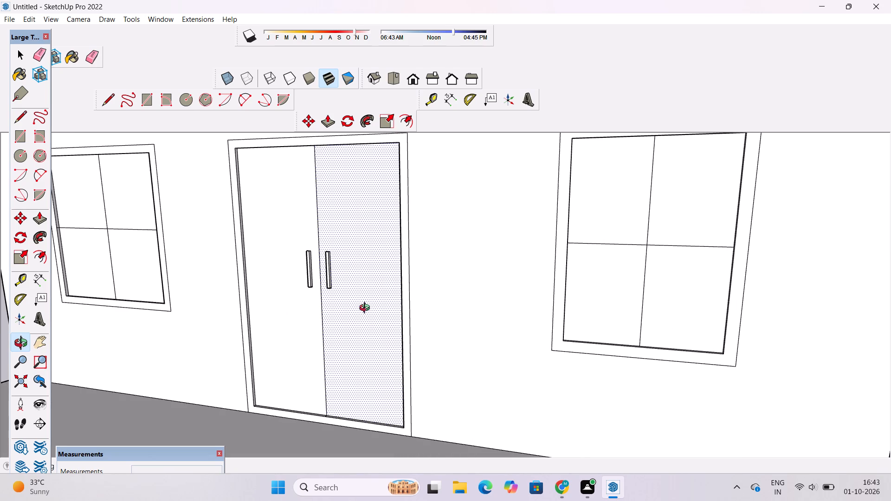
pyautogui.keyDown('shift'); pyautogui.moveTo(363, 312); pyautogui.dragTo(362, 326); pyautogui.keyUp('shift')
pyautogui.moveTo(357, 331); pyautogui.dragTo(357, 314)
pyautogui.scroll(-5, 361, 308)
pyautogui.keyDown('shift'); pyautogui.moveTo(323, 342); pyautogui.dragTo(345, 334); pyautogui.keyUp('shift')
pyautogui.press('space')
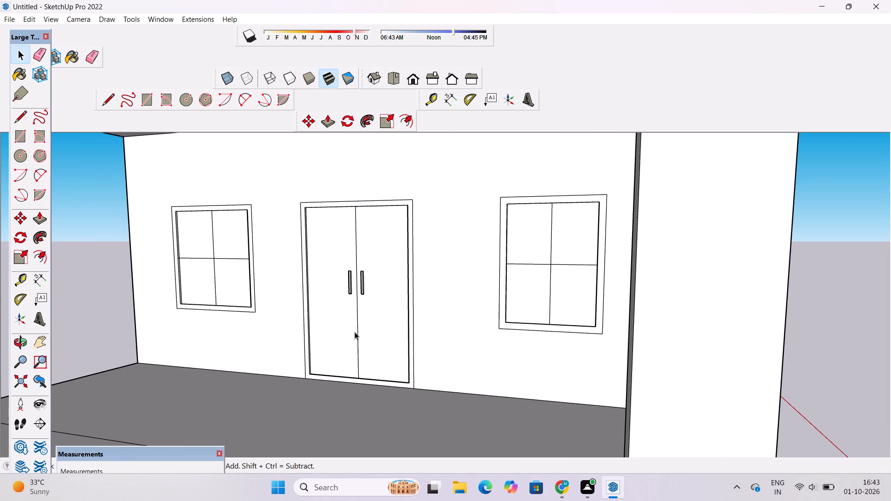
pyautogui.click(95, 305)
pyautogui.press('space')
pyautogui.press('o')
pyautogui.scroll(-4, 295, 296)
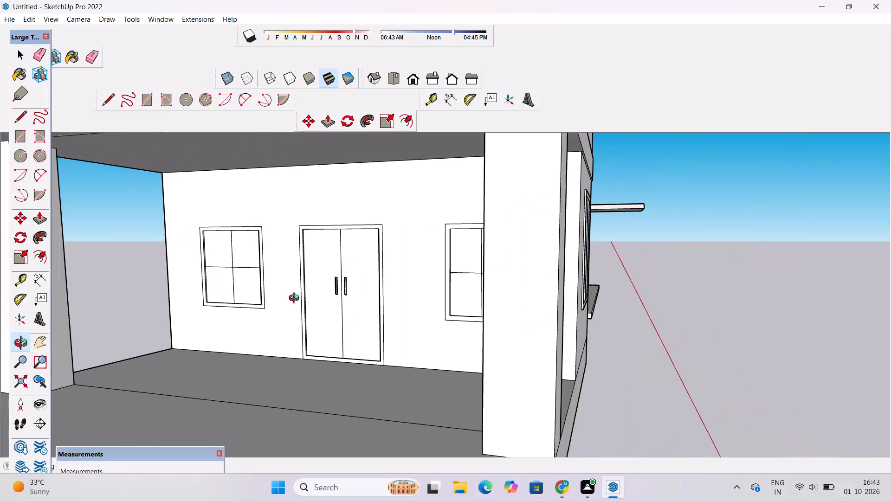
pyautogui.moveTo(278, 322); pyautogui.dragTo(331, 320)
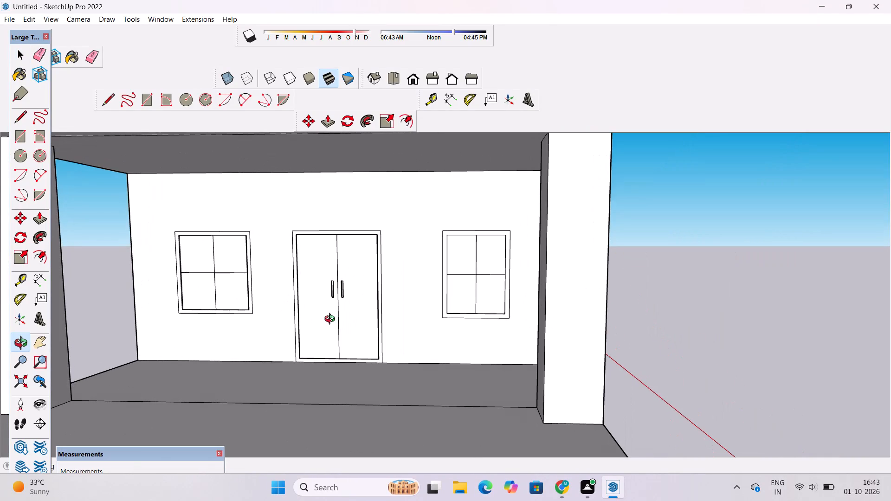
pyautogui.scroll(-1, 332, 320)
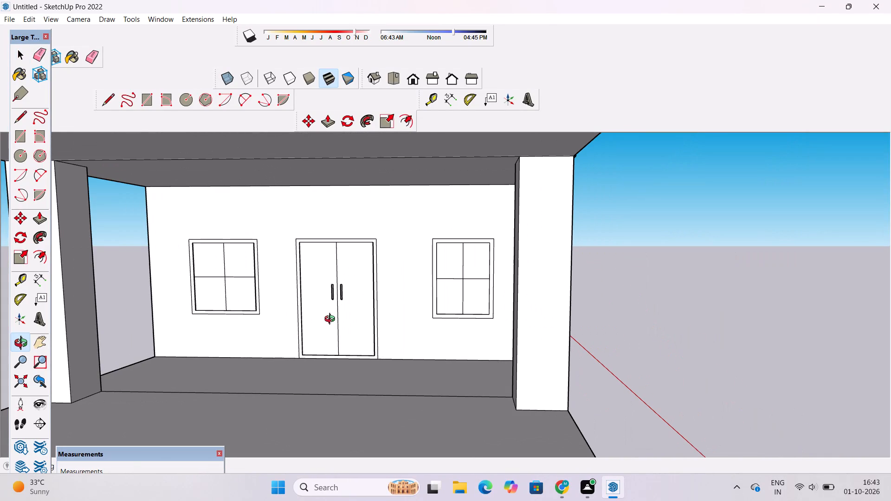
pyautogui.moveTo(354, 332); pyautogui.dragTo(319, 335)
pyautogui.scroll(3, 342, 318)
pyautogui.moveTo(394, 323); pyautogui.dragTo(327, 326)
pyautogui.scroll(-4, 308, 324)
pyautogui.moveTo(378, 329); pyautogui.dragTo(318, 339)
pyautogui.scroll(3, 359, 321)
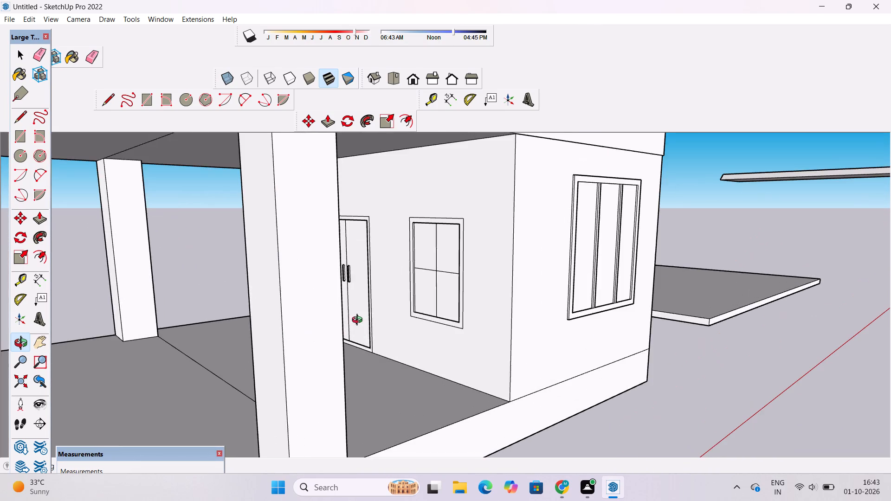
# Examine the porch wall, the columns and the outer corner of the porch floor from the side and from above.
pyautogui.keyDown('shift'); pyautogui.moveTo(359, 321); pyautogui.dragTo(339, 333); pyautogui.keyUp('shift')
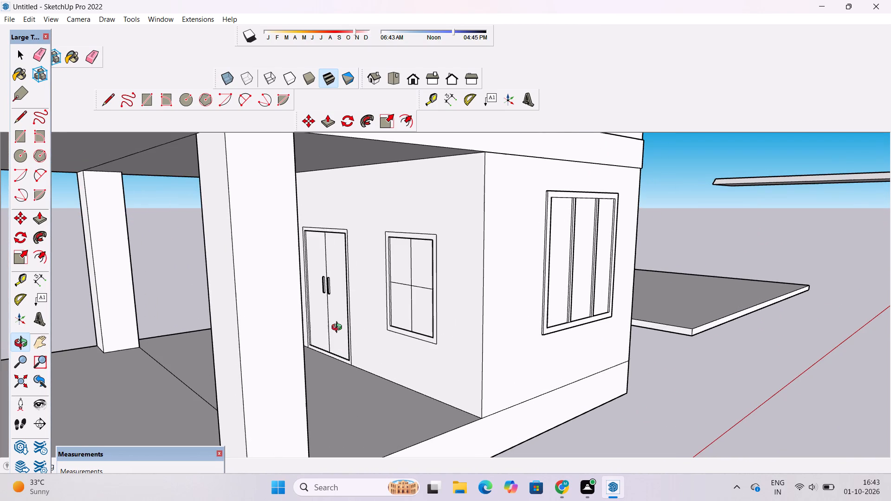
pyautogui.scroll(-1, 339, 328)
pyautogui.moveTo(408, 342); pyautogui.dragTo(376, 342)
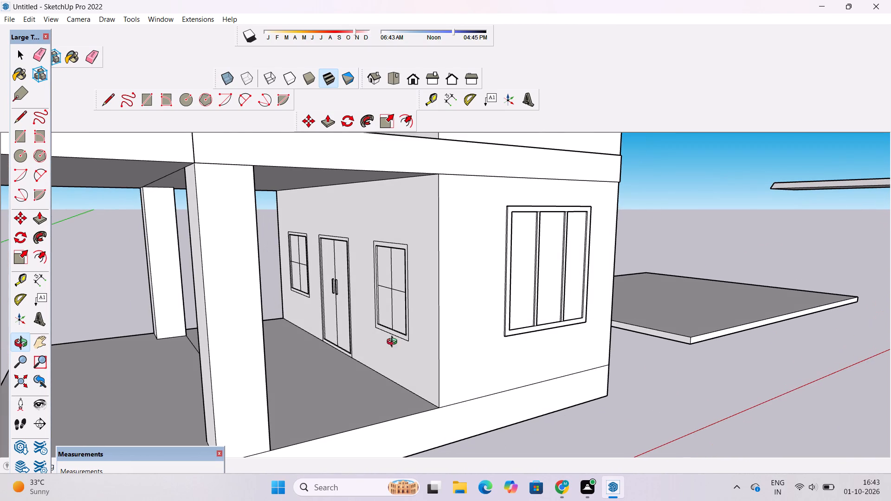
pyautogui.moveTo(387, 344); pyautogui.dragTo(298, 355)
pyautogui.keyDown('shift'); pyautogui.moveTo(294, 355); pyautogui.dragTo(477, 327); pyautogui.keyUp('shift')
pyautogui.scroll(-2, 473, 327)
pyautogui.scroll(2, 312, 378)
pyautogui.moveTo(311, 378); pyautogui.dragTo(373, 372)
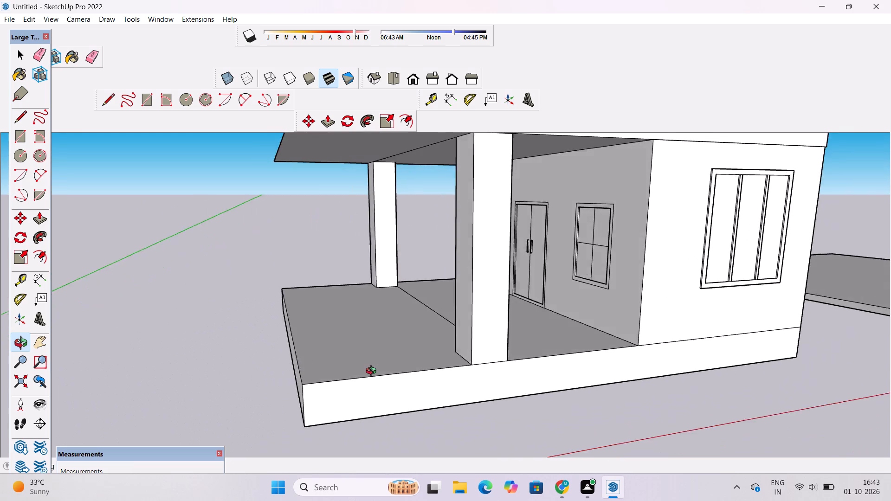
pyautogui.moveTo(373, 372); pyautogui.dragTo(374, 372)
pyautogui.scroll(-4, 372, 371)
pyautogui.moveTo(355, 387); pyautogui.dragTo(335, 426)
pyautogui.keyDown('shift'); pyautogui.moveTo(335, 426); pyautogui.dragTo(338, 399); pyautogui.keyUp('shift')
pyautogui.scroll(2, 340, 392)
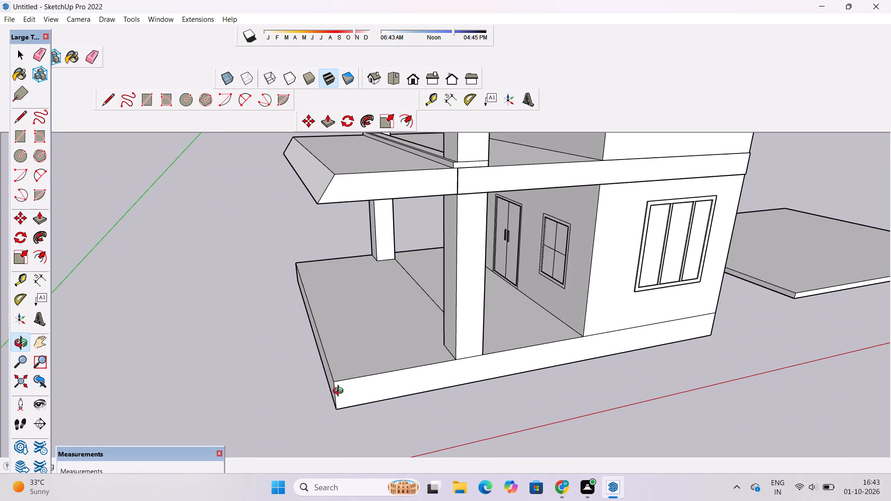
pyautogui.moveTo(342, 382); pyautogui.dragTo(321, 380)
pyautogui.keyDown('shift'); pyautogui.moveTo(321, 380); pyautogui.dragTo(293, 391); pyautogui.keyUp('shift')
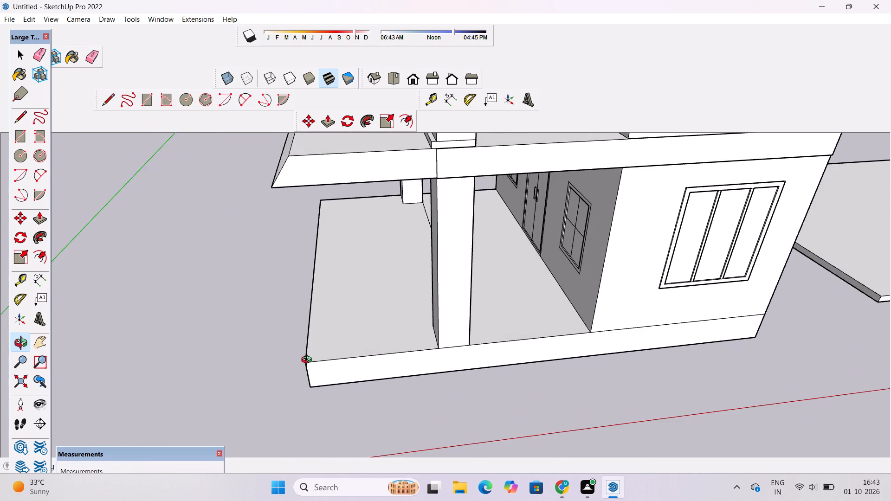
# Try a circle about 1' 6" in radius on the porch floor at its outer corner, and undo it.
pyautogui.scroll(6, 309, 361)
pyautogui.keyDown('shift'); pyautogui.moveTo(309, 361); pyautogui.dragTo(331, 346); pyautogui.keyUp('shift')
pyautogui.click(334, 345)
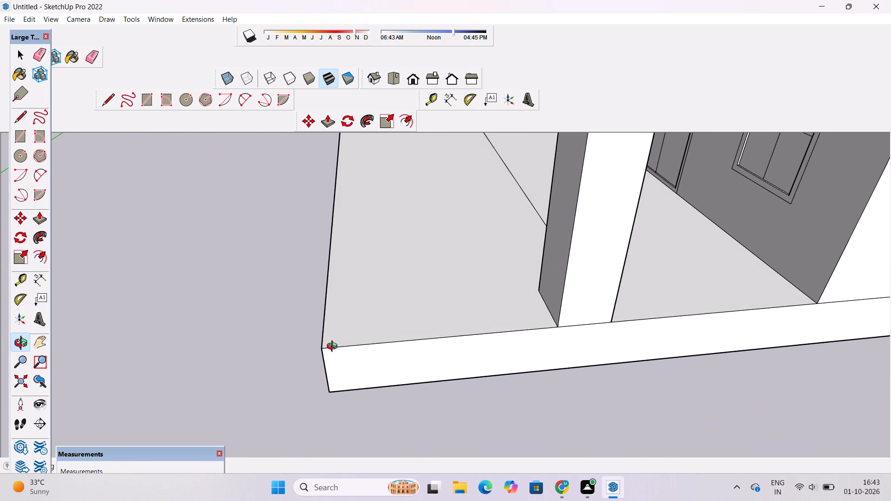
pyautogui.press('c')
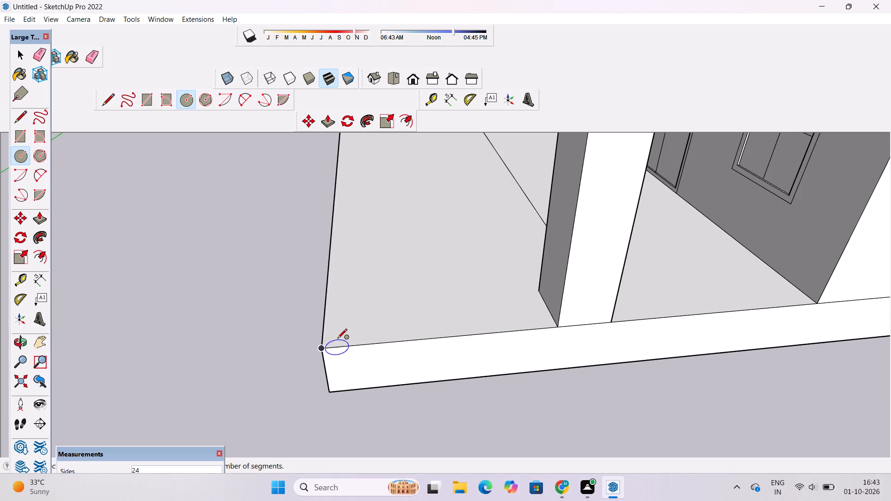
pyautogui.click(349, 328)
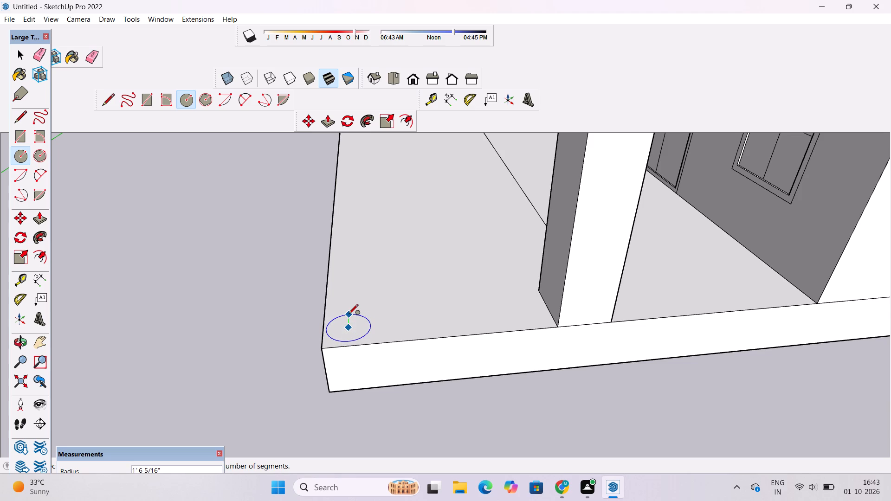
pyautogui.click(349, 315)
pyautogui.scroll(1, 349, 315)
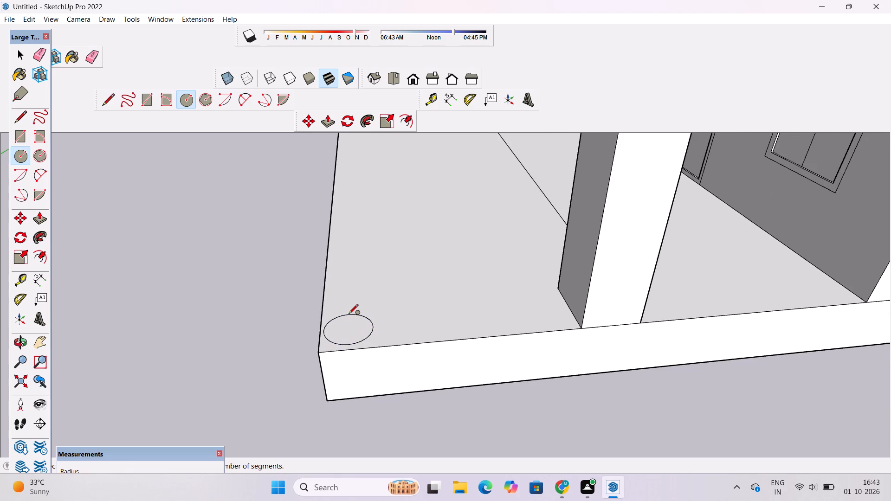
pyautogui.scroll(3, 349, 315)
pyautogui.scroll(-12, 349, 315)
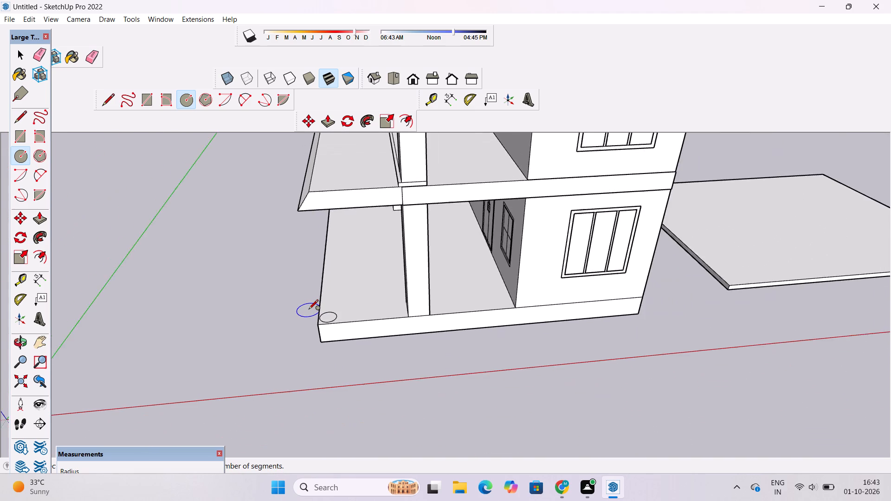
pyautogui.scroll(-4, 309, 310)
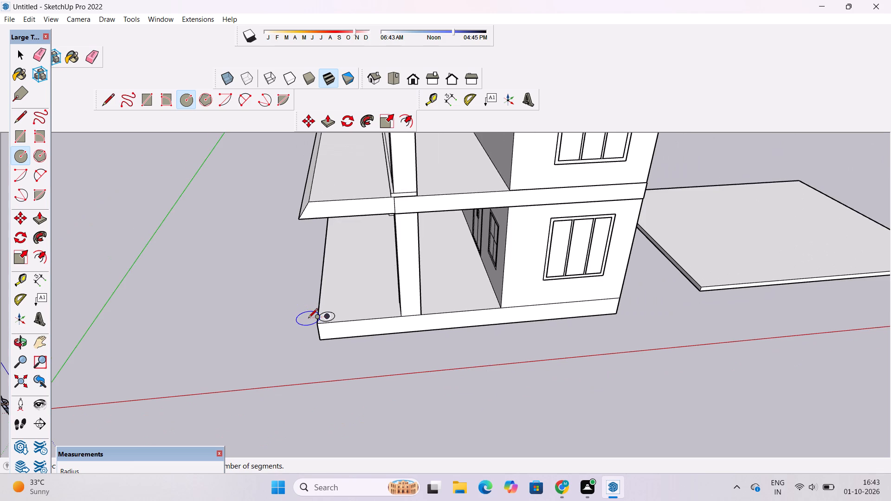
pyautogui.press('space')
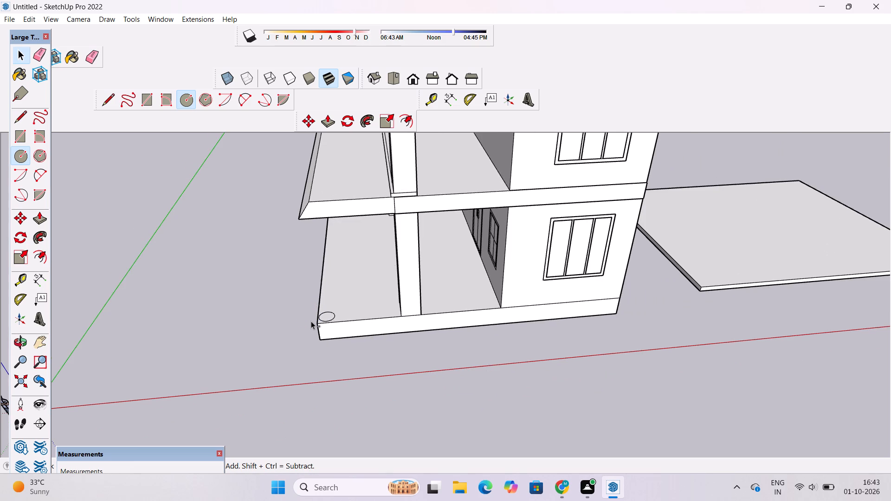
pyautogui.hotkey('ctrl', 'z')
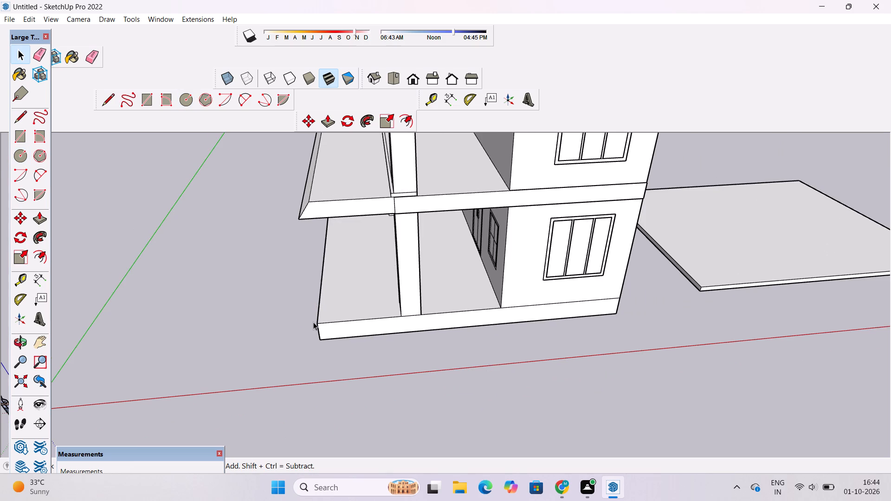
# Examine the whole house and the porch's open end between the corner column and the house wall.
pyautogui.scroll(-7, 316, 336)
pyautogui.scroll(5, 318, 321)
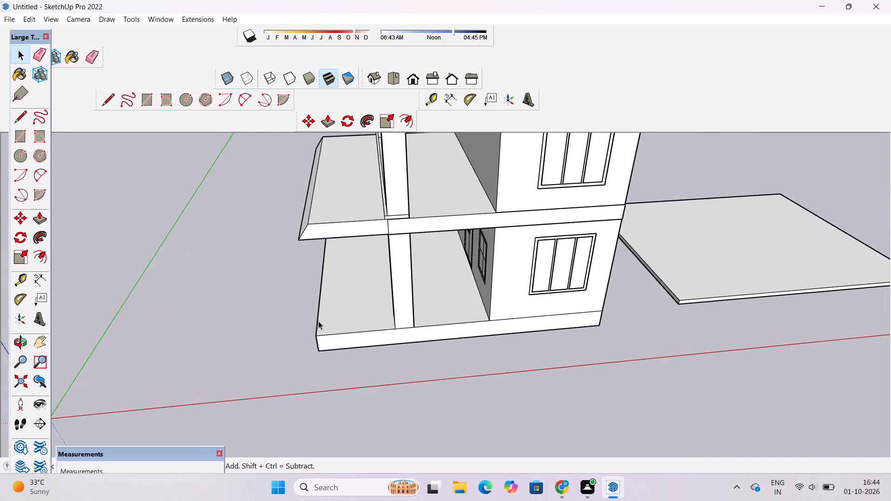
pyautogui.press('o')
pyautogui.moveTo(370, 362); pyautogui.dragTo(367, 311)
pyautogui.scroll(-5, 367, 311)
pyautogui.keyDown('shift'); pyautogui.moveTo(391, 310); pyautogui.dragTo(400, 336); pyautogui.keyUp('shift')
pyautogui.moveTo(393, 346); pyautogui.dragTo(370, 365)
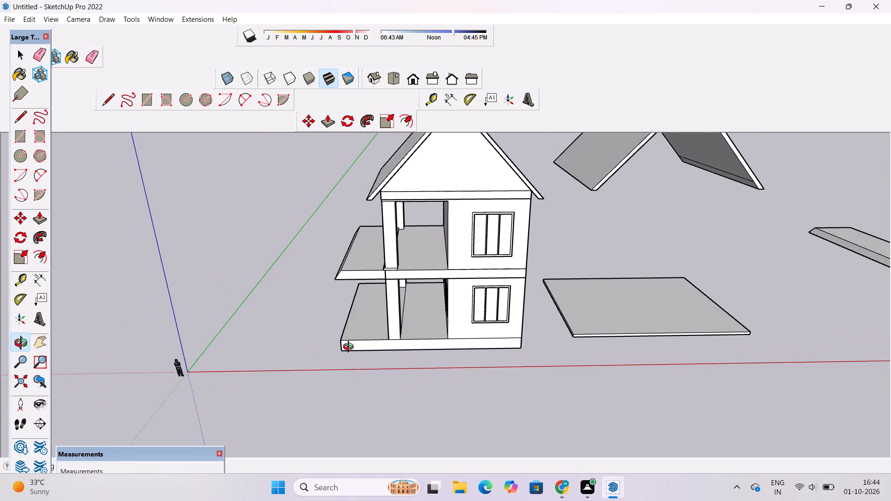
pyautogui.scroll(4, 350, 348)
pyautogui.scroll(-1, 350, 348)
pyautogui.keyDown('shift'); pyautogui.moveTo(377, 345); pyautogui.dragTo(385, 369); pyautogui.keyUp('shift')
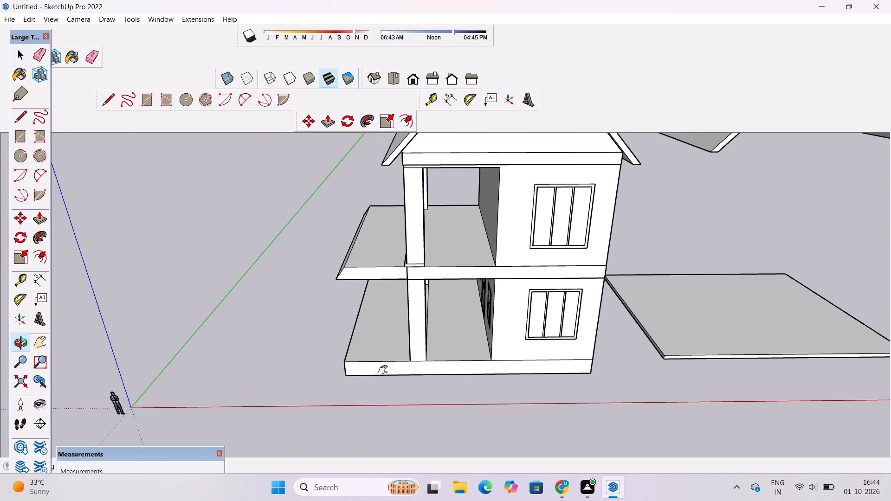
pyautogui.scroll(6, 385, 371)
pyautogui.keyDown('shift'); pyautogui.moveTo(310, 382); pyautogui.dragTo(437, 359); pyautogui.keyUp('shift')
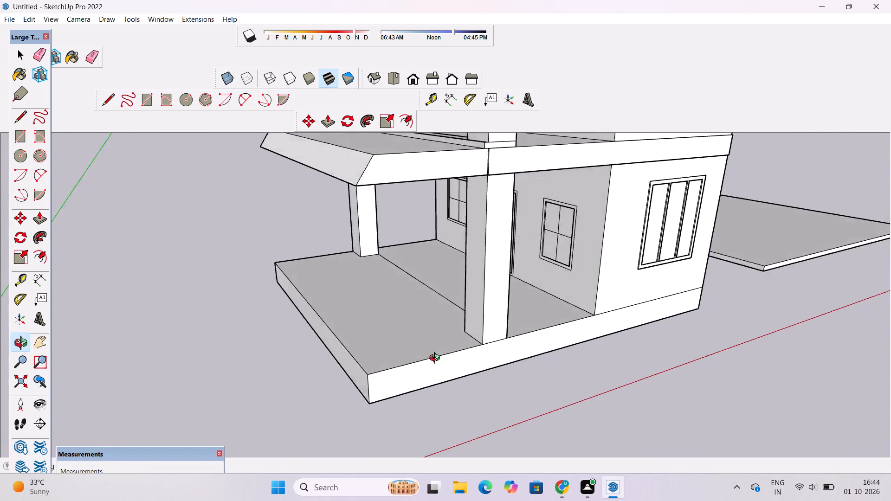
pyautogui.keyDown('shift'); pyautogui.moveTo(437, 359); pyautogui.dragTo(453, 348); pyautogui.keyUp('shift')
pyautogui.scroll(-6, 459, 341)
pyautogui.moveTo(451, 348); pyautogui.dragTo(416, 367)
pyautogui.moveTo(409, 368); pyautogui.dragTo(367, 374)
pyautogui.scroll(3, 359, 358)
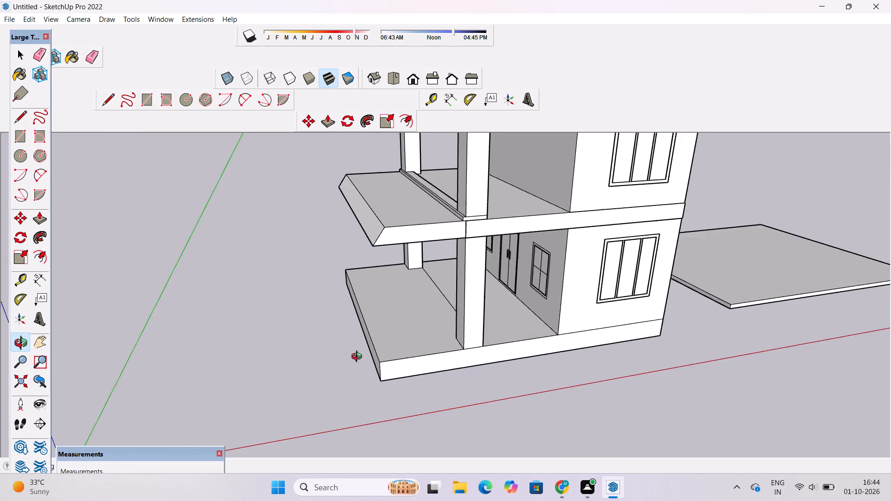
pyautogui.moveTo(432, 366); pyautogui.dragTo(396, 352)
pyautogui.keyDown('shift'); pyautogui.moveTo(378, 348); pyautogui.dragTo(424, 366); pyautogui.keyUp('shift')
pyautogui.moveTo(424, 365); pyautogui.dragTo(540, 360)
pyautogui.scroll(5, 445, 279)
pyautogui.moveTo(519, 338); pyautogui.dragTo(402, 296)
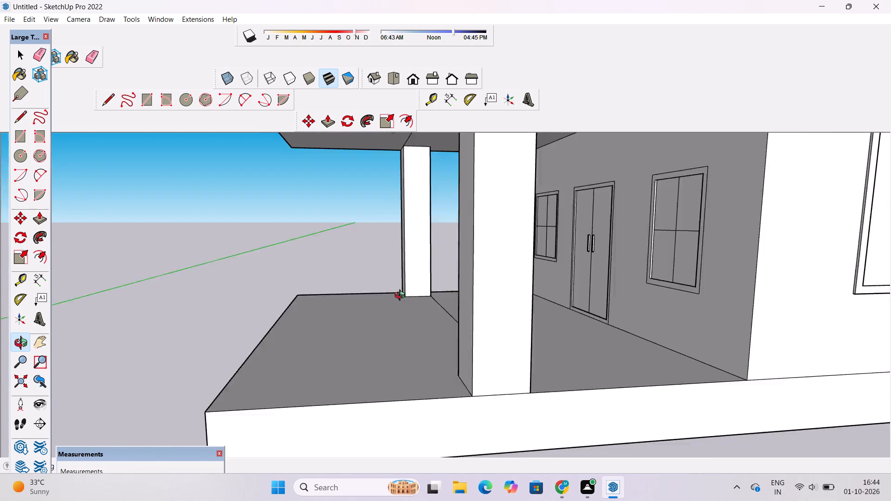
# Draw a 16' line across the porch floor from the corner column to the house wall, just inside the floor's end edge.
pyautogui.moveTo(402, 296); pyautogui.dragTo(400, 295)
pyautogui.keyDown('shift'); pyautogui.moveTo(424, 340); pyautogui.dragTo(342, 220); pyautogui.keyUp('shift')
pyautogui.moveTo(393, 228); pyautogui.dragTo(394, 347)
pyautogui.keyDown('shift'); pyautogui.moveTo(396, 349); pyautogui.dragTo(375, 301); pyautogui.keyUp('shift')
pyautogui.moveTo(375, 301); pyautogui.dragTo(374, 312)
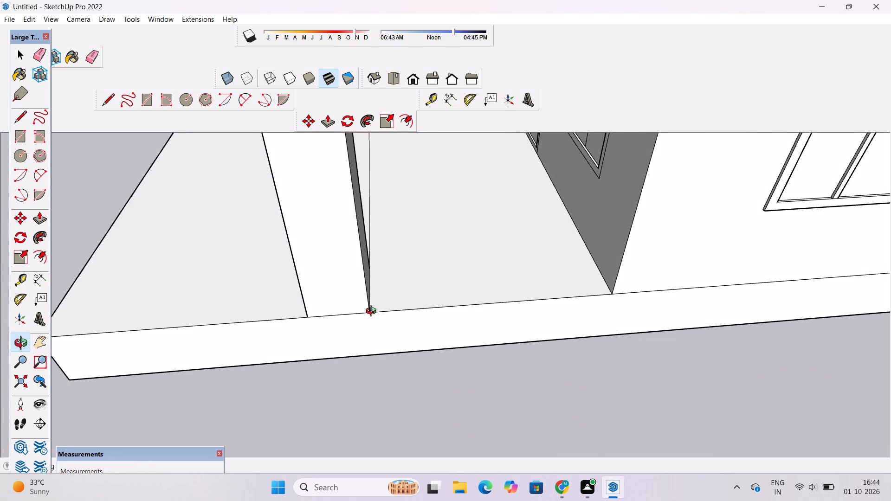
pyautogui.scroll(-1, 353, 314)
pyautogui.moveTo(368, 314); pyautogui.dragTo(340, 320)
pyautogui.press('l')
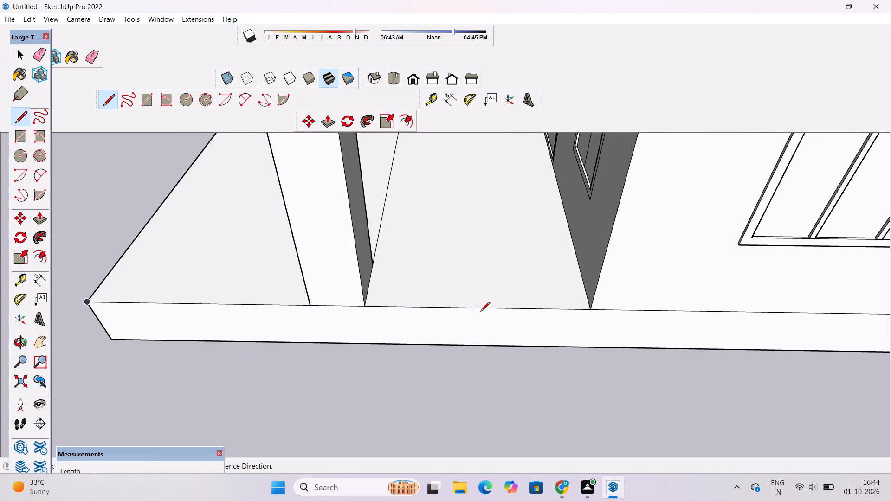
pyautogui.click(370, 285)
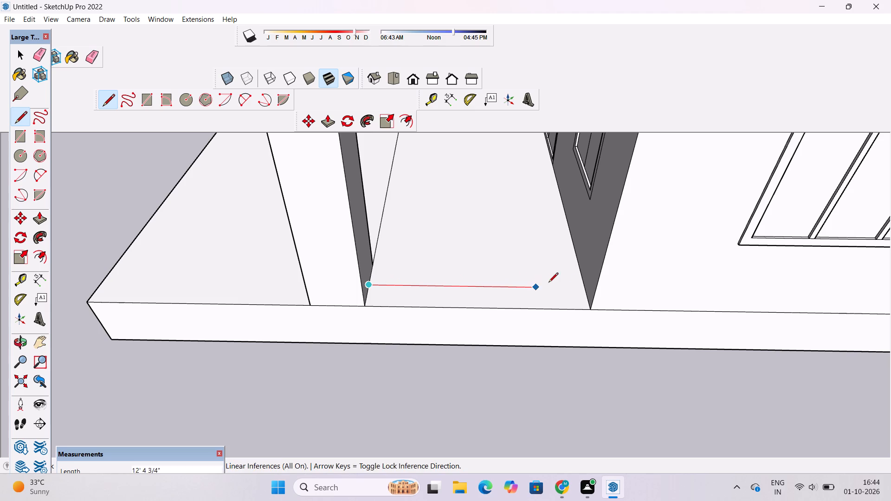
pyautogui.click(583, 288)
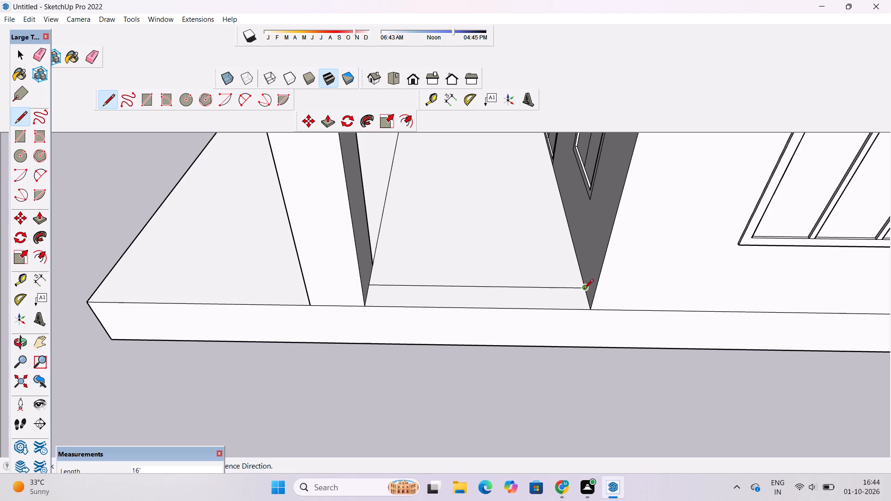
# Draw a 6' vertical line up the porch wall from the wall end of the new floor line.
pyautogui.click(584, 289)
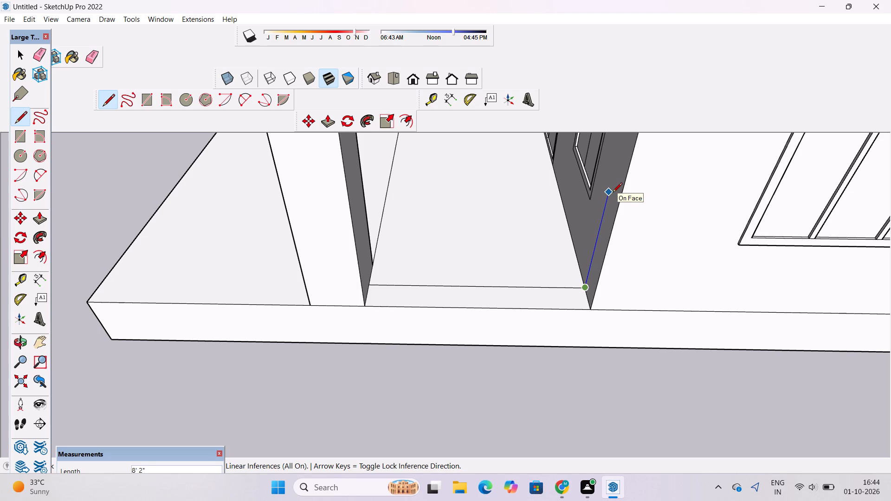
pyautogui.write("6'")
pyautogui.press('Return')
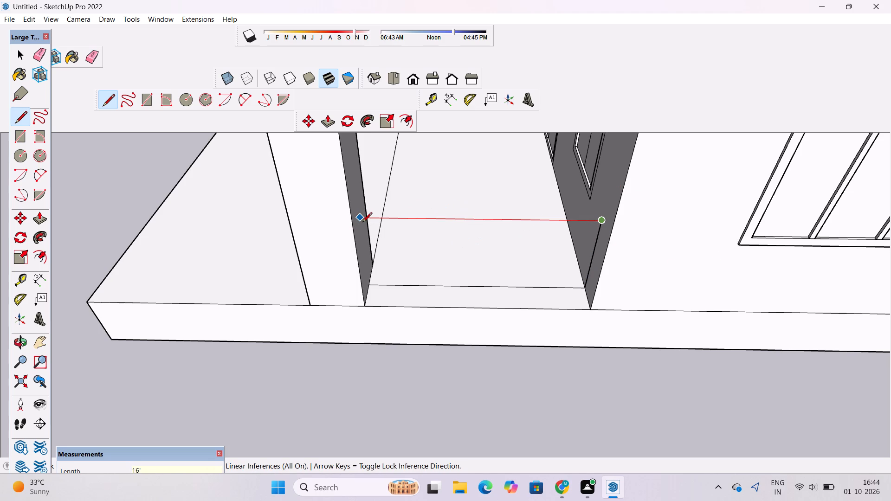
pyautogui.scroll(1, 362, 223)
pyautogui.scroll(-5, 362, 223)
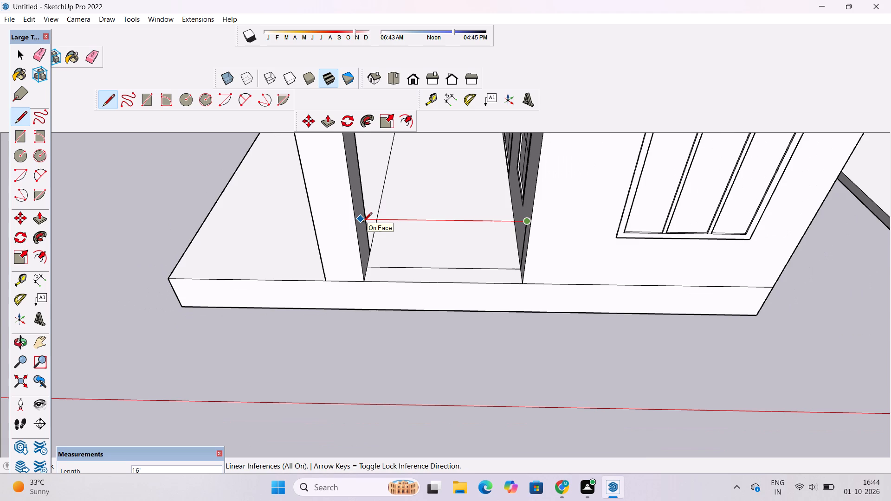
pyautogui.scroll(4, 362, 223)
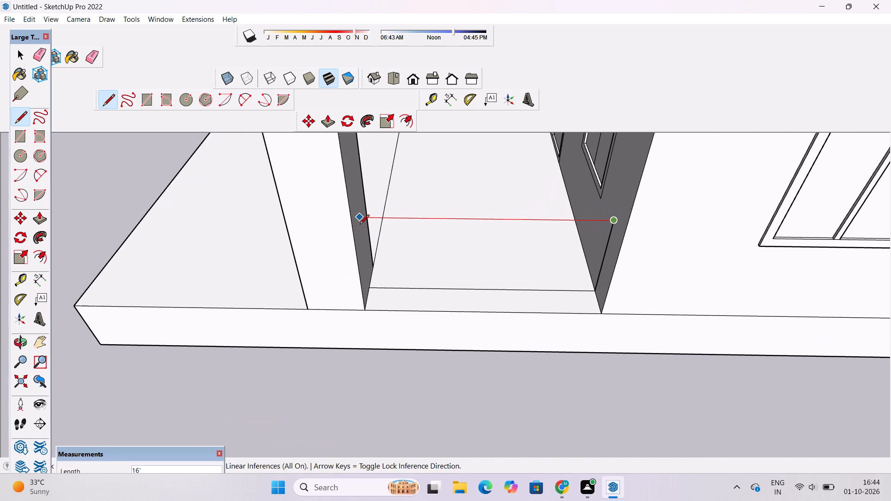
pyautogui.press('space')
# Examine the new floor and wall lines at the porch's open end from low and raised angles.
pyautogui.press('o')
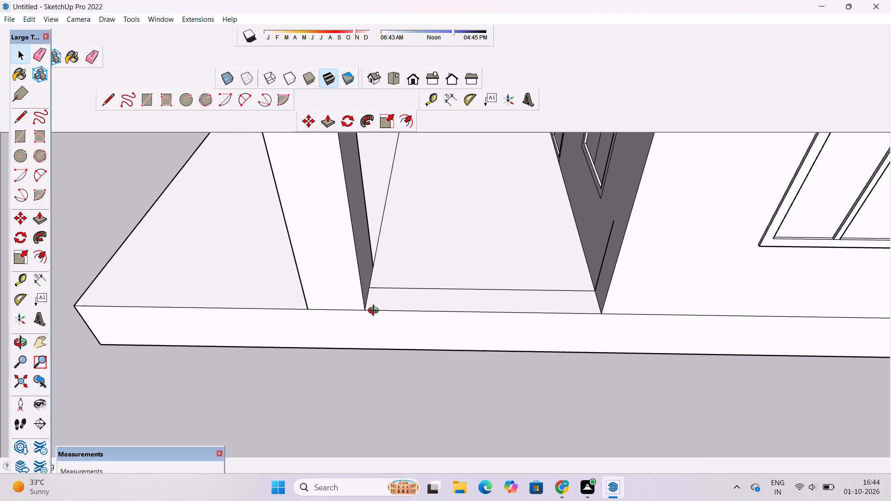
pyautogui.moveTo(375, 312); pyautogui.dragTo(373, 240)
pyautogui.scroll(-5, 373, 240)
pyautogui.keyDown('shift'); pyautogui.moveTo(387, 250); pyautogui.dragTo(369, 290); pyautogui.keyUp('shift')
pyautogui.moveTo(372, 302); pyautogui.dragTo(381, 258)
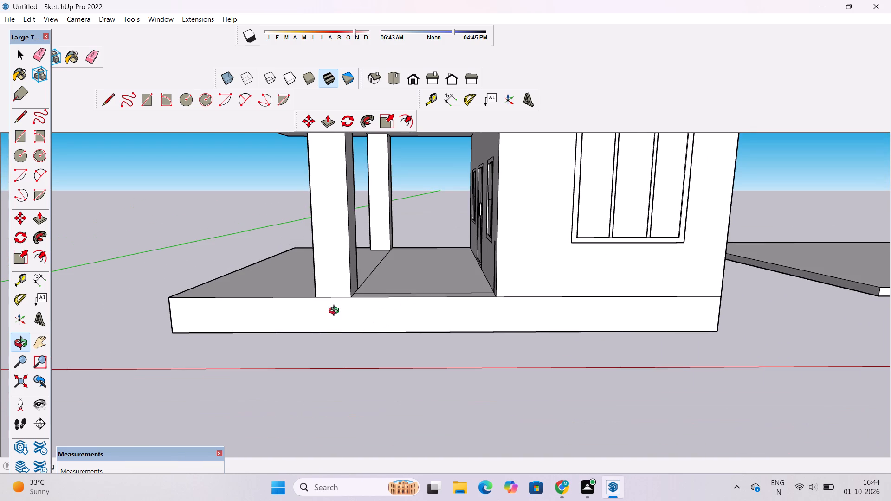
pyautogui.moveTo(337, 311); pyautogui.dragTo(334, 342)
pyautogui.scroll(3, 334, 334)
pyautogui.moveTo(336, 349); pyautogui.dragTo(338, 367)
pyautogui.scroll(3, 339, 369)
pyautogui.keyDown('shift'); pyautogui.moveTo(381, 344); pyautogui.dragTo(317, 343); pyautogui.keyUp('shift')
pyautogui.scroll(-4, 317, 342)
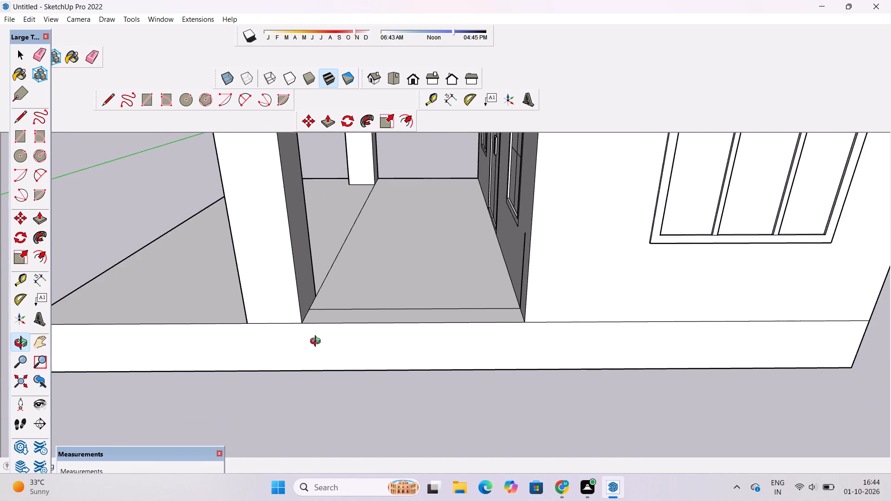
pyautogui.keyDown('shift'); pyautogui.moveTo(328, 334); pyautogui.dragTo(343, 385); pyautogui.keyUp('shift')
pyautogui.moveTo(371, 372); pyautogui.dragTo(404, 344)
pyautogui.scroll(2, 448, 330)
pyautogui.keyDown('shift'); pyautogui.moveTo(448, 330); pyautogui.dragTo(431, 347); pyautogui.keyUp('shift')
pyautogui.moveTo(428, 351); pyautogui.dragTo(424, 339)
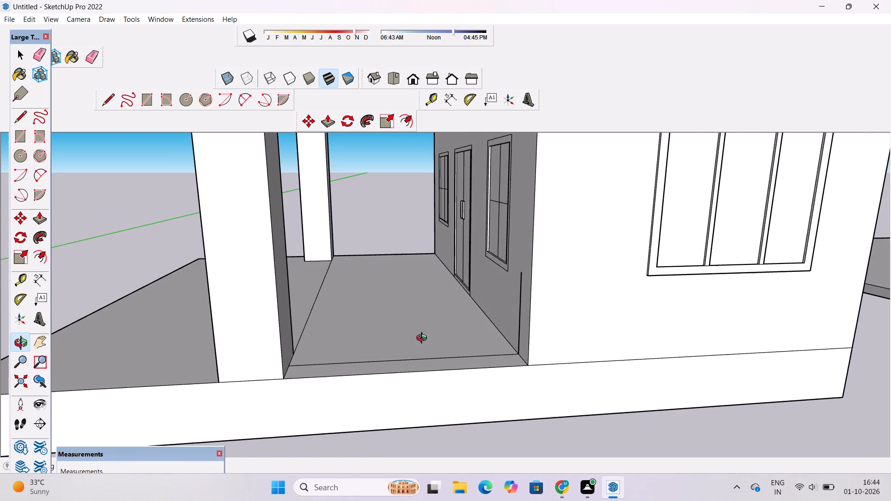
pyautogui.scroll(1, 424, 339)
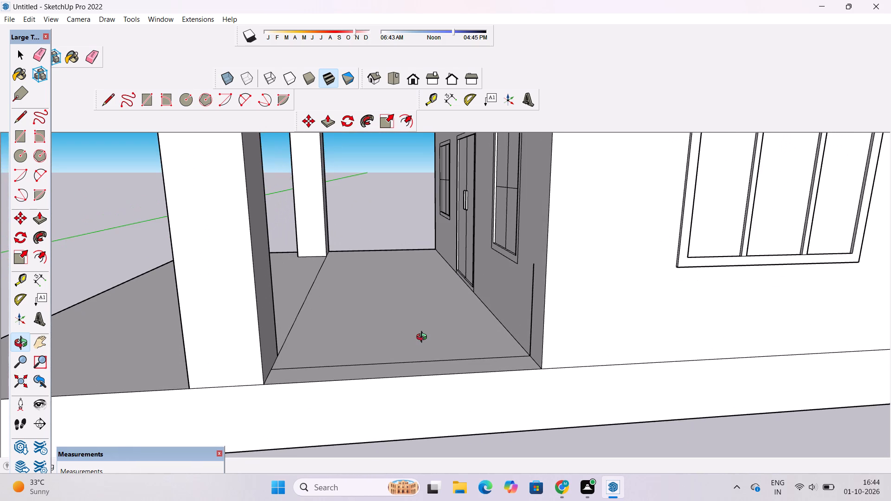
pyautogui.scroll(-3, 424, 338)
pyautogui.moveTo(371, 270); pyautogui.dragTo(343, 272)
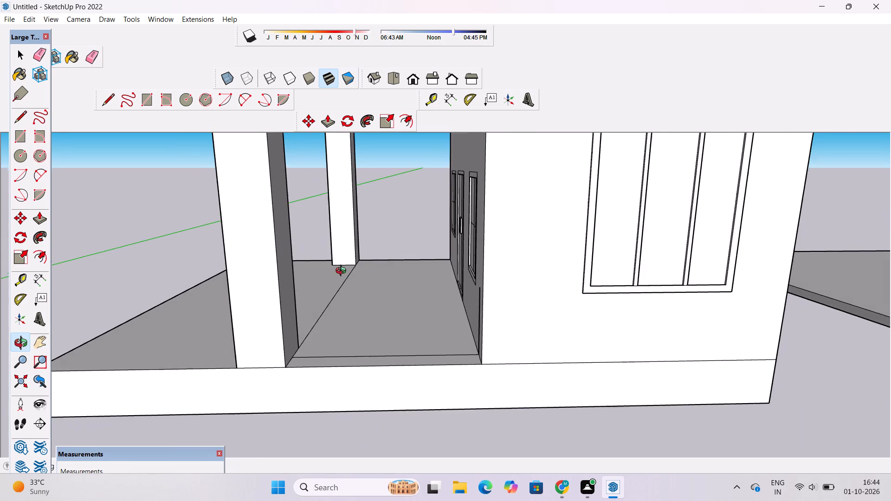
pyautogui.moveTo(343, 272); pyautogui.dragTo(340, 272)
pyautogui.keyDown('shift'); pyautogui.moveTo(306, 288); pyautogui.dragTo(396, 247); pyautogui.keyUp('shift')
pyautogui.keyDown('shift'); pyautogui.moveTo(349, 317); pyautogui.dragTo(281, 315); pyautogui.keyUp('shift')
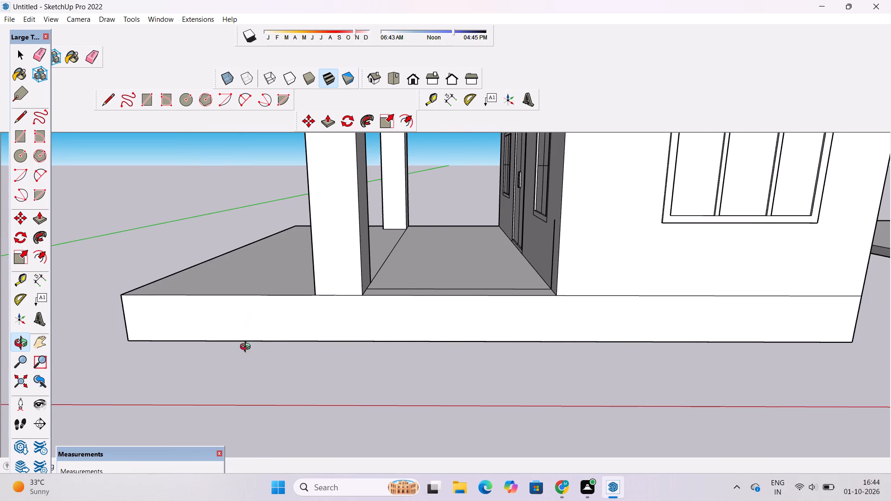
pyautogui.scroll(-3, 265, 323)
pyautogui.moveTo(329, 306); pyautogui.dragTo(345, 386)
pyautogui.scroll(3, 386, 372)
pyautogui.keyDown('shift'); pyautogui.moveTo(385, 365); pyautogui.dragTo(345, 335); pyautogui.keyUp('shift')
pyautogui.moveTo(359, 329); pyautogui.dragTo(376, 293)
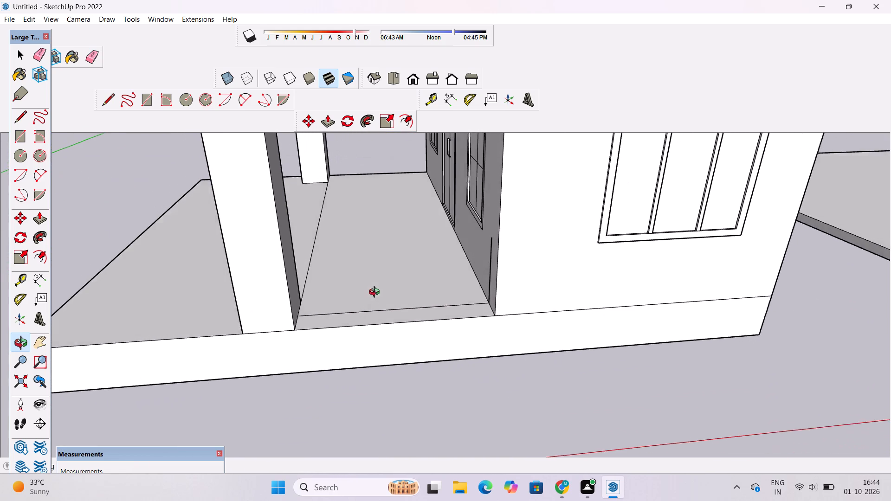
# Close the porch-end outline with a 16' line across to the corner column and a 6' line down to the floor line.
pyautogui.moveTo(376, 293); pyautogui.dragTo(376, 291)
pyautogui.moveTo(425, 311); pyautogui.dragTo(389, 285)
pyautogui.keyDown('shift'); pyautogui.moveTo(389, 285); pyautogui.dragTo(416, 347); pyautogui.keyUp('shift')
pyautogui.moveTo(412, 345); pyautogui.dragTo(394, 333)
pyautogui.scroll(3, 392, 325)
pyautogui.moveTo(393, 327); pyautogui.dragTo(426, 331)
pyautogui.press('l')
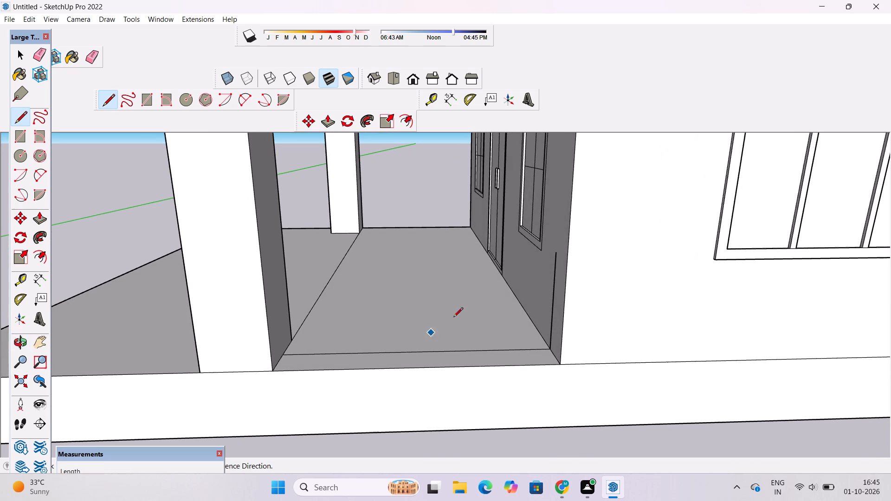
pyautogui.click(555, 254)
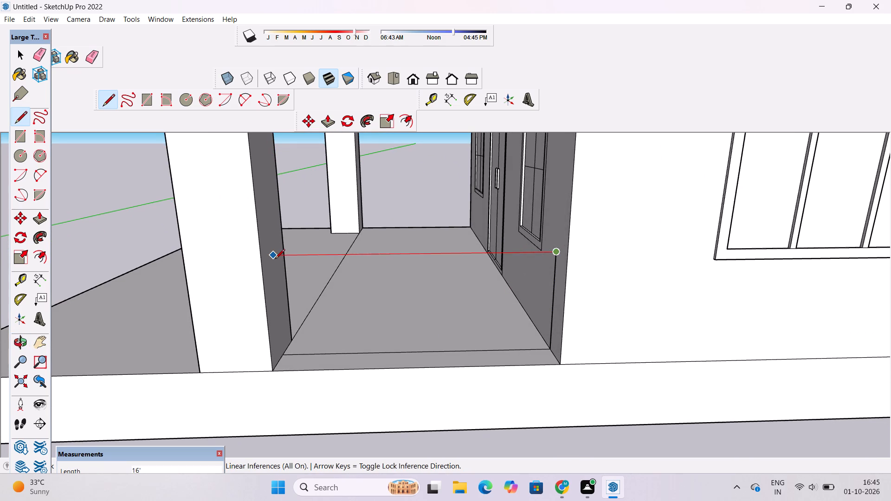
pyautogui.click(271, 257)
pyautogui.click(280, 354)
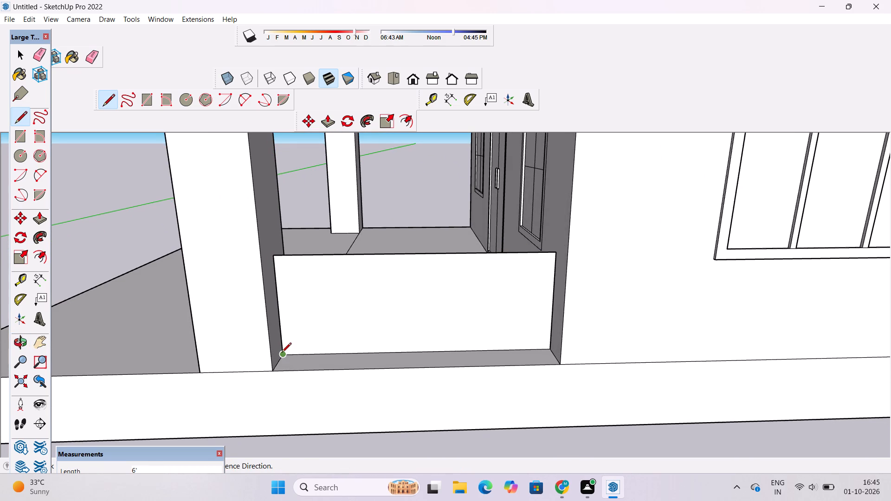
# Delete the face inside the porch-end rectangle, leaving only its edges.
pyautogui.press('space')
pyautogui.click(402, 339)
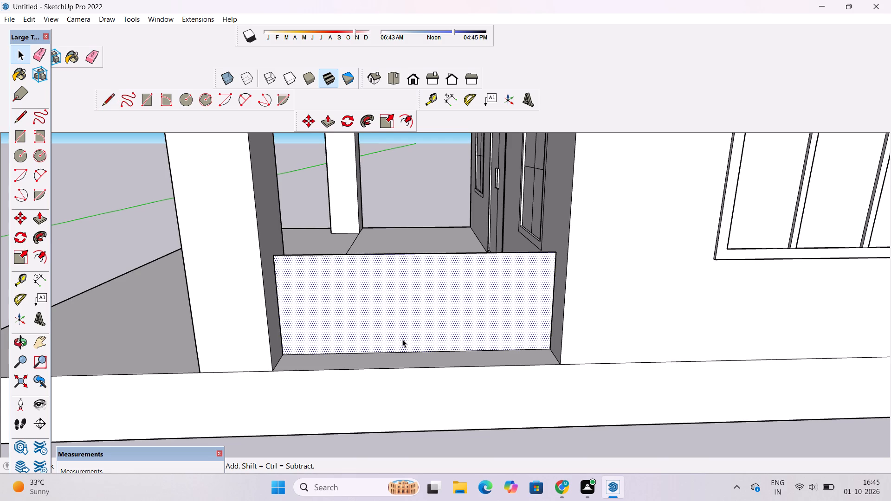
pyautogui.press('Delete')
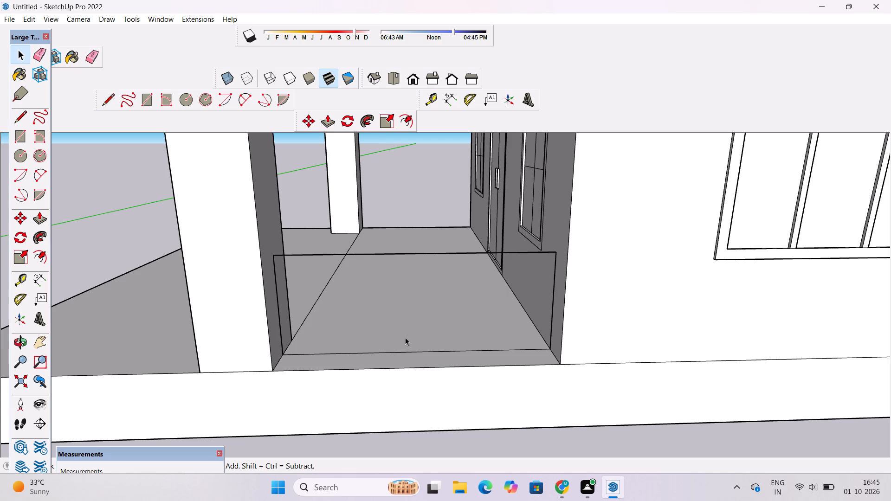
# Draw a circle of 6" radius on the corner column's inner face, centred on the rectangle's upper corner.
pyautogui.press('o')
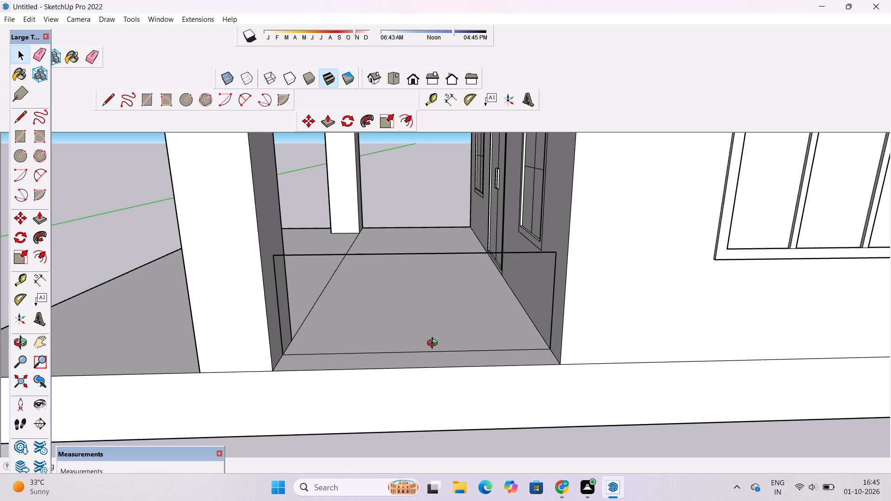
pyautogui.moveTo(435, 343); pyautogui.dragTo(396, 340)
pyautogui.scroll(1, 352, 331)
pyautogui.keyDown('shift'); pyautogui.moveTo(349, 330); pyautogui.dragTo(382, 342); pyautogui.keyUp('shift')
pyautogui.moveTo(382, 342); pyautogui.dragTo(339, 331)
pyautogui.keyDown('shift'); pyautogui.moveTo(310, 321); pyautogui.dragTo(353, 347); pyautogui.keyUp('shift')
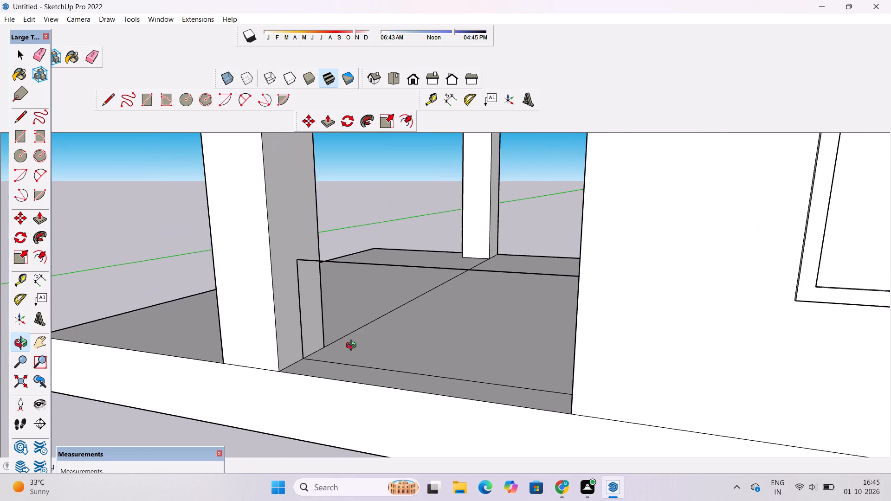
pyautogui.click(353, 347)
pyautogui.press('c')
pyautogui.scroll(4, 295, 261)
pyautogui.click(295, 257)
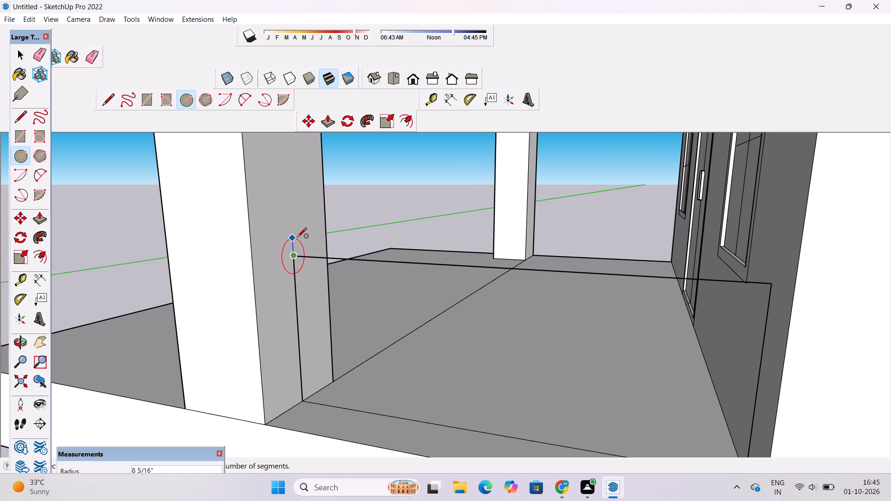
pyautogui.write('6"')
pyautogui.press('Return')
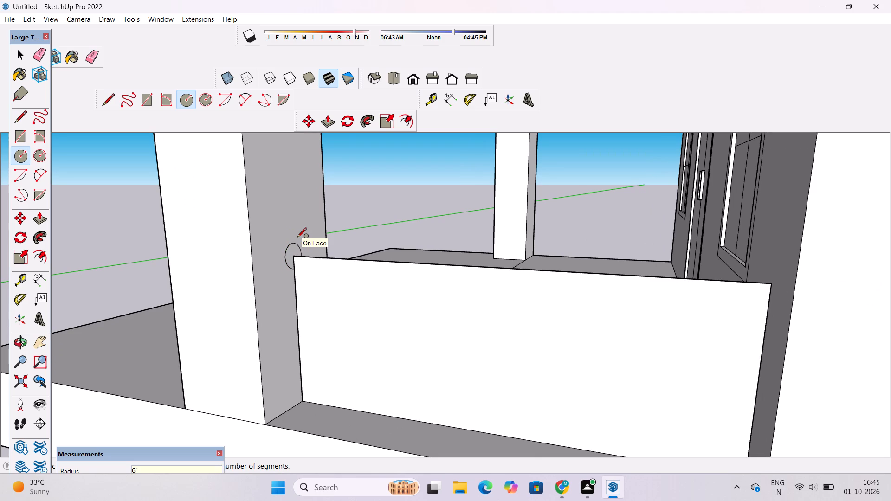
# Delete the face that fills the porch-end rectangle again.
pyautogui.press('space')
pyautogui.click(353, 329)
pyautogui.press('BackSpace')
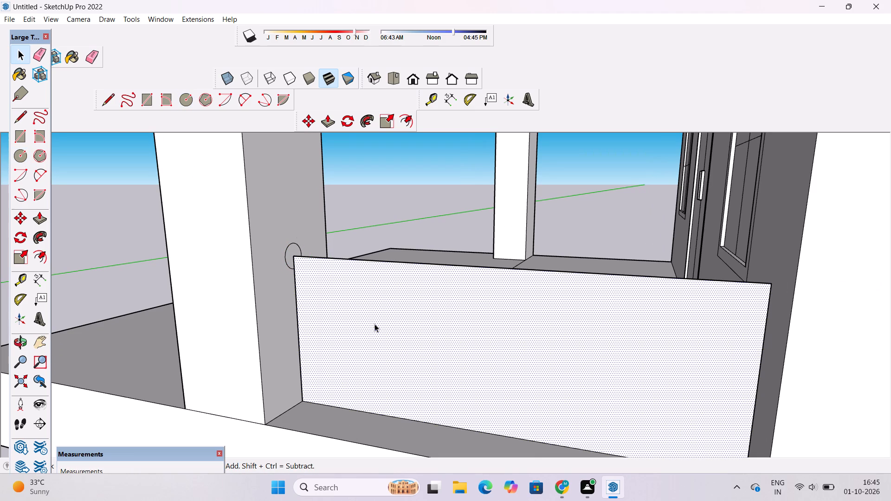
pyautogui.press('Delete')
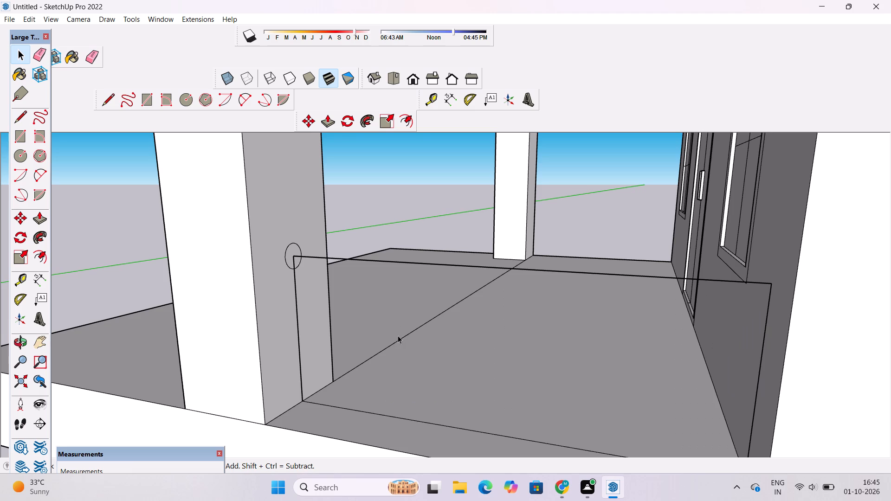
# Set the column circle's segments to 60.
pyautogui.scroll(6, 279, 236)
pyautogui.keyDown('shift'); pyautogui.doubleClick(297, 266); pyautogui.keyUp('shift')
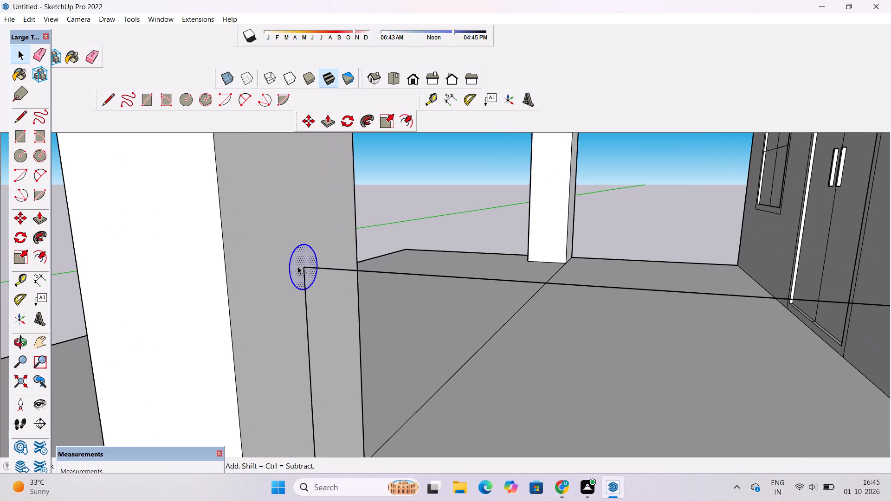
pyautogui.press('space')
pyautogui.click(411, 211)
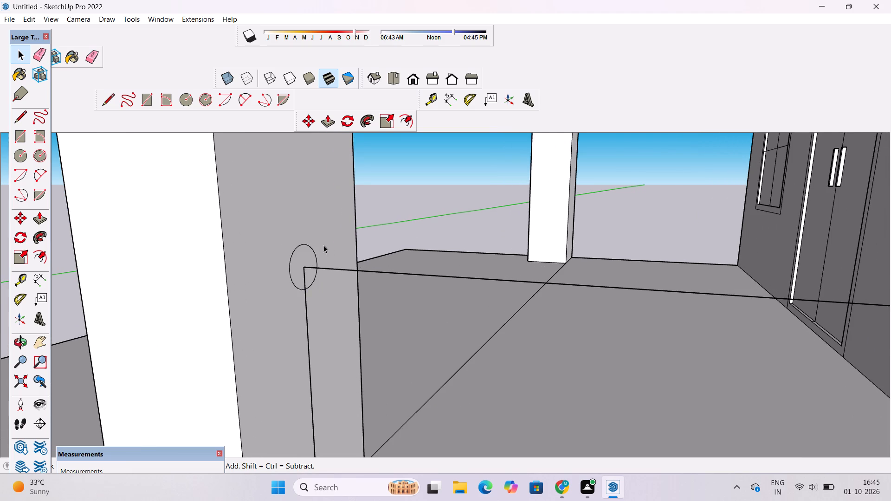
pyautogui.scroll(7, 323, 245)
pyautogui.press('b')
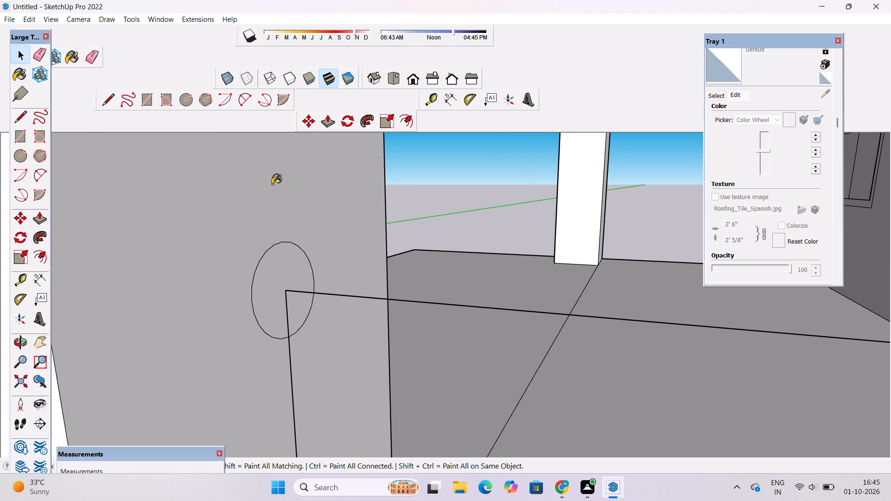
pyautogui.press('space')
pyautogui.click(277, 244)
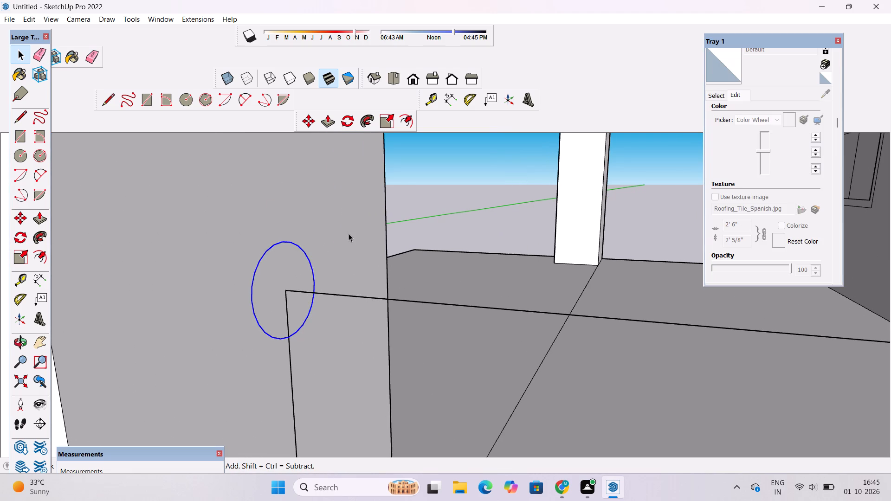
pyautogui.scroll(3, 742, 121)
pyautogui.click(784, 109)
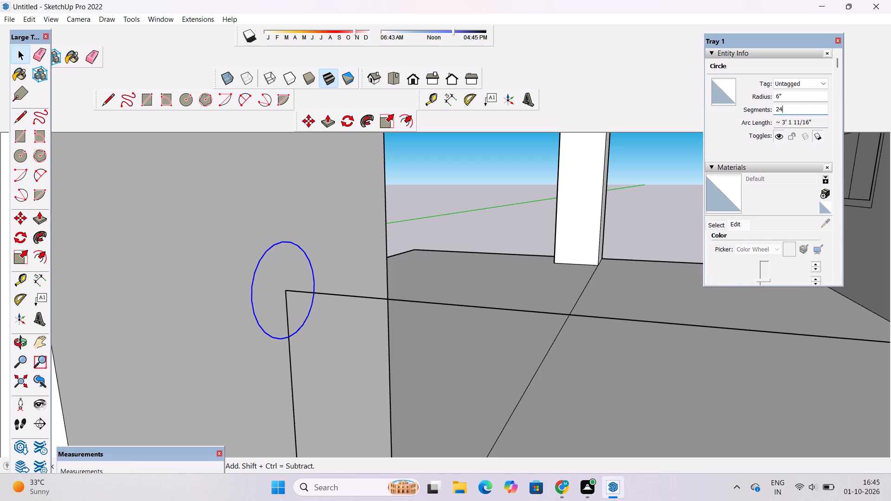
pyautogui.press('BackSpace')
pyautogui.press('BackSpace')
pyautogui.press('BackSpace')
pyautogui.press('BackSpace')
pyautogui.press('BackSpace')
pyautogui.press('BackSpace')
pyautogui.press('BackSpace')
pyautogui.press('BackSpace')
pyautogui.press('BackSpace')
pyautogui.press('BackSpace')
pyautogui.press('BackSpace')
pyautogui.write('60')
pyautogui.press('Return')
pyautogui.press('space')
pyautogui.click(507, 213)
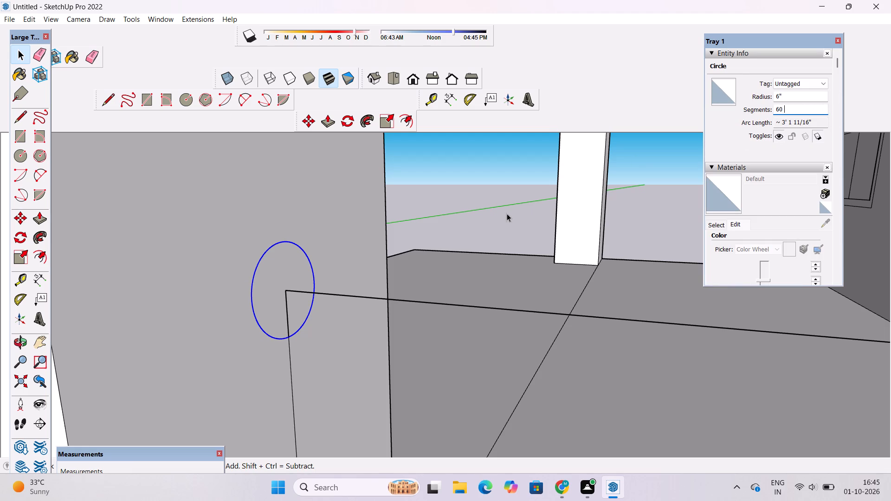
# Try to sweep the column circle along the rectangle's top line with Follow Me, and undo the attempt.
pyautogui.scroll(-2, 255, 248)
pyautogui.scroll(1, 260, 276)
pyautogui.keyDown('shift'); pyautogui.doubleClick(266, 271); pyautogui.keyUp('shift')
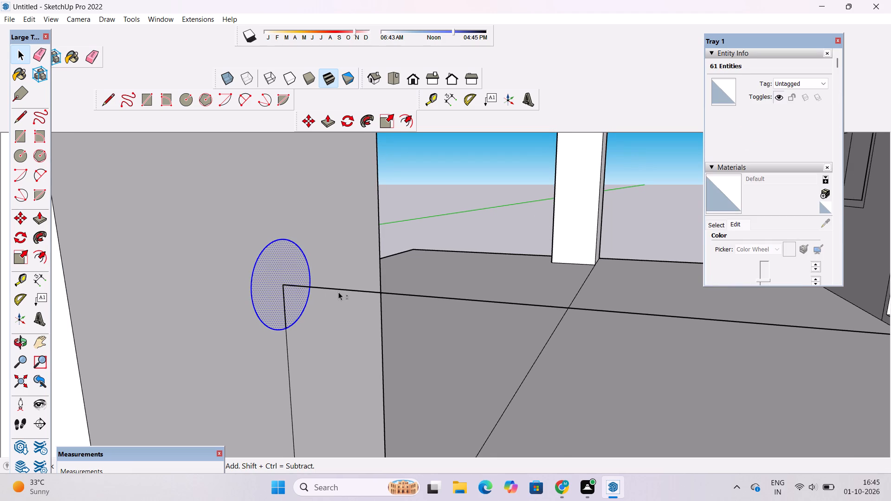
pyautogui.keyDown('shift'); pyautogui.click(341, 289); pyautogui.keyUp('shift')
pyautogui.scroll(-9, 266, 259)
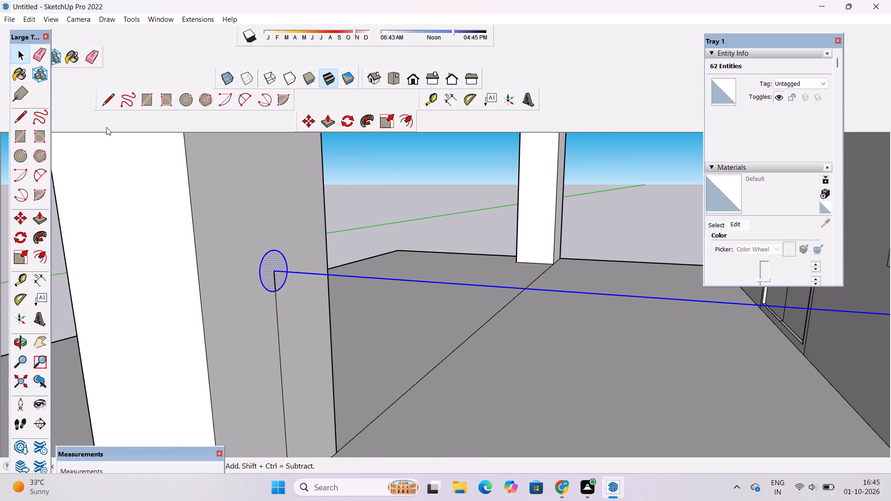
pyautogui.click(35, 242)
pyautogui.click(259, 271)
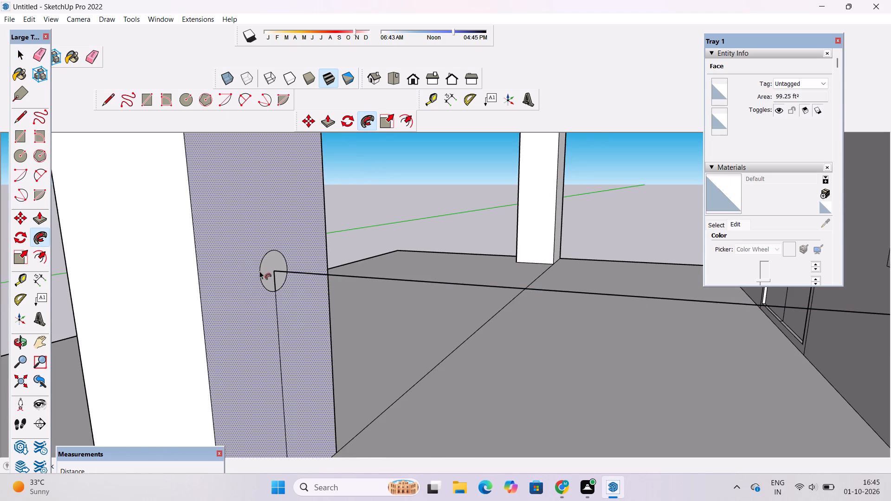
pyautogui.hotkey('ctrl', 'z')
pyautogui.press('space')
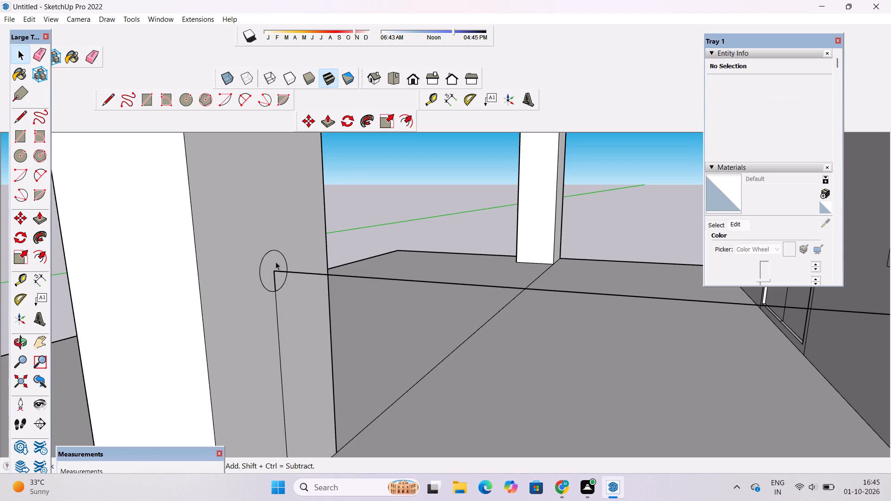
# Sweep the column circle along the rectangle's top line with Follow Me to form a round handrail.
pyautogui.doubleClick(275, 262)
pyautogui.keyDown('shift'); pyautogui.click(299, 273); pyautogui.keyUp('shift')
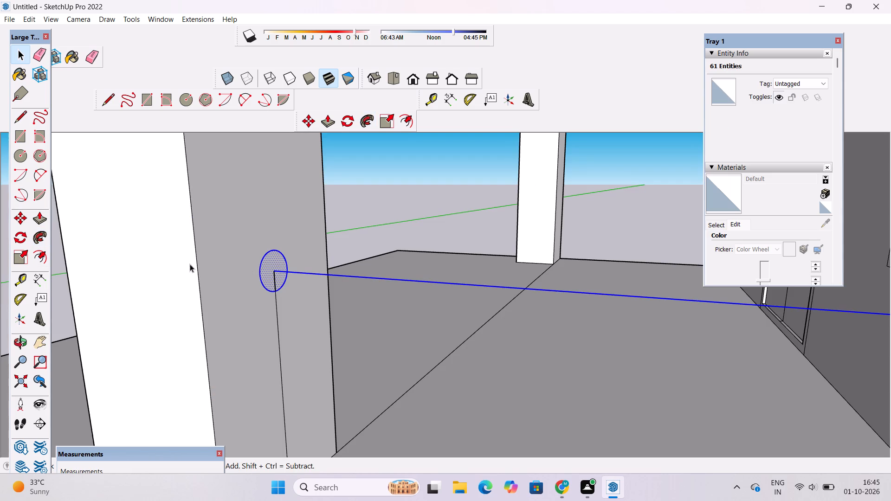
pyautogui.click(38, 241)
pyautogui.click(265, 269)
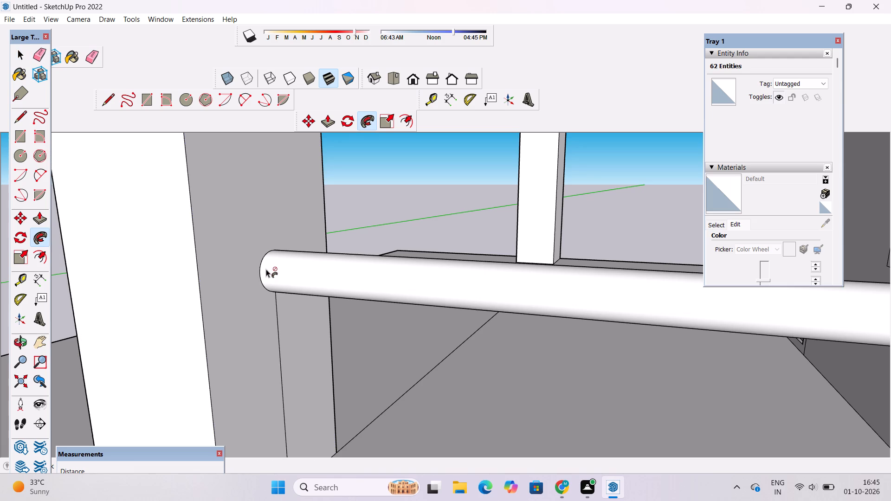
# Draw a circle of 3" radius on the porch floor, centred on the floor line near the corner column.
pyautogui.press('o')
pyautogui.scroll(-12, 248, 267)
pyautogui.moveTo(216, 270); pyautogui.dragTo(354, 274)
pyautogui.scroll(-3, 370, 271)
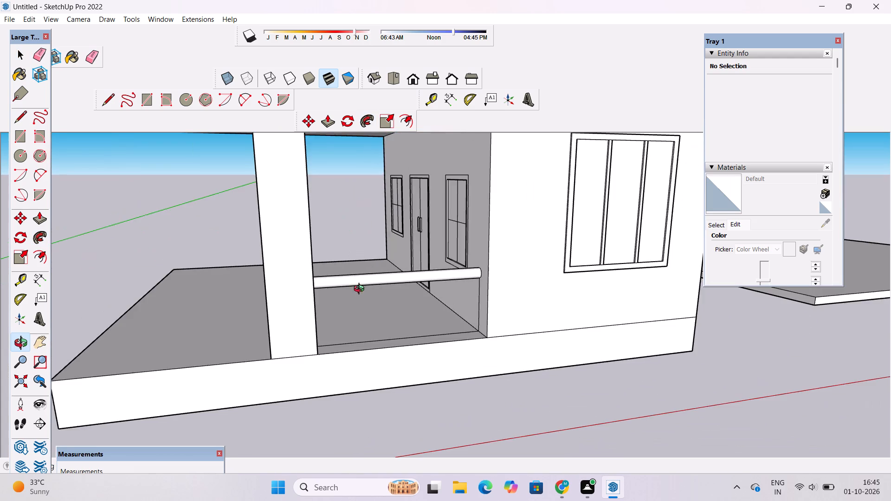
pyautogui.moveTo(360, 290); pyautogui.dragTo(337, 269)
pyautogui.scroll(3, 336, 267)
pyautogui.moveTo(342, 289); pyautogui.dragTo(330, 314)
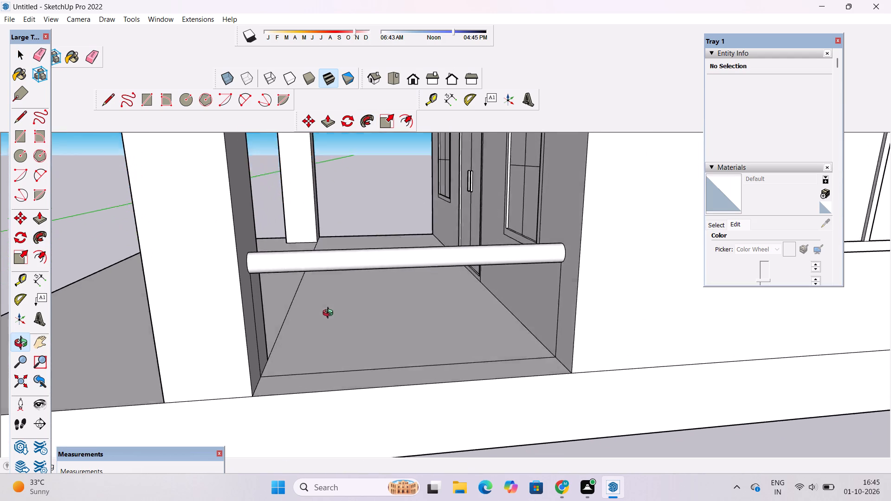
pyautogui.moveTo(330, 314); pyautogui.dragTo(328, 319)
pyautogui.keyDown('shift'); pyautogui.moveTo(314, 323); pyautogui.dragTo(314, 263); pyautogui.keyUp('shift')
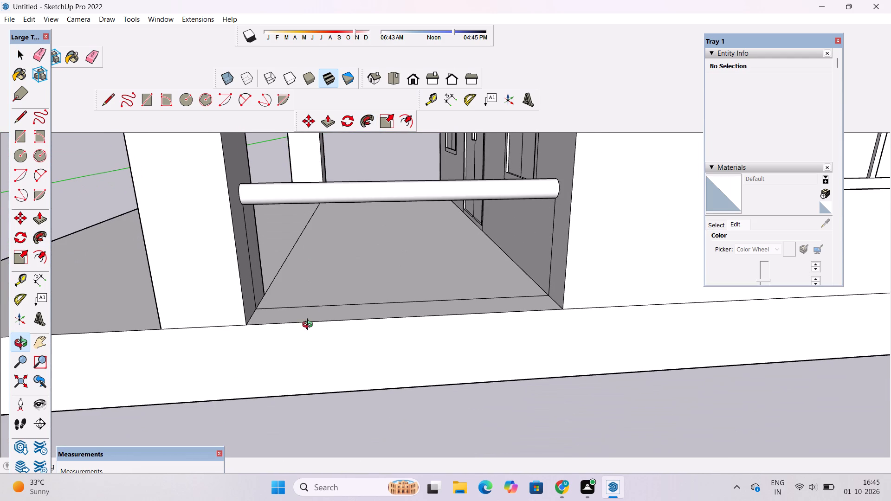
pyautogui.moveTo(307, 366); pyautogui.dragTo(304, 389)
pyautogui.scroll(5, 269, 311)
pyautogui.moveTo(299, 333); pyautogui.dragTo(282, 353)
pyautogui.keyDown('shift'); pyautogui.moveTo(281, 334); pyautogui.dragTo(232, 350); pyautogui.keyUp('shift')
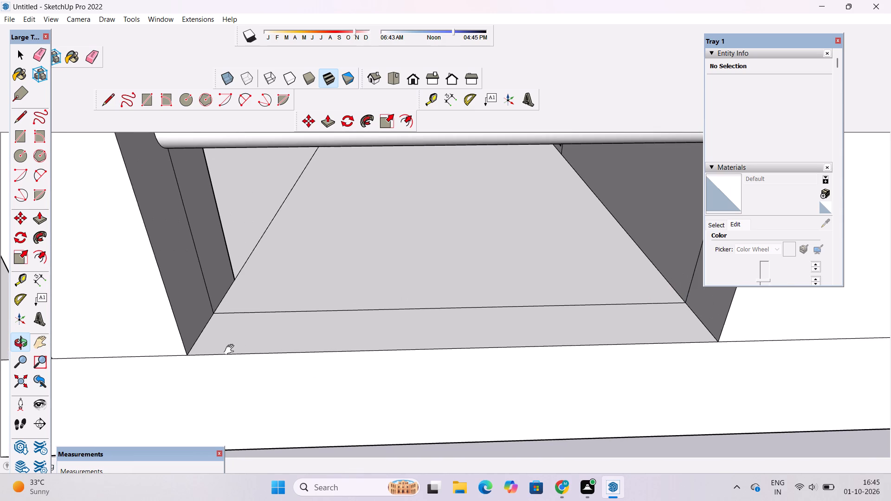
pyautogui.keyDown('shift'); pyautogui.moveTo(235, 344); pyautogui.dragTo(182, 343); pyautogui.keyUp('shift')
pyautogui.moveTo(197, 345); pyautogui.dragTo(201, 350)
pyautogui.press('c')
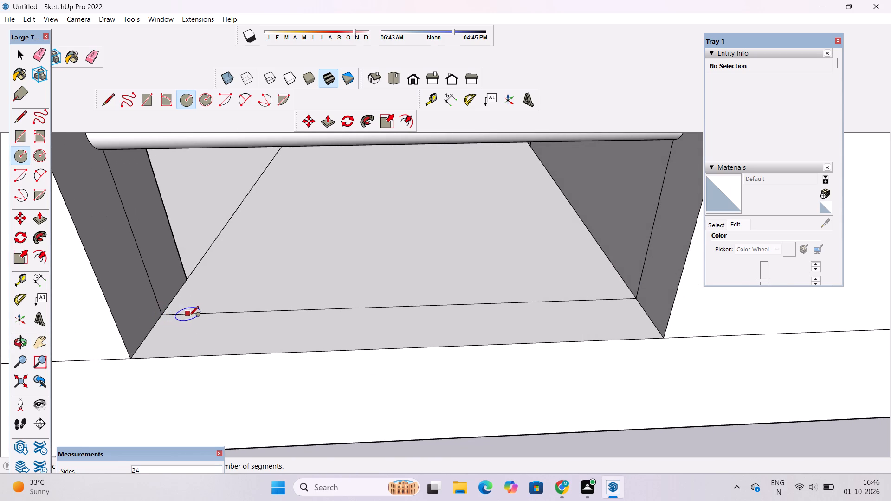
pyautogui.click(206, 314)
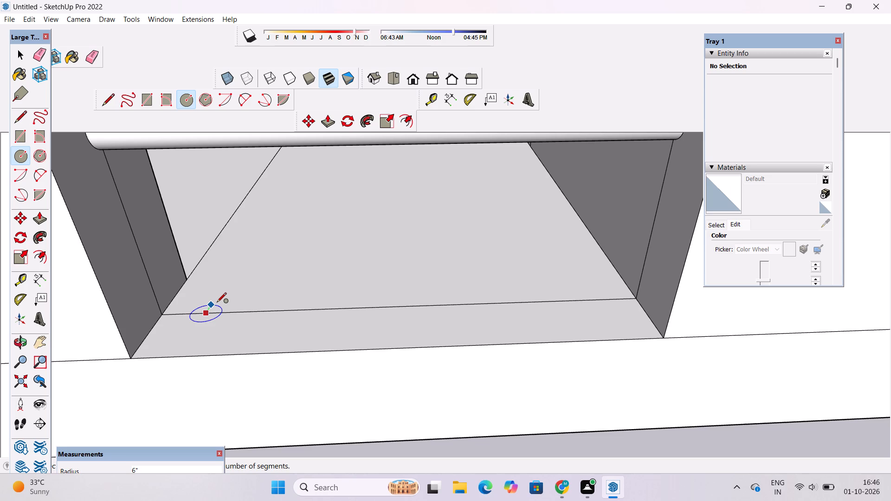
pyautogui.write('3"')
pyautogui.press('Return')
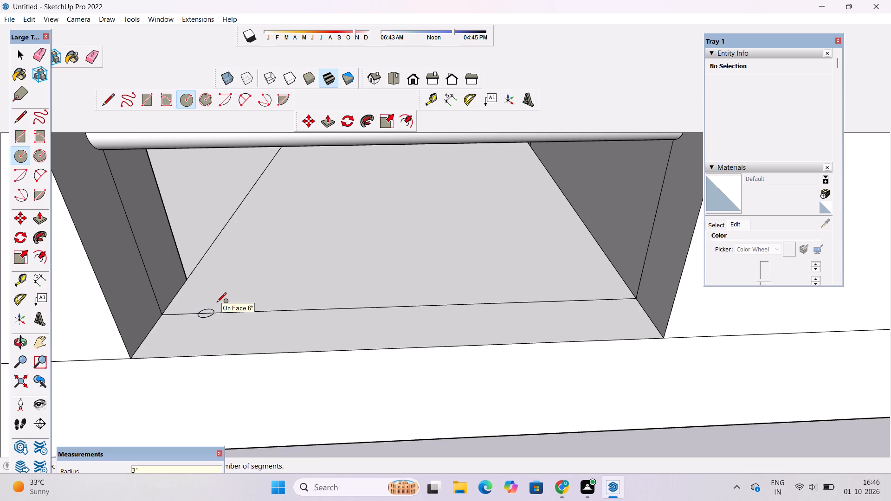
# Erase the floor line inside the small circle and from the circle to the house wall.
pyautogui.press('space')
pyautogui.scroll(7, 220, 308)
pyautogui.press('e')
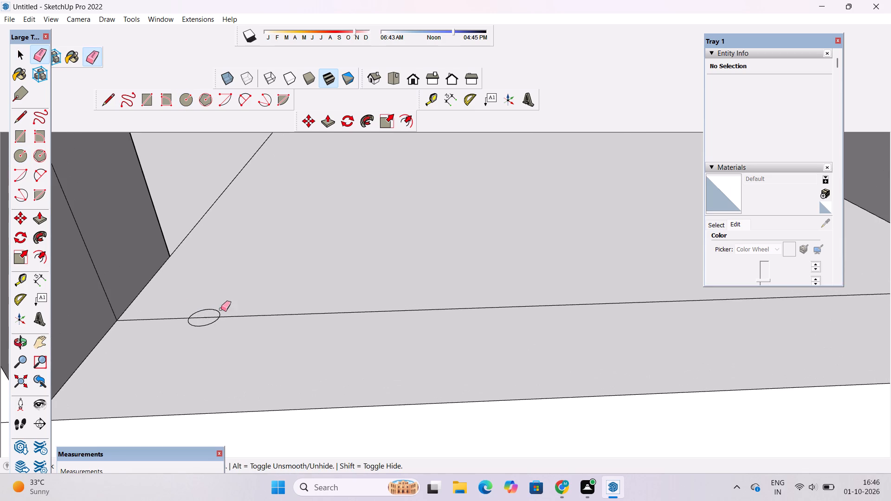
pyautogui.moveTo(278, 297); pyautogui.dragTo(280, 316)
pyautogui.click(280, 316)
pyautogui.scroll(3, 220, 310)
pyautogui.click(206, 316)
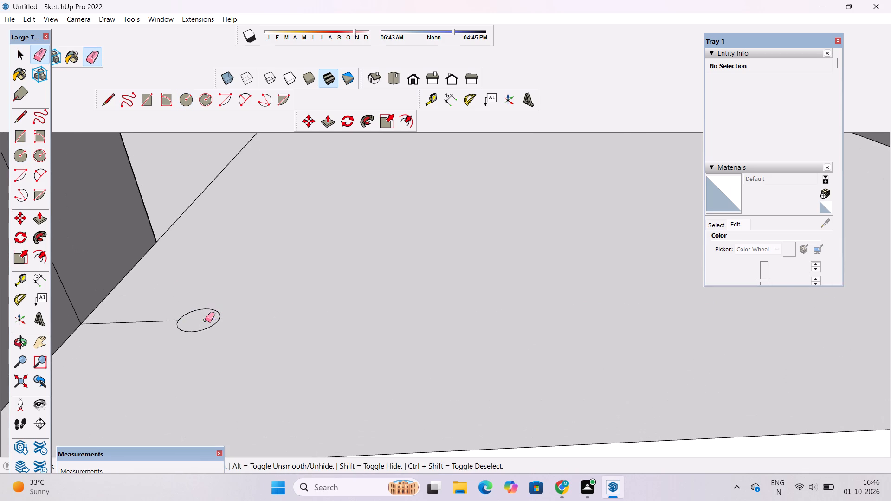
# Copy the small floor circle 2' along the porch's open end and multiply the copy by 8 into a row.
pyautogui.scroll(-4, 186, 320)
pyautogui.press('space')
pyautogui.doubleClick(190, 320)
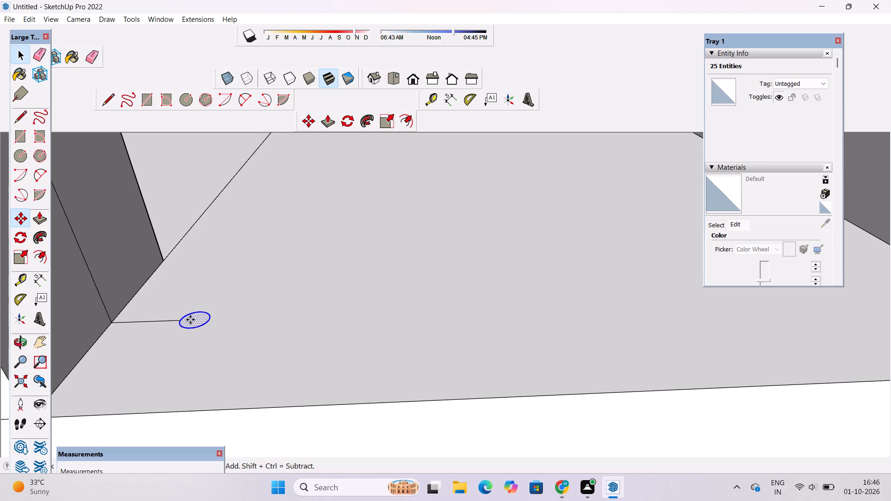
pyautogui.press('m')
pyautogui.click(209, 318)
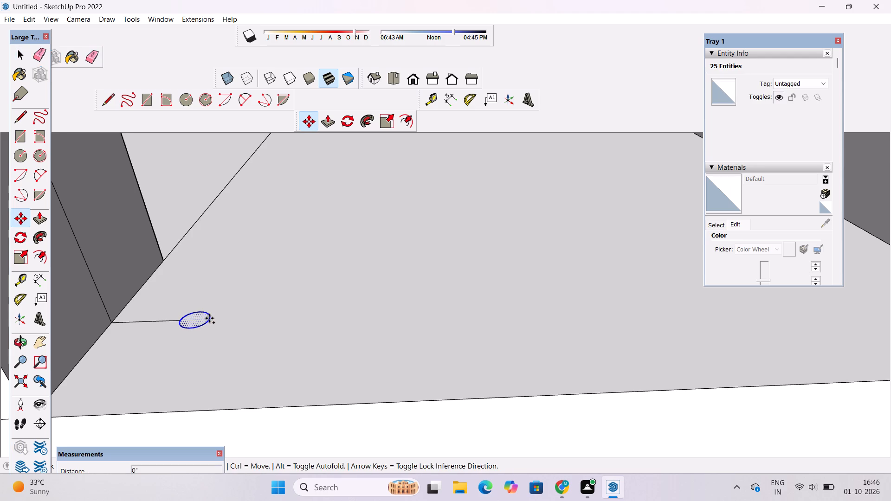
pyautogui.scroll(-3, 209, 318)
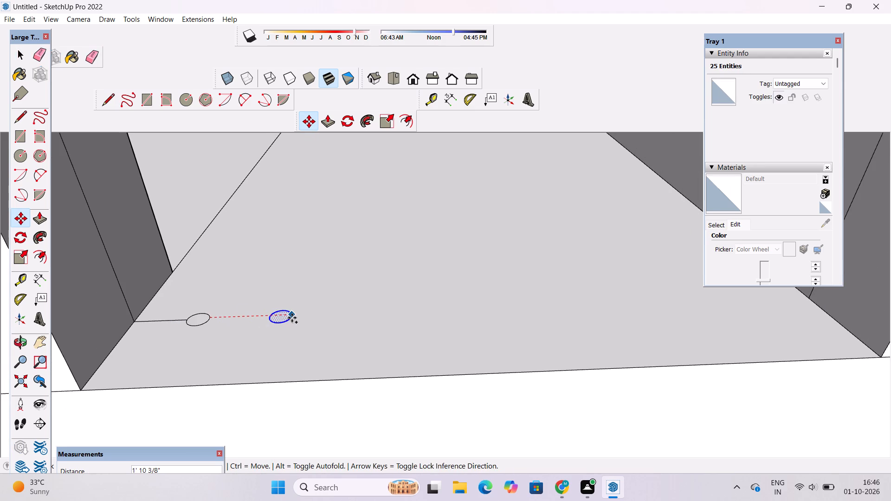
pyautogui.write("2'")
pyautogui.press('Return')
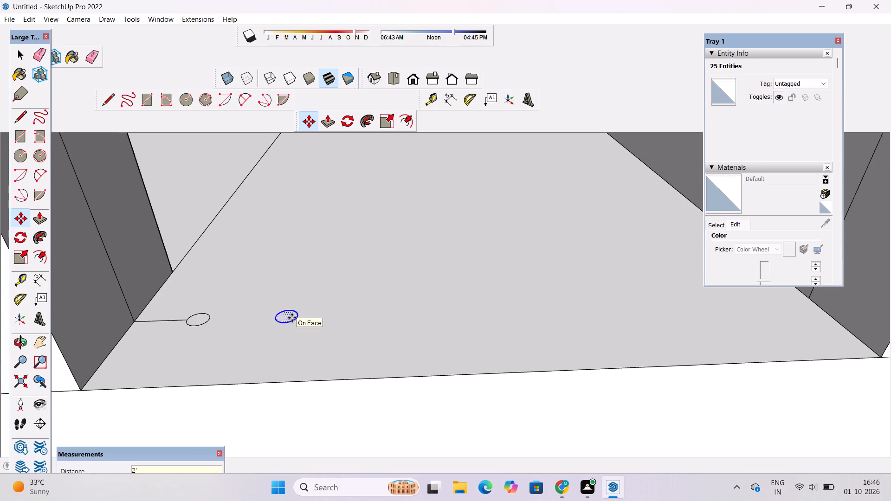
pyautogui.press('*')
pyautogui.press('8')
pyautogui.press('Return')
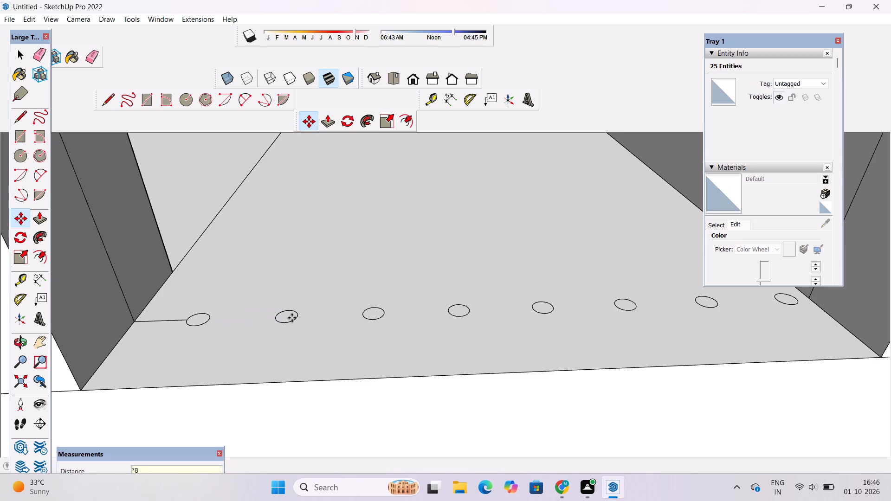
pyautogui.scroll(-9, 291, 318)
pyautogui.press('space')
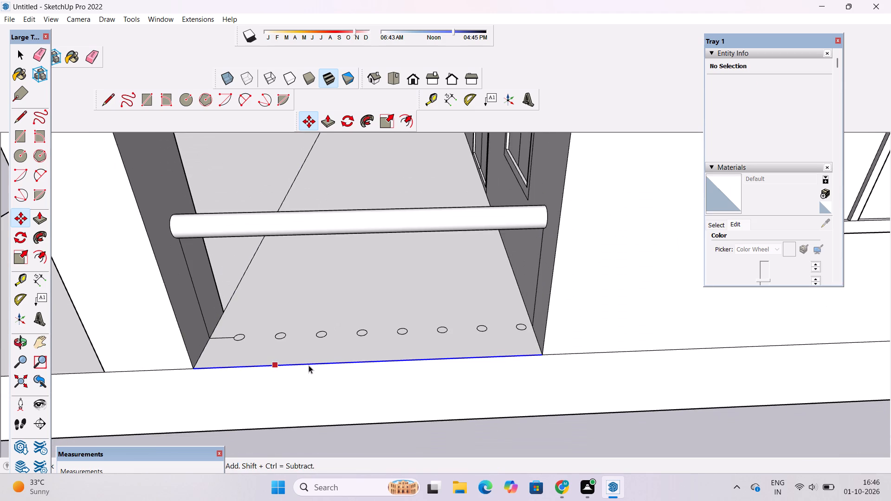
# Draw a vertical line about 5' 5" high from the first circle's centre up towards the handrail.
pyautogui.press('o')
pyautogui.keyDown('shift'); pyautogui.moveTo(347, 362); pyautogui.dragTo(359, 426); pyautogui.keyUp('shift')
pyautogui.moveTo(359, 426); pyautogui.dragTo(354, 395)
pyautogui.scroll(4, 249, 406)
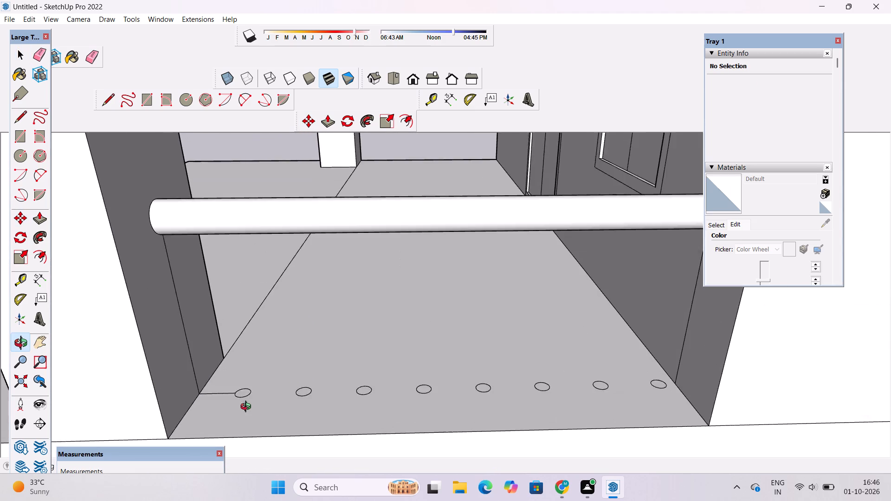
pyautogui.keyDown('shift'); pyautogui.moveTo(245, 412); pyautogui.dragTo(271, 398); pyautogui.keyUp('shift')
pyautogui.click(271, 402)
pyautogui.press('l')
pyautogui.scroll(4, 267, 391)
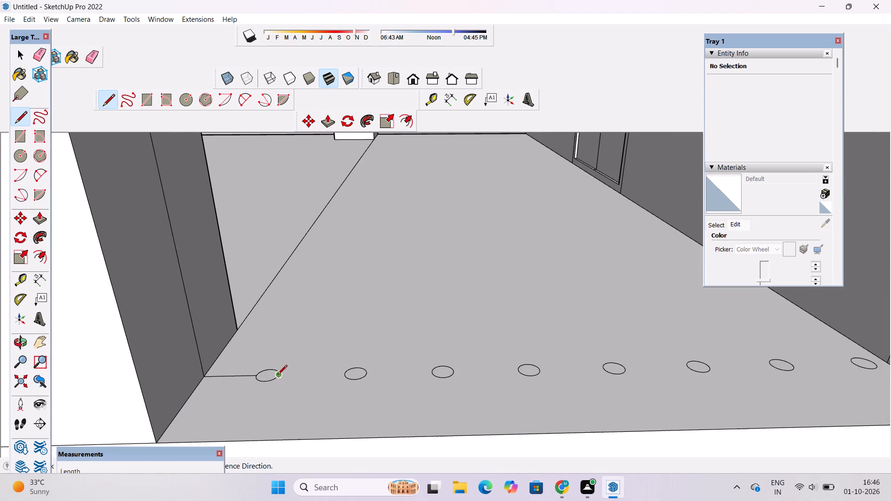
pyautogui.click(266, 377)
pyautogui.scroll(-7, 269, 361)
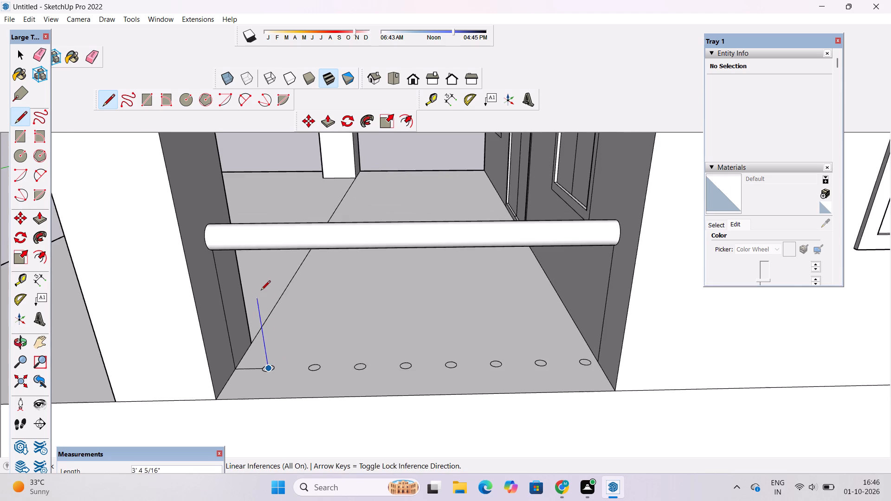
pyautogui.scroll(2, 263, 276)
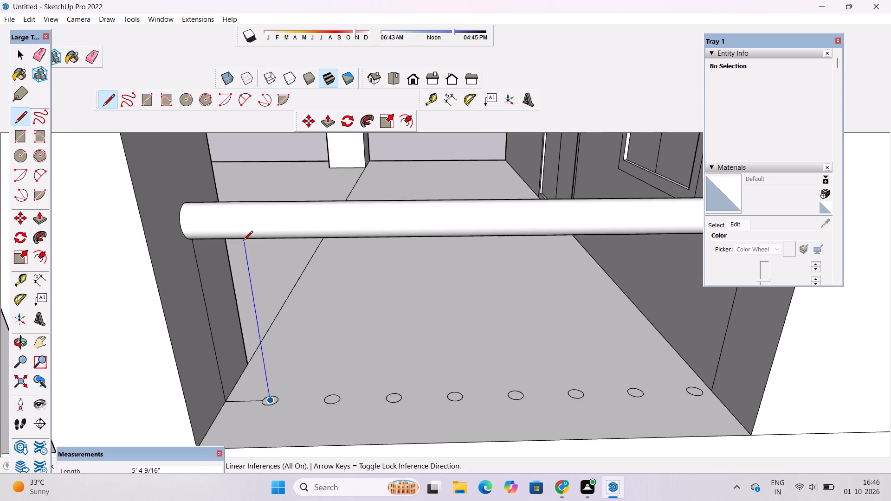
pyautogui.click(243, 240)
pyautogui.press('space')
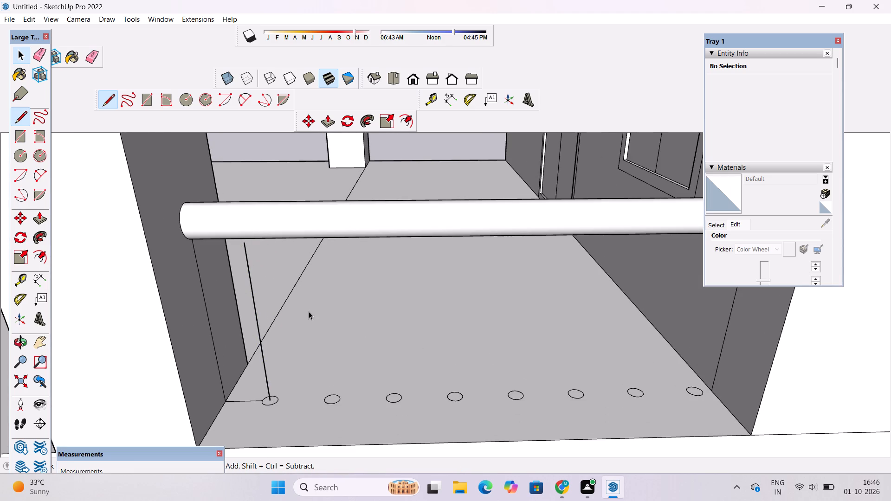
# Draw a vertical line about 5' 6" high from the second circle's centre to the underside of the handrail.
pyautogui.press('l')
pyautogui.scroll(5, 342, 405)
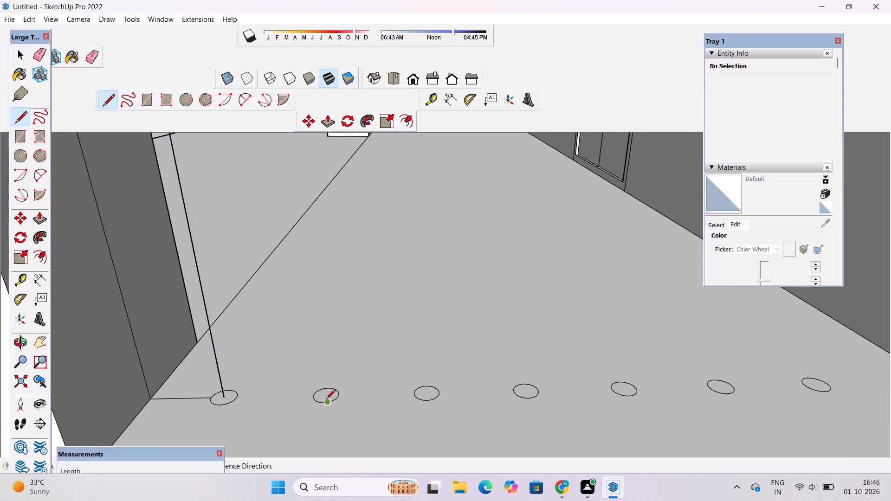
pyautogui.click(325, 395)
pyautogui.scroll(-6, 325, 395)
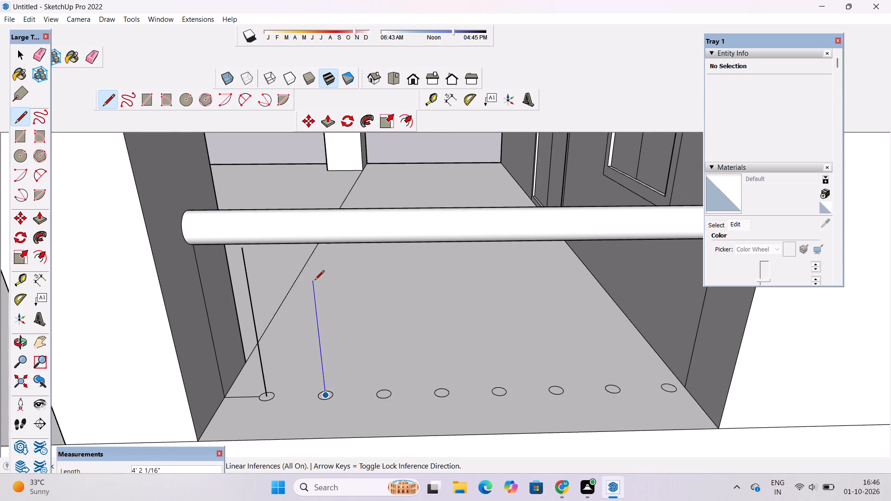
pyautogui.scroll(5, 310, 245)
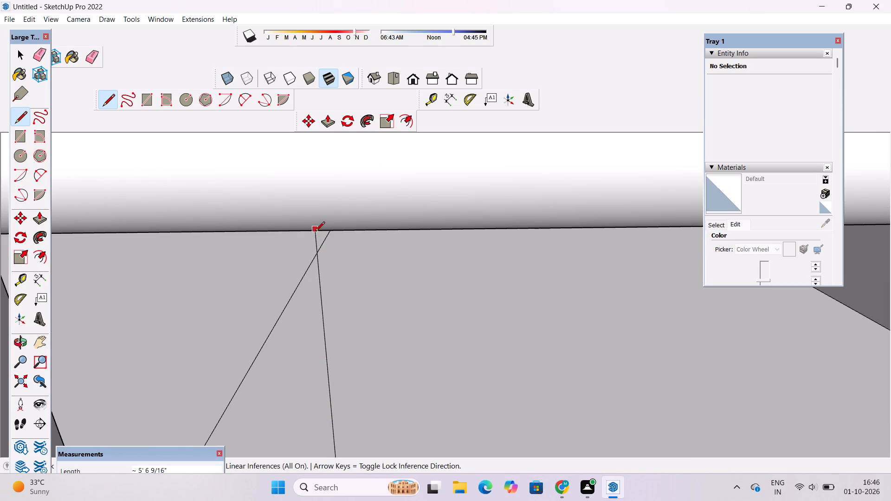
pyautogui.click(303, 234)
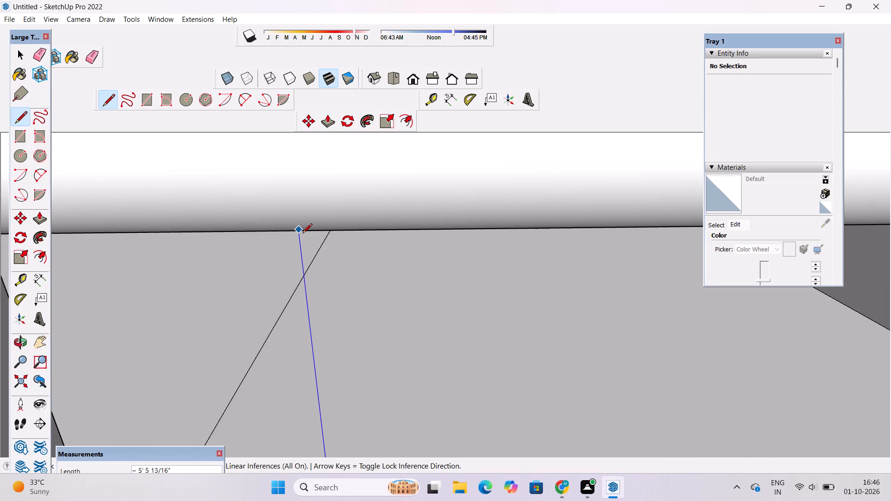
pyautogui.press('space')
pyautogui.scroll(-5, 427, 248)
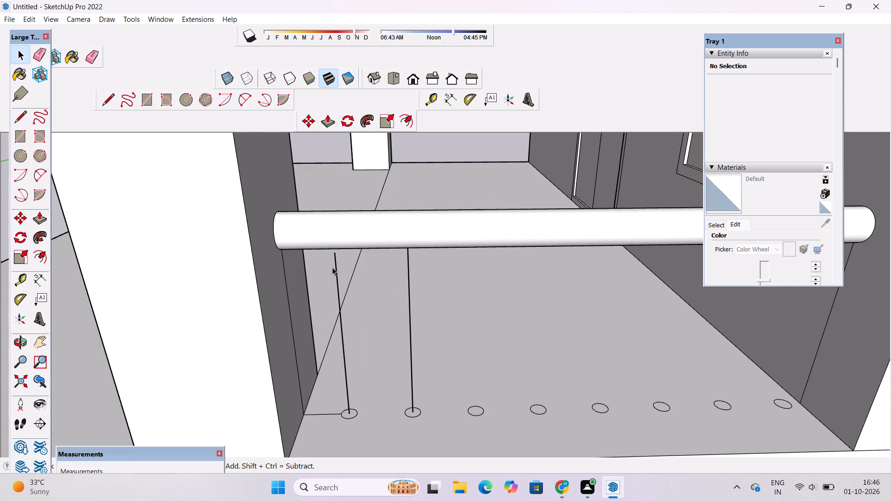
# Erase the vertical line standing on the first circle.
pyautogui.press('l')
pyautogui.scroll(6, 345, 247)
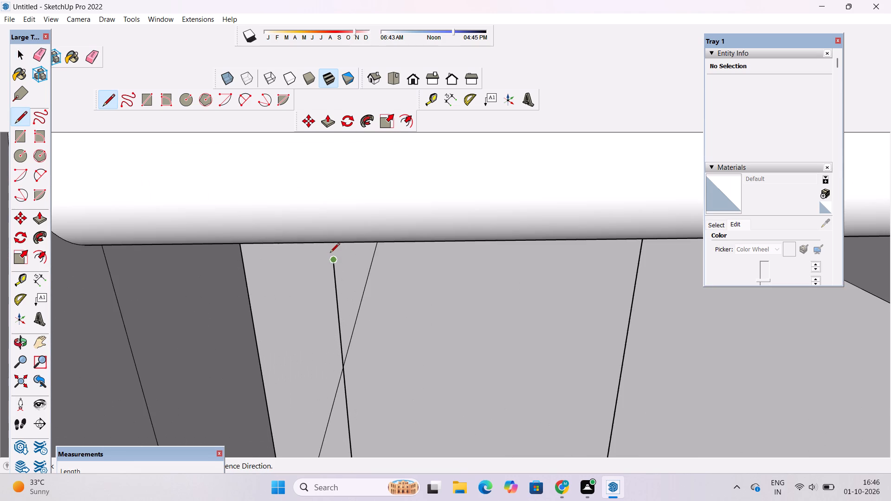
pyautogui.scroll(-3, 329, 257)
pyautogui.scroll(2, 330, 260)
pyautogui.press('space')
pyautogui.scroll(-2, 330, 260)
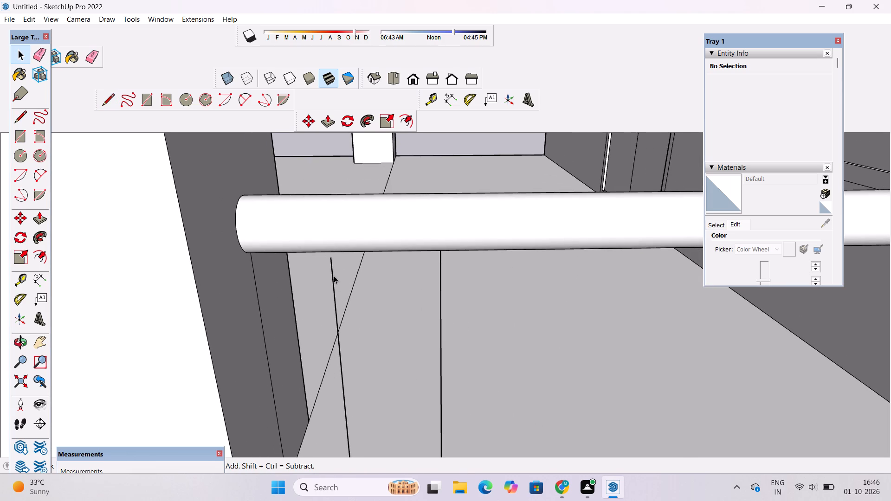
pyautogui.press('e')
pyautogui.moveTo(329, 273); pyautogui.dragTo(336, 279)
# Draw a vertical line from the first circle's centre up to the lower edge of the handrail.
pyautogui.scroll(-6, 336, 279)
pyautogui.press('l')
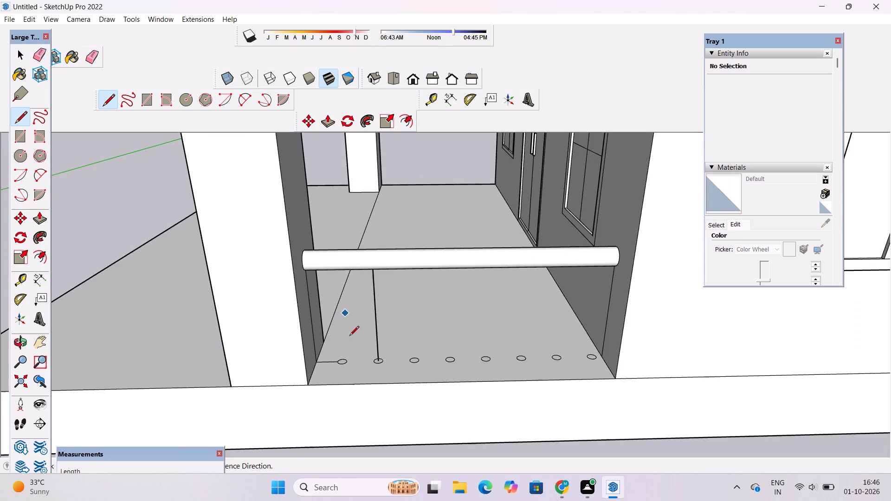
pyautogui.scroll(12, 354, 360)
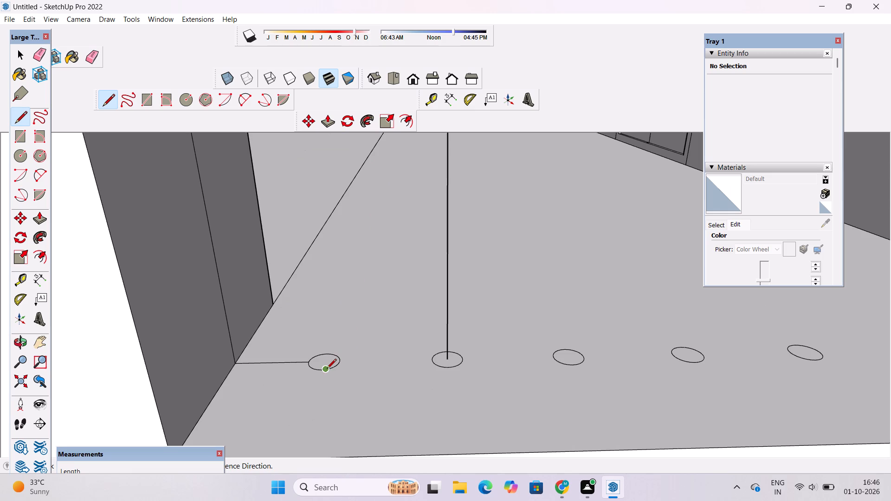
pyautogui.click(325, 361)
pyautogui.scroll(-7, 325, 361)
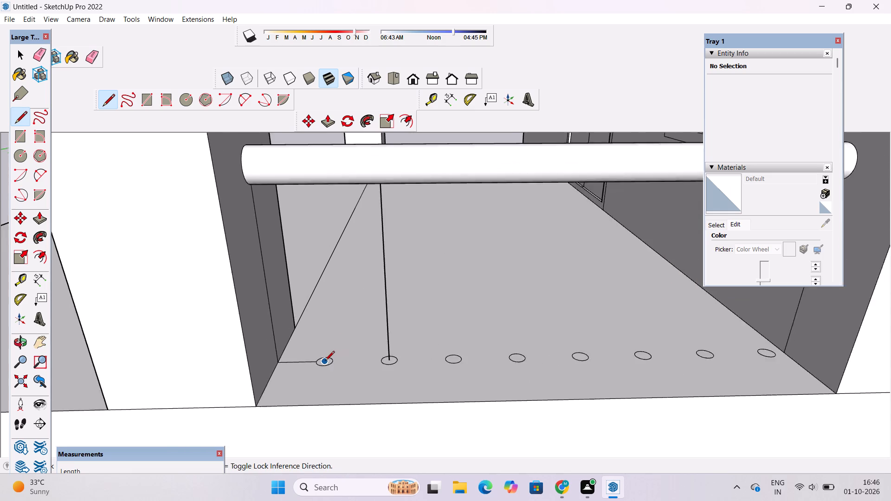
pyautogui.scroll(-2, 325, 361)
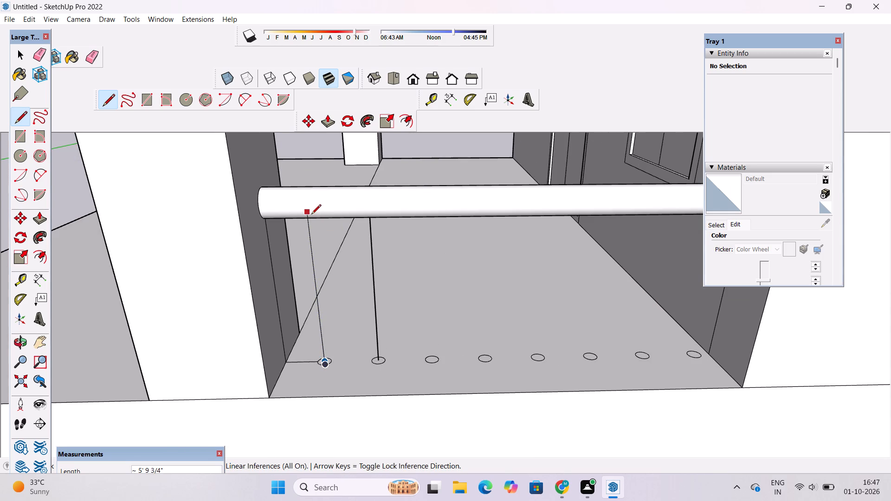
pyautogui.scroll(4, 311, 220)
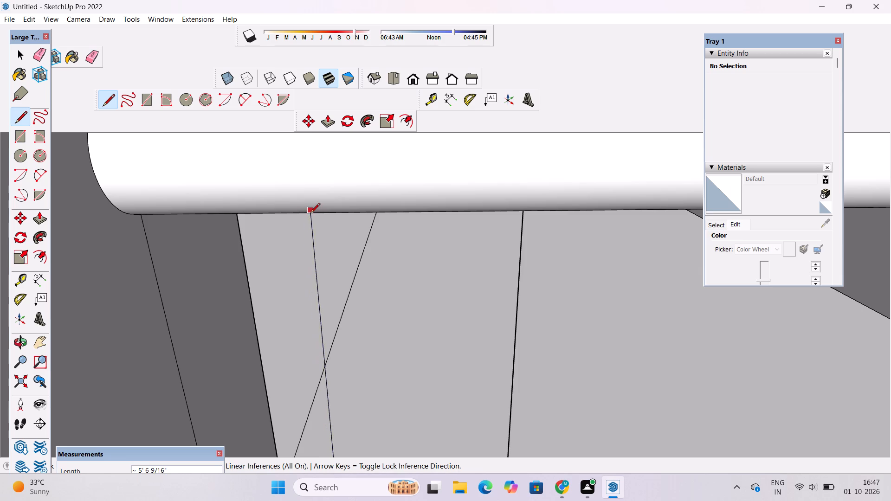
pyautogui.scroll(1, 303, 212)
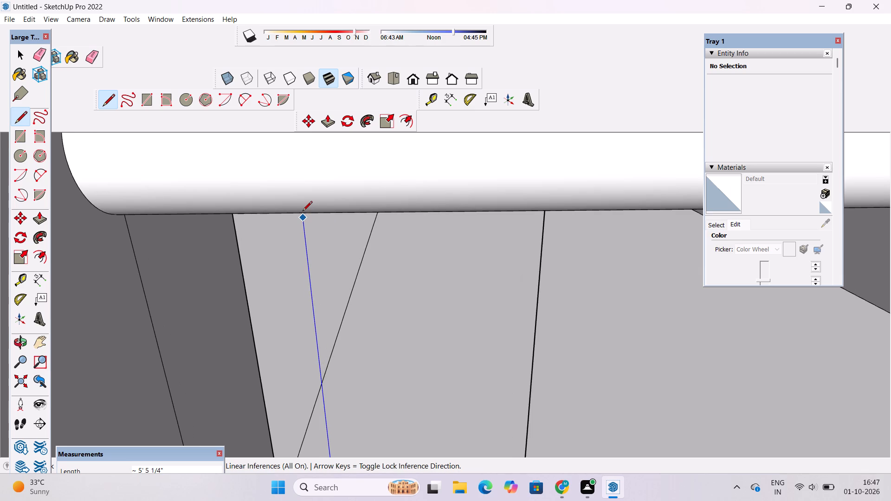
pyautogui.scroll(4, 303, 212)
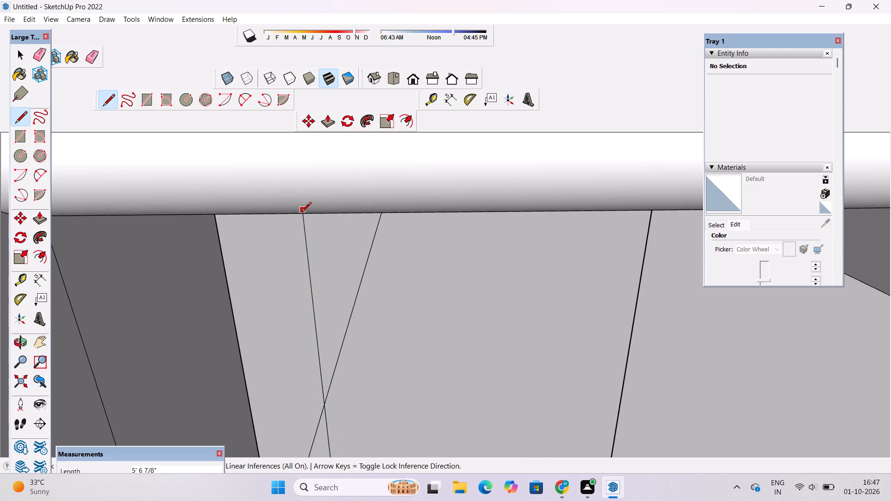
pyautogui.scroll(4, 302, 212)
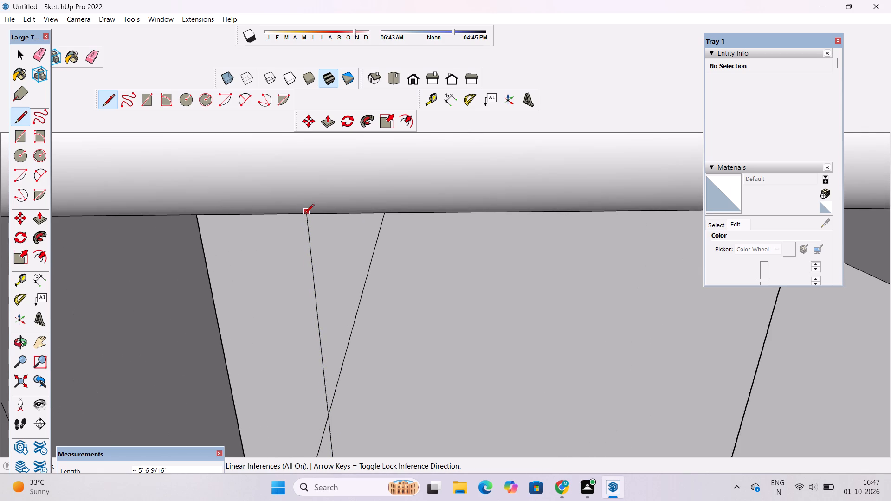
pyautogui.click(302, 215)
pyautogui.press('space')
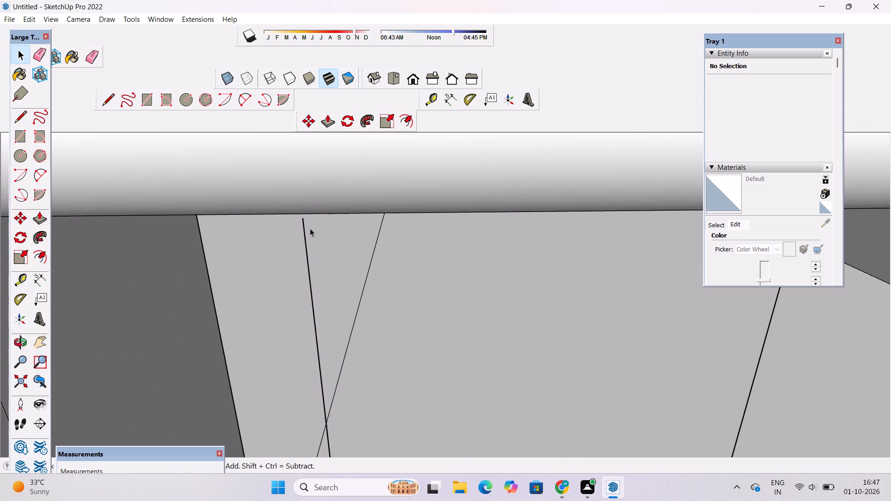
# Extend the first circle's vertical line with a short segment from its top end to the underside of the handrail.
pyautogui.scroll(-4, 339, 269)
pyautogui.scroll(1, 336, 280)
pyautogui.press('o')
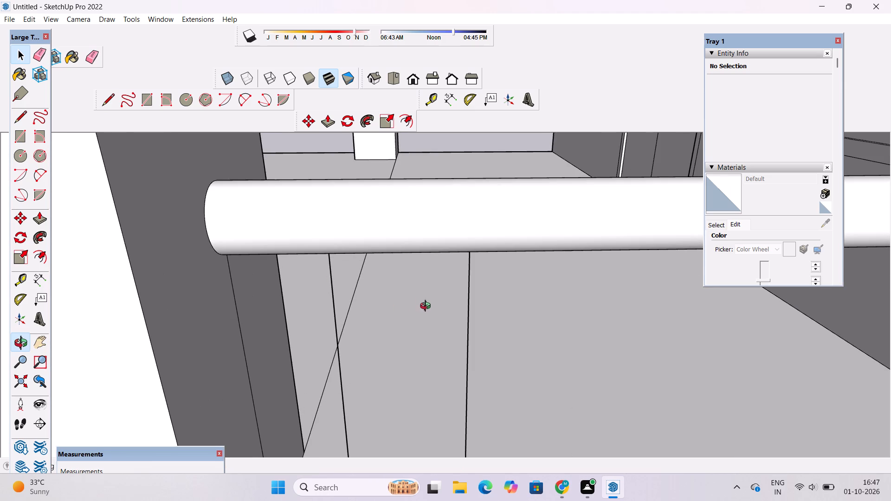
pyautogui.moveTo(427, 302); pyautogui.dragTo(435, 239)
pyautogui.scroll(1, 452, 212)
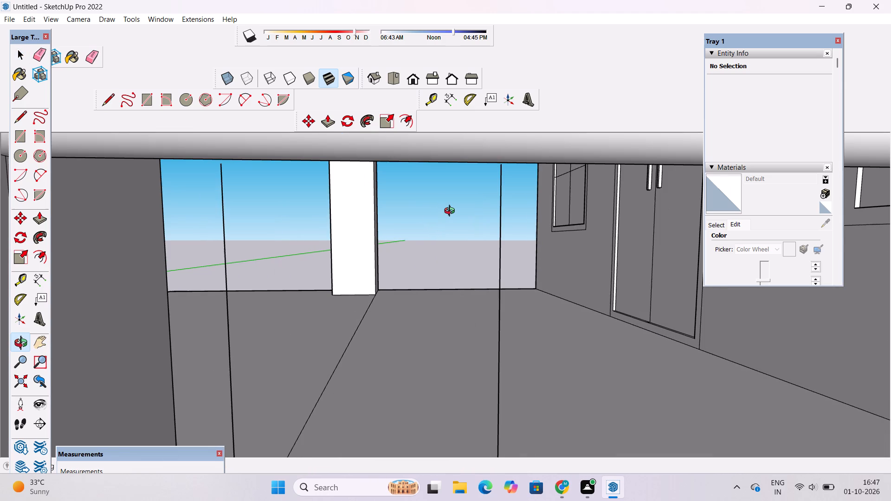
pyautogui.keyDown('shift'); pyautogui.moveTo(452, 212); pyautogui.dragTo(487, 264); pyautogui.keyUp('shift')
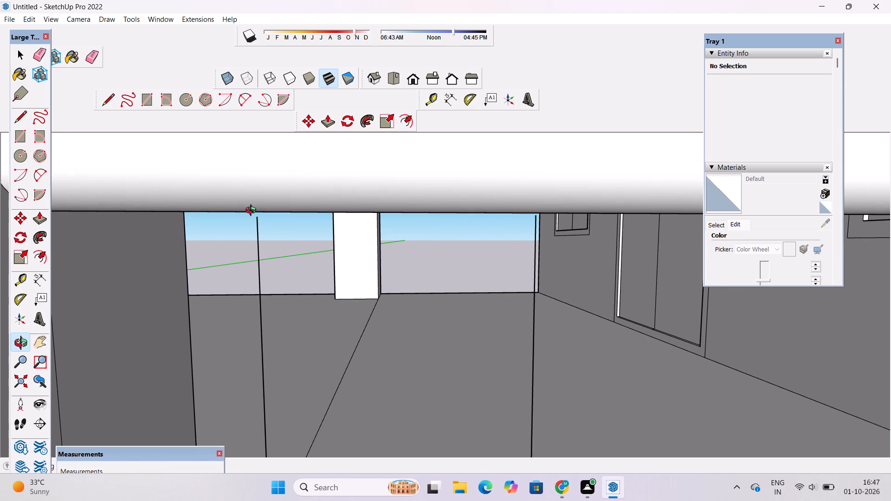
pyautogui.press('l')
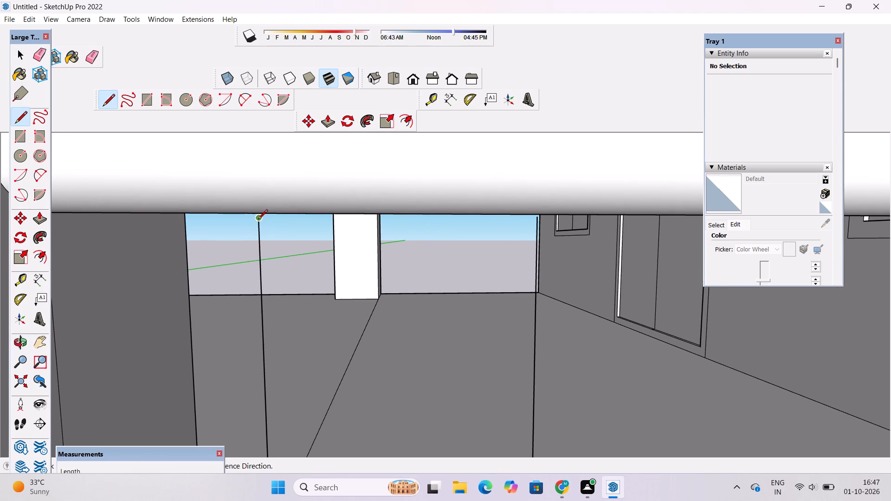
pyautogui.click(258, 220)
pyautogui.scroll(16, 258, 207)
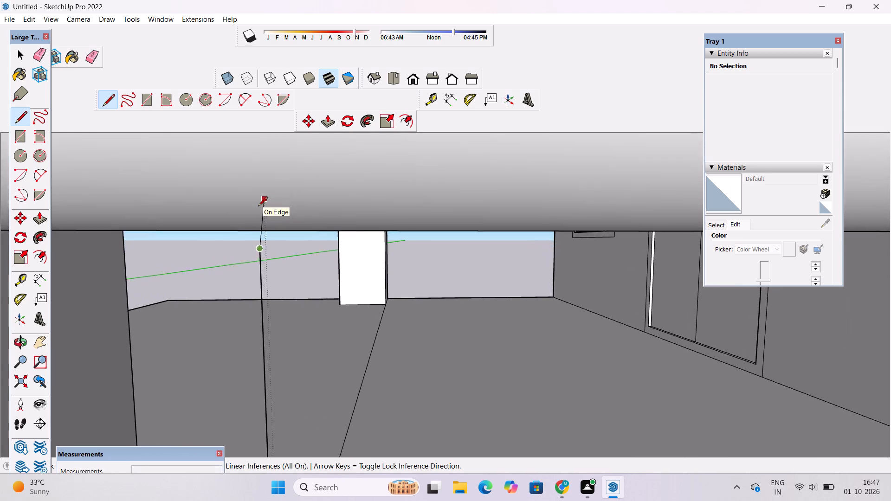
pyautogui.scroll(2, 258, 207)
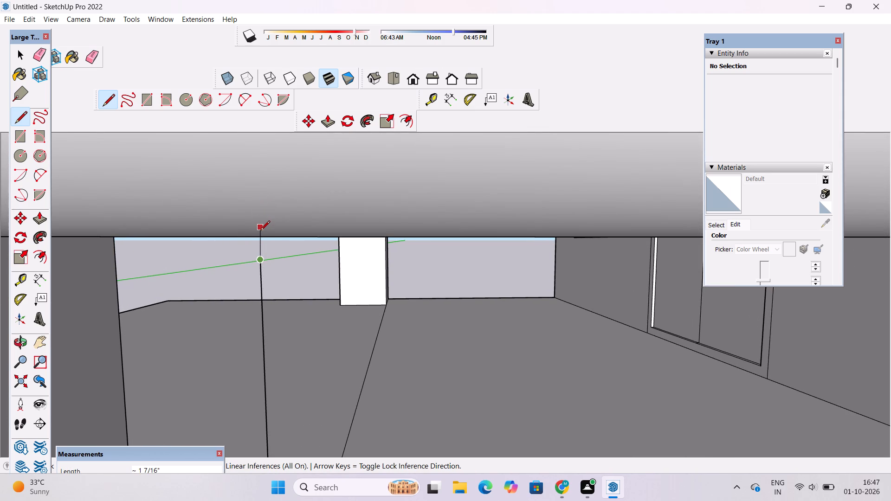
pyautogui.click(259, 233)
pyautogui.press('space')
pyautogui.press('o')
pyautogui.scroll(-2, 442, 277)
pyautogui.keyDown('shift'); pyautogui.moveTo(471, 292); pyautogui.dragTo(403, 291); pyautogui.keyUp('shift')
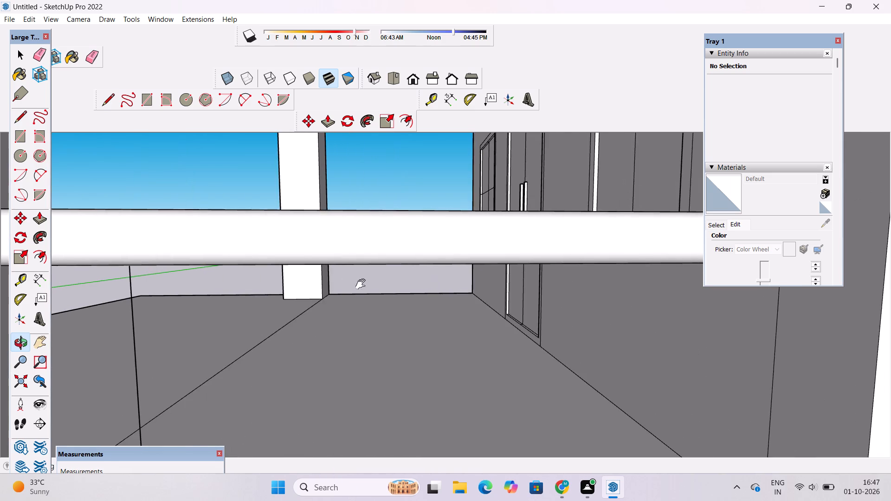
# Extend the second circle's vertical line with a segment about 3/16" long from its top end to the handrail's underside.
pyautogui.keyDown('shift'); pyautogui.moveTo(274, 281); pyautogui.dragTo(346, 279); pyautogui.keyUp('shift')
pyautogui.scroll(8, 497, 255)
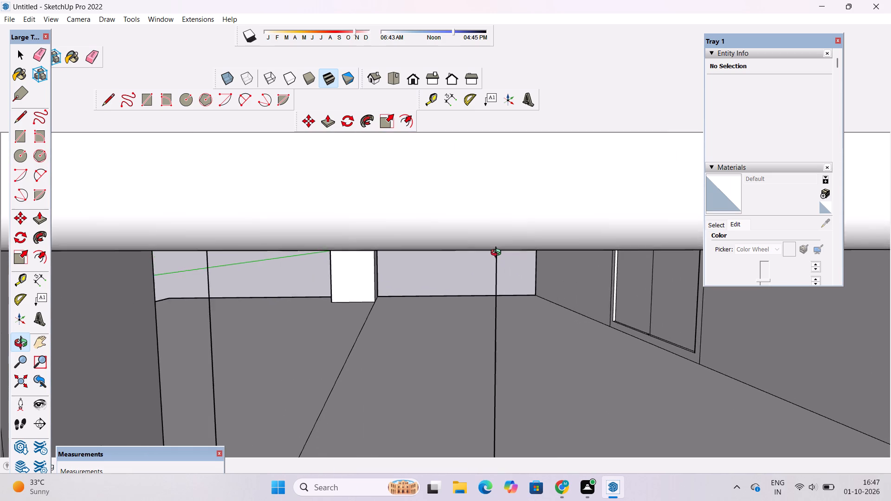
pyautogui.scroll(5, 498, 254)
pyautogui.scroll(-4, 504, 255)
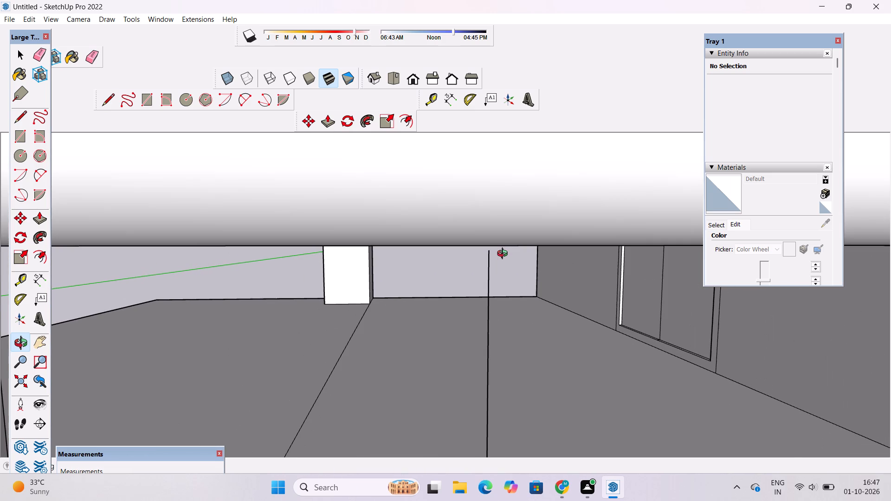
pyautogui.press('l')
pyautogui.click(486, 252)
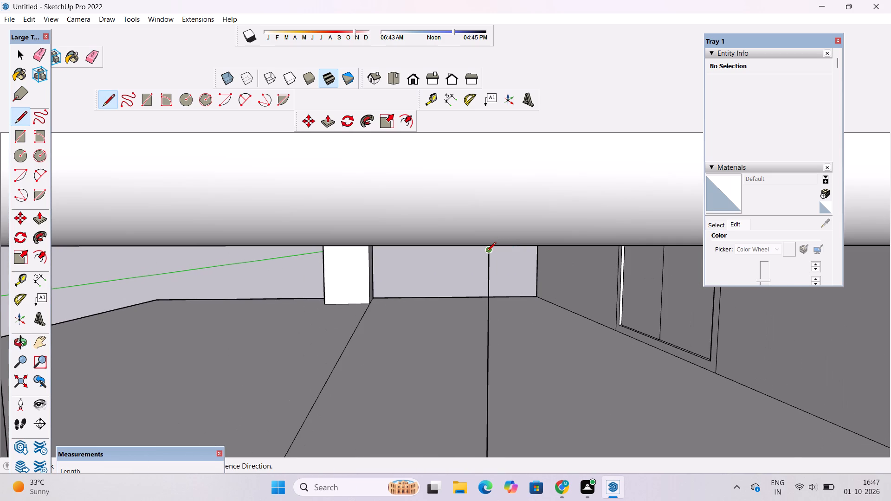
pyautogui.scroll(4, 486, 252)
pyautogui.scroll(-5, 486, 252)
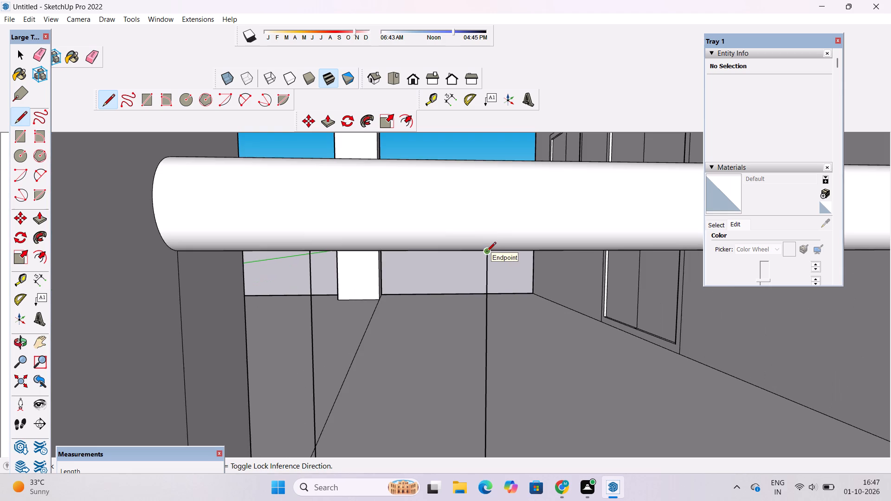
pyautogui.scroll(10, 485, 236)
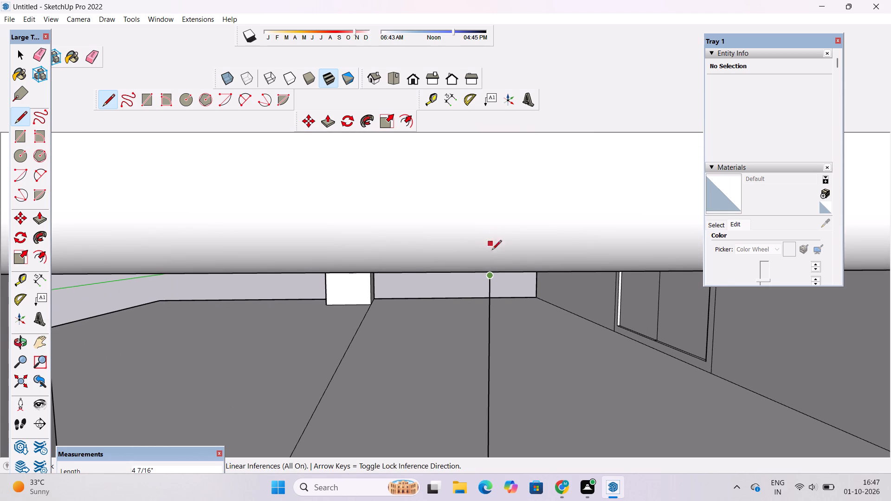
pyautogui.scroll(11, 494, 273)
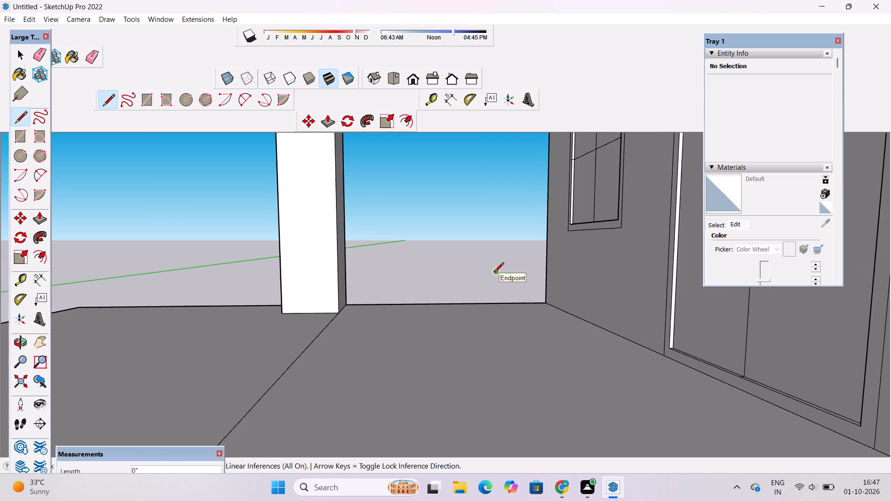
pyautogui.scroll(-2, 494, 273)
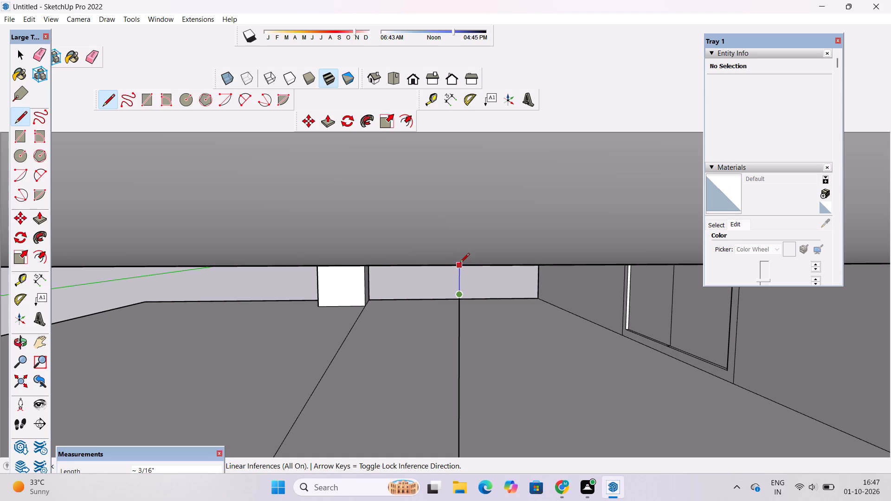
pyautogui.click(460, 263)
pyautogui.press('space')
# Sweep the second circle along its vertical line with Follow Me to form a round baluster up to the handrail.
pyautogui.press('o')
pyautogui.moveTo(504, 289); pyautogui.dragTo(470, 271)
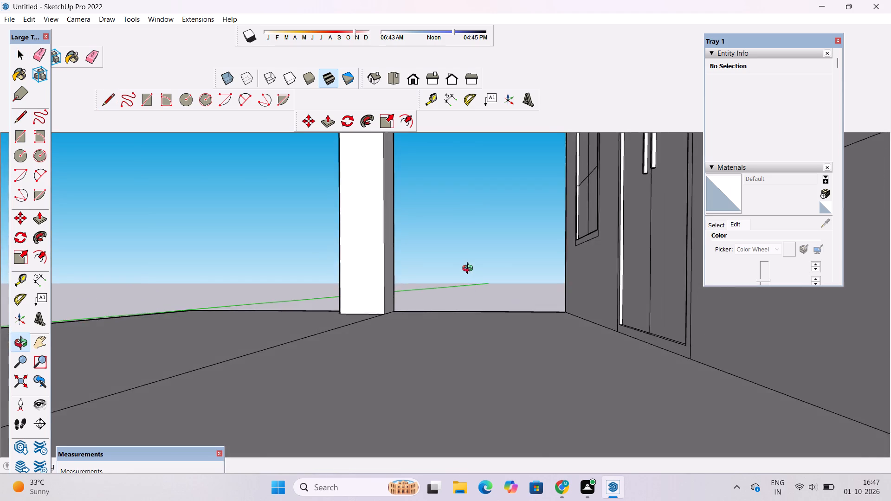
pyautogui.scroll(-12, 469, 266)
pyautogui.moveTo(448, 287); pyautogui.dragTo(461, 358)
pyautogui.scroll(4, 426, 303)
pyautogui.keyDown('shift'); pyautogui.moveTo(426, 303); pyautogui.dragTo(478, 290); pyautogui.keyUp('shift')
pyautogui.scroll(2, 478, 290)
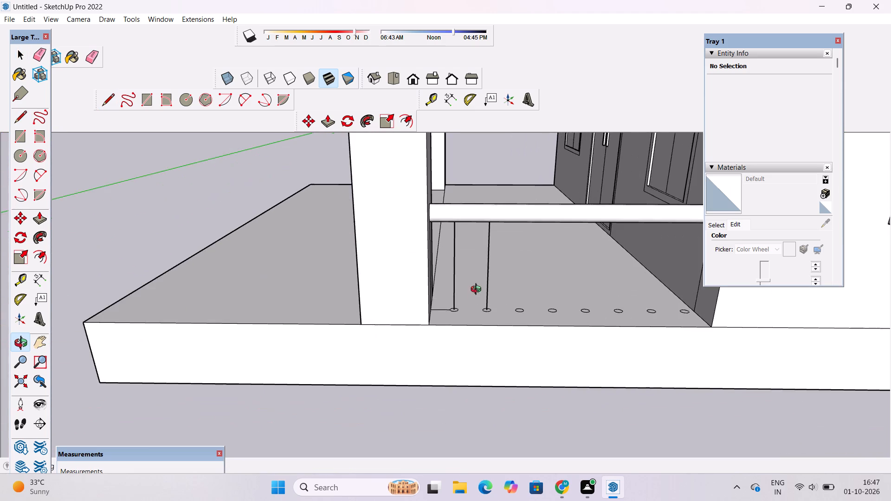
pyautogui.scroll(1, 478, 290)
pyautogui.moveTo(478, 310); pyautogui.dragTo(484, 336)
pyautogui.keyDown('shift'); pyautogui.moveTo(475, 327); pyautogui.dragTo(450, 328); pyautogui.keyUp('shift')
pyautogui.keyDown('shift'); pyautogui.moveTo(468, 308); pyautogui.dragTo(455, 317); pyautogui.keyUp('shift')
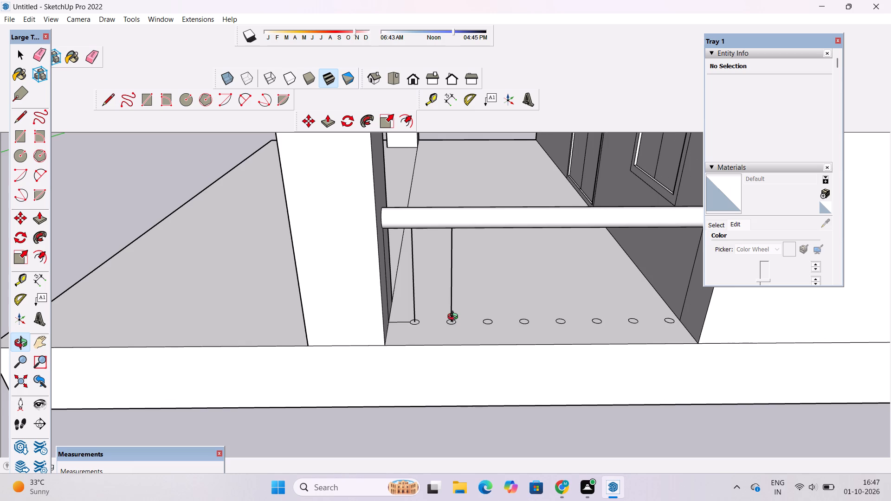
pyautogui.keyDown('shift'); pyautogui.moveTo(455, 318); pyautogui.dragTo(452, 324); pyautogui.keyUp('shift')
pyautogui.press('space')
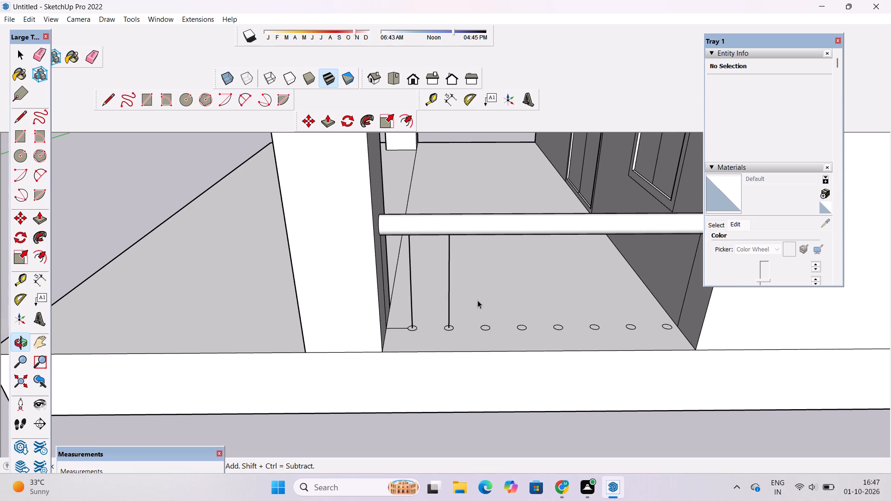
pyautogui.scroll(3, 478, 300)
pyautogui.scroll(6, 441, 332)
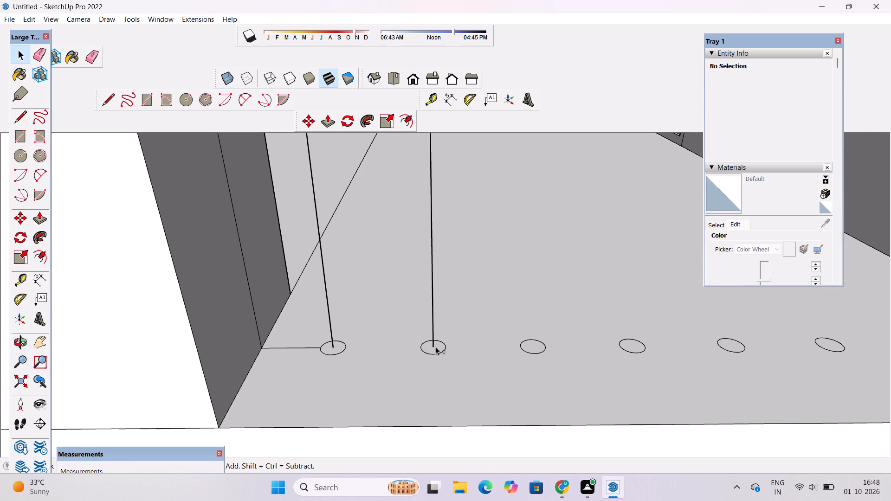
pyautogui.keyDown('shift'); pyautogui.doubleClick(435, 347); pyautogui.keyUp('shift')
pyautogui.keyDown('shift'); pyautogui.click(432, 330); pyautogui.keyUp('shift')
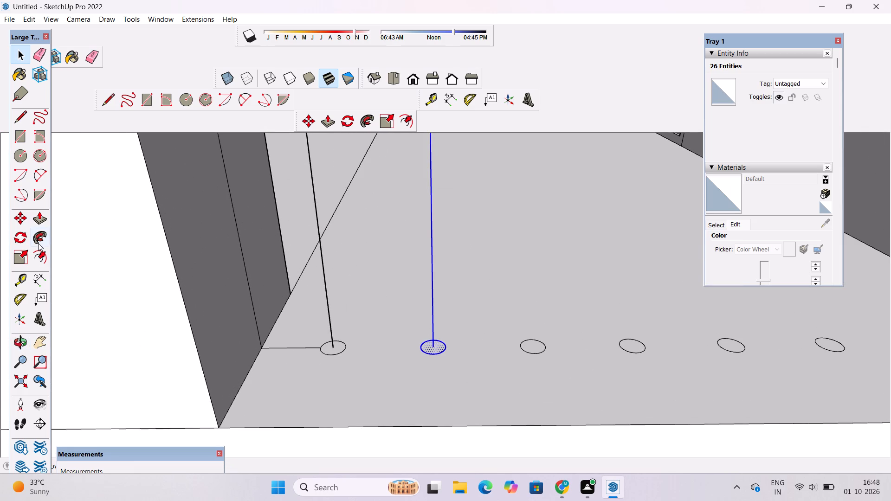
pyautogui.click(38, 243)
pyautogui.click(435, 344)
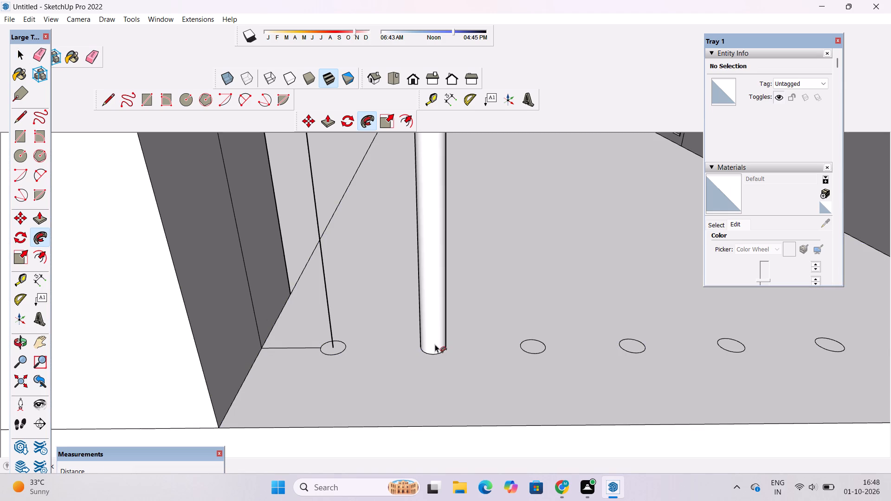
# Draw a vertical line about 5' 6" high from the third circle's centre to the handrail's lower edge.
pyautogui.press('o')
pyautogui.scroll(-5, 435, 344)
pyautogui.moveTo(435, 378); pyautogui.dragTo(440, 299)
pyautogui.scroll(-1, 444, 289)
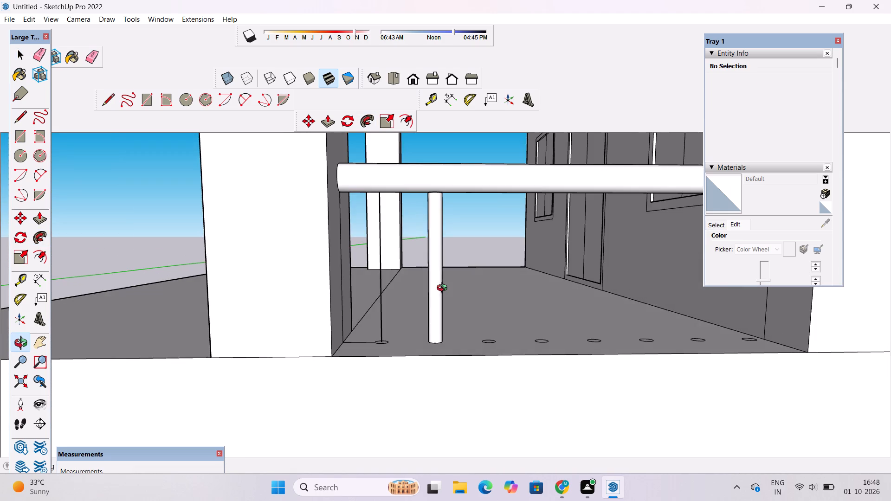
pyautogui.moveTo(444, 289); pyautogui.dragTo(446, 317)
pyautogui.keyDown('shift'); pyautogui.moveTo(446, 315); pyautogui.dragTo(399, 292); pyautogui.keyUp('shift')
pyautogui.moveTo(396, 303); pyautogui.dragTo(400, 321)
pyautogui.scroll(2, 445, 325)
pyautogui.keyDown('shift'); pyautogui.moveTo(446, 323); pyautogui.dragTo(407, 325); pyautogui.keyUp('shift')
pyautogui.moveTo(409, 338); pyautogui.dragTo(424, 372)
pyautogui.scroll(1, 397, 354)
pyautogui.keyDown('shift'); pyautogui.moveTo(395, 351); pyautogui.dragTo(390, 346); pyautogui.keyUp('shift')
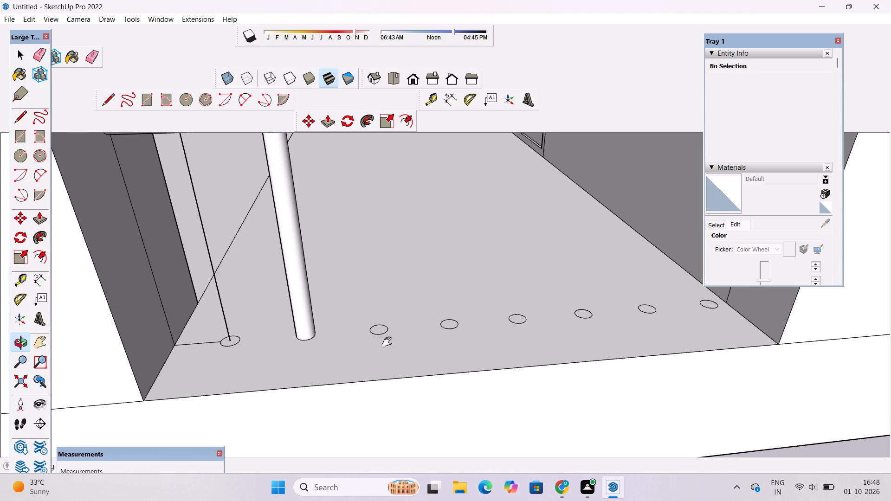
pyautogui.keyDown('shift'); pyautogui.moveTo(388, 341); pyautogui.dragTo(407, 346); pyautogui.keyUp('shift')
pyautogui.keyDown('shift'); pyautogui.moveTo(409, 348); pyautogui.dragTo(408, 353); pyautogui.keyUp('shift')
pyautogui.press('space')
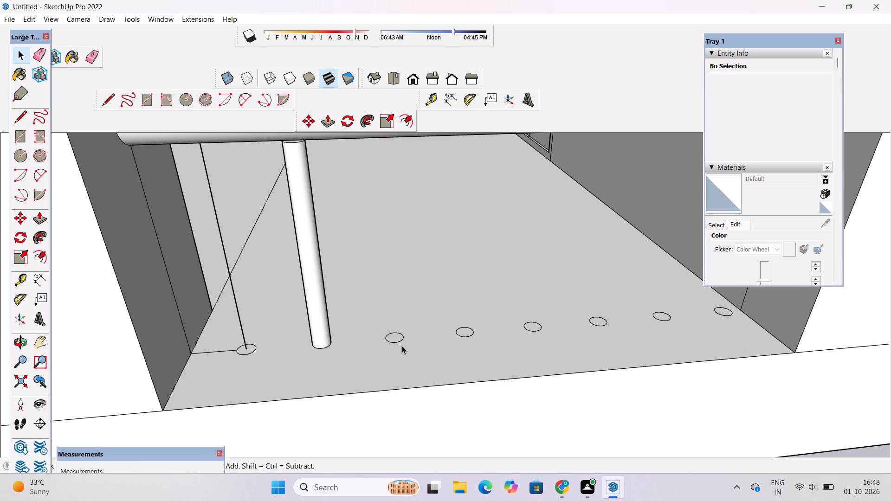
pyautogui.scroll(3, 400, 344)
pyautogui.press('l')
pyautogui.scroll(5, 396, 335)
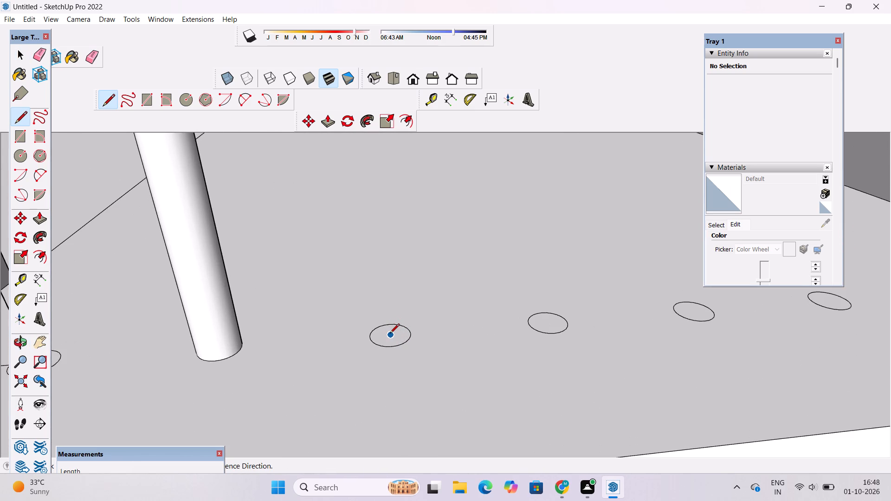
pyautogui.click(390, 334)
pyautogui.scroll(-1, 390, 334)
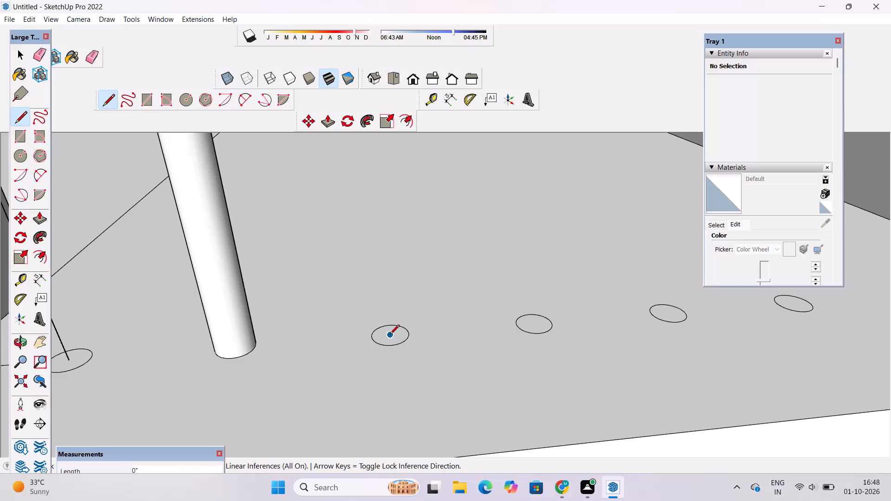
pyautogui.scroll(-9, 391, 328)
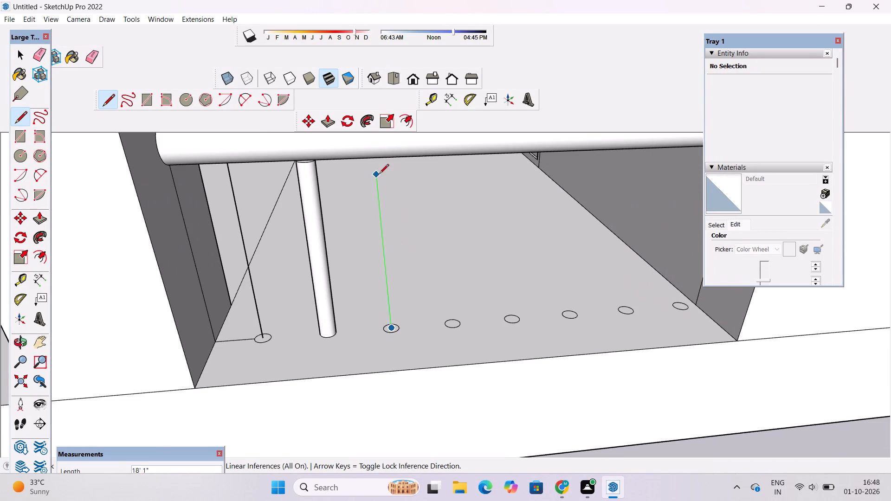
pyautogui.scroll(4, 388, 159)
pyautogui.press('o')
pyautogui.scroll(-1, 379, 222)
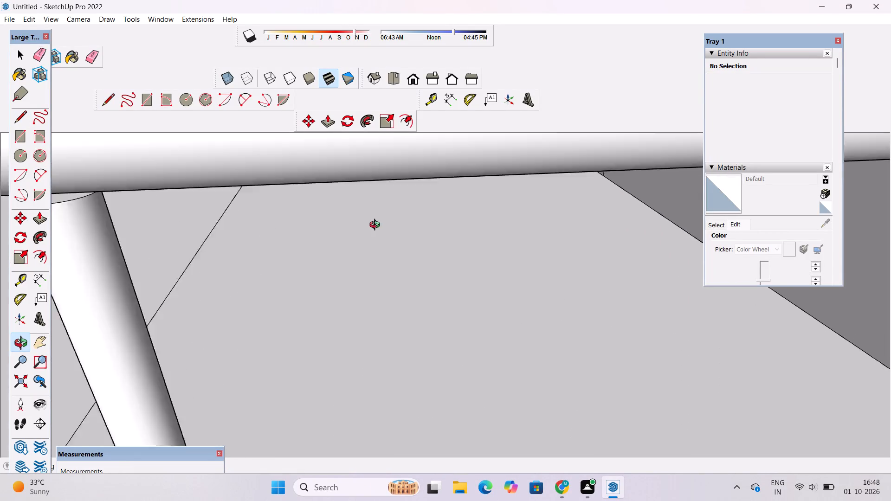
pyautogui.scroll(-2, 377, 226)
pyautogui.moveTo(389, 265); pyautogui.dragTo(394, 218)
pyautogui.keyDown('shift'); pyautogui.moveTo(394, 218); pyautogui.dragTo(406, 262); pyautogui.keyUp('shift')
pyautogui.scroll(-3, 402, 253)
pyautogui.keyDown('shift'); pyautogui.moveTo(390, 277); pyautogui.dragTo(382, 243); pyautogui.keyUp('shift')
pyautogui.moveTo(387, 274); pyautogui.dragTo(383, 263)
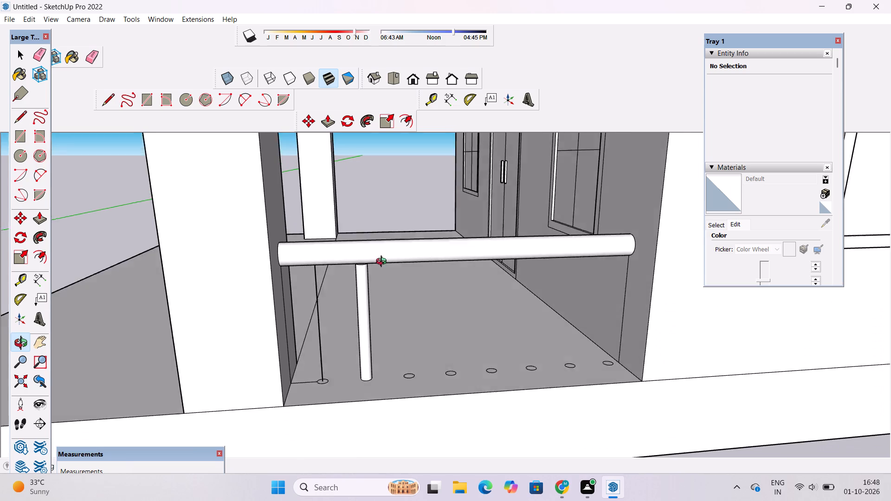
pyautogui.moveTo(383, 263); pyautogui.dragTo(381, 259)
pyautogui.moveTo(383, 268); pyautogui.dragTo(381, 259)
pyautogui.keyDown('shift'); pyautogui.moveTo(381, 262); pyautogui.dragTo(378, 257); pyautogui.keyUp('shift')
pyautogui.press('l')
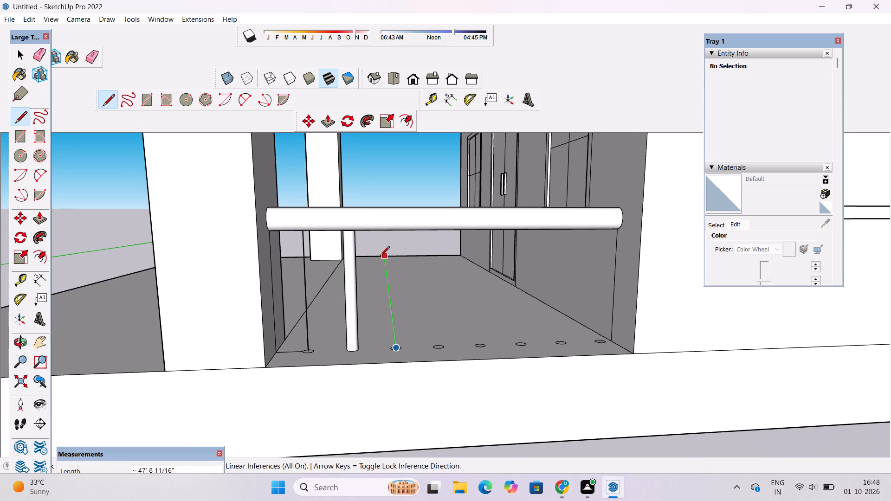
pyautogui.scroll(3, 392, 238)
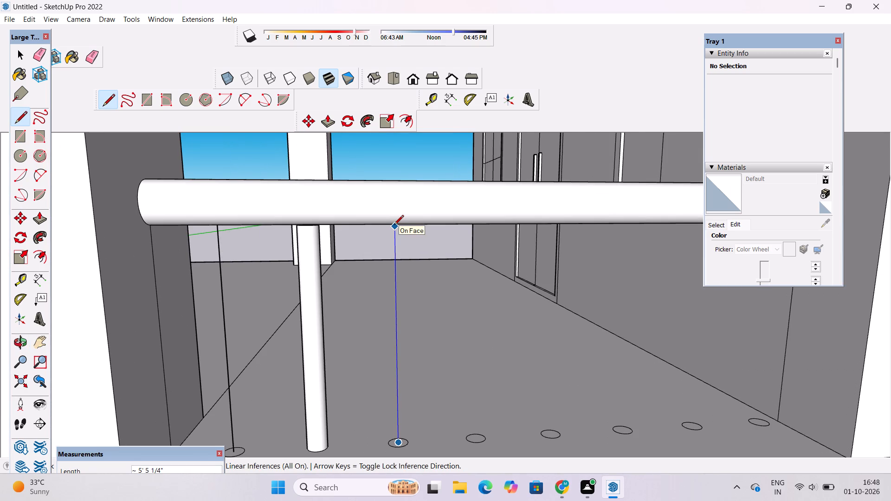
pyautogui.scroll(5, 394, 225)
pyautogui.scroll(-1, 394, 225)
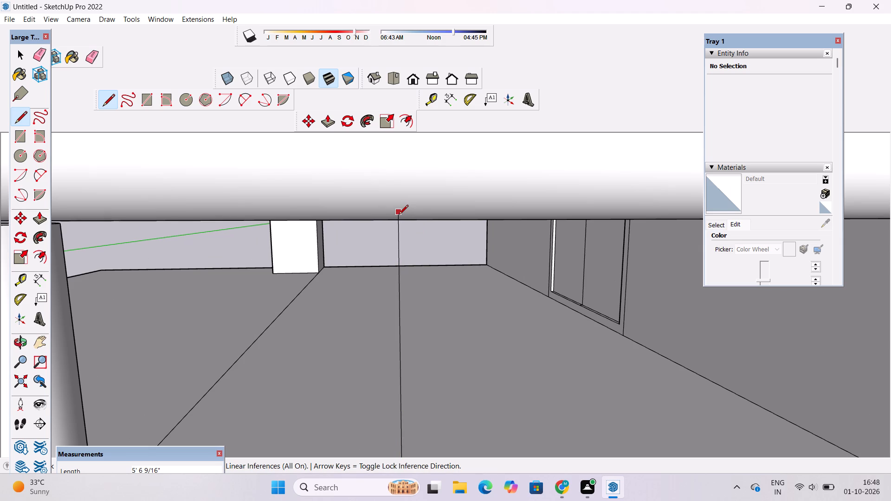
pyautogui.scroll(2, 398, 217)
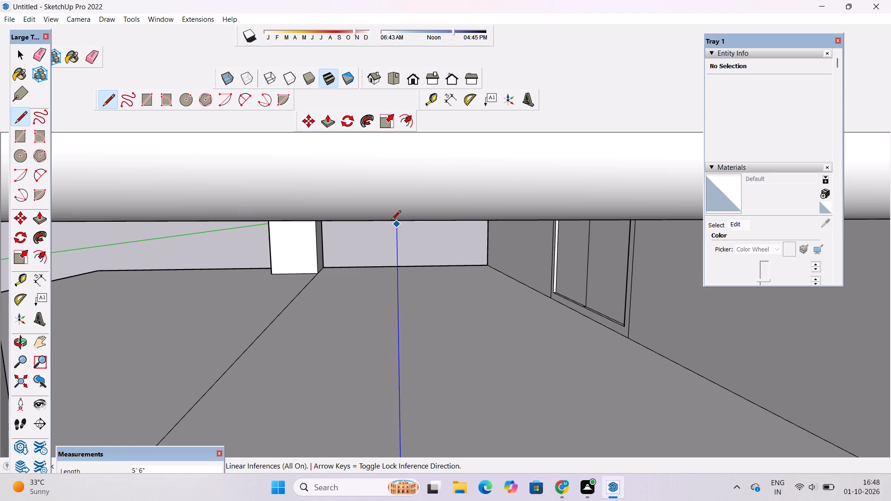
pyautogui.click(391, 221)
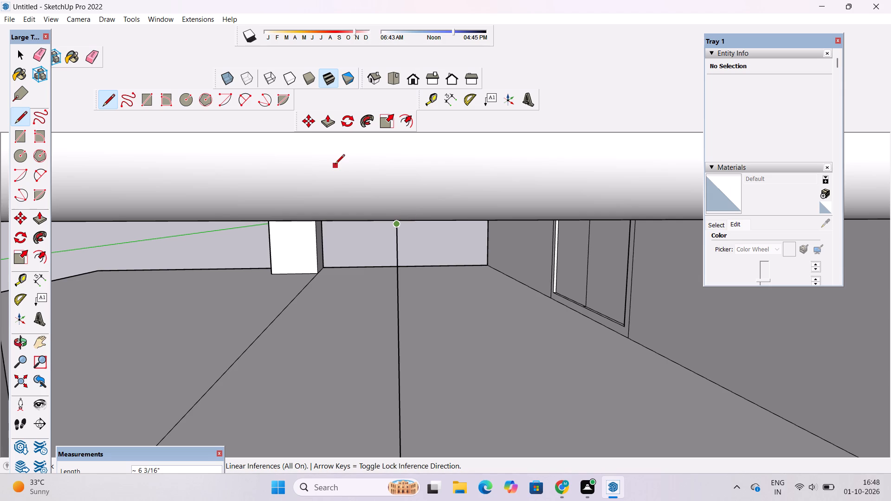
# Extend the third circle's vertical line with a segment about 3/16" long from its top end to the handrail's underside.
pyautogui.scroll(9, 396, 217)
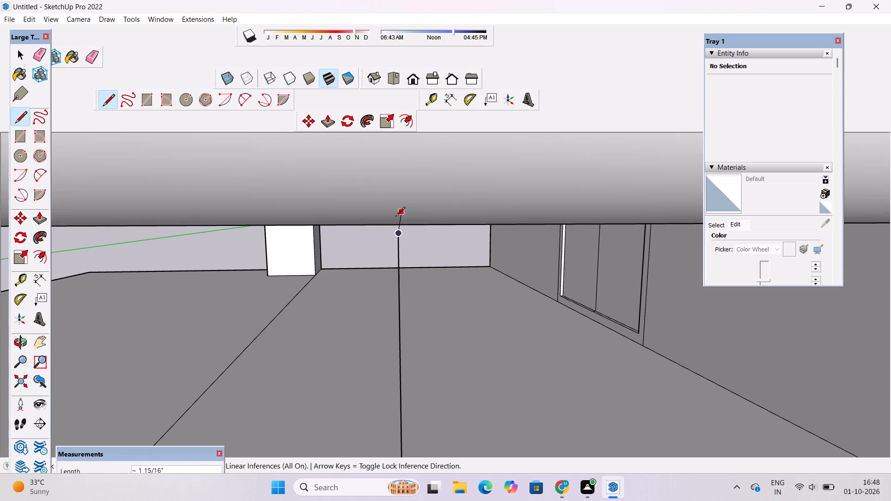
pyautogui.scroll(6, 395, 217)
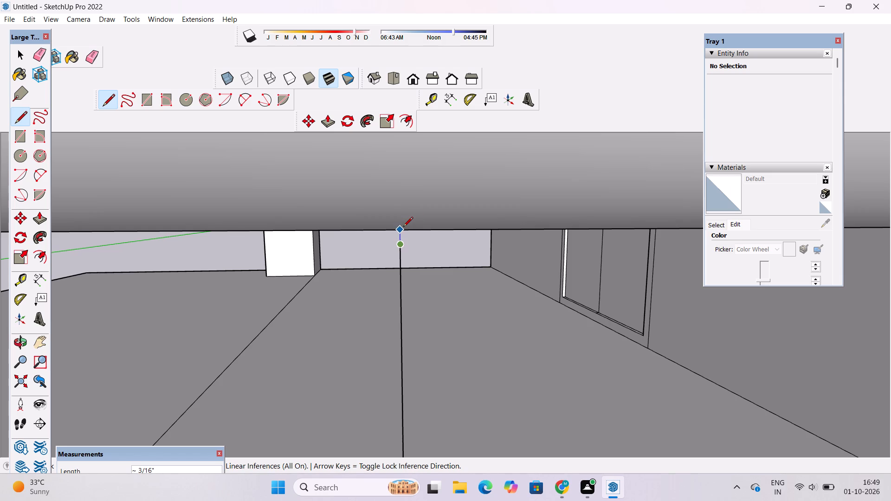
pyautogui.click(403, 227)
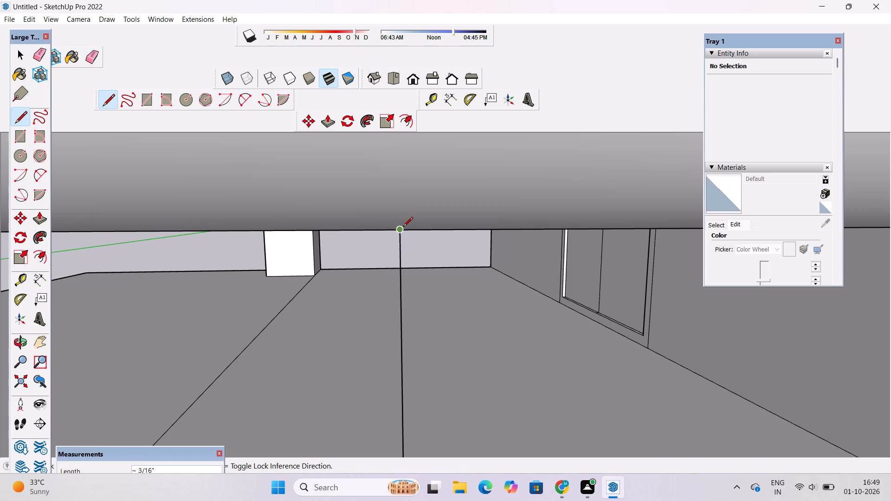
pyautogui.press('space')
# Draw a vertical line about 5' 6" high from the fourth circle's centre to the handrail's underside.
pyautogui.write('o')
pyautogui.scroll(-12, 403, 227)
pyautogui.moveTo(410, 270); pyautogui.dragTo(403, 256)
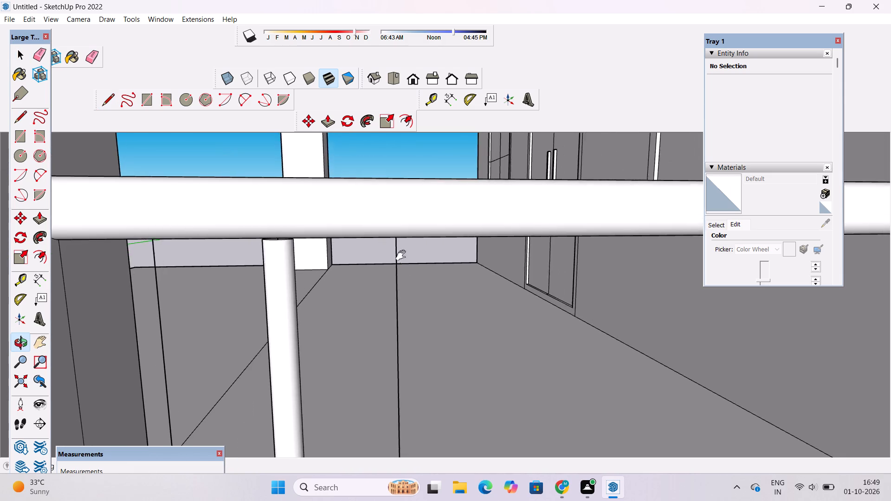
pyautogui.moveTo(403, 256); pyautogui.dragTo(391, 233)
pyautogui.scroll(-5, 391, 232)
pyautogui.moveTo(392, 233); pyautogui.dragTo(392, 269)
pyautogui.moveTo(396, 272); pyautogui.dragTo(387, 297)
pyautogui.scroll(4, 395, 271)
pyautogui.moveTo(395, 271); pyautogui.dragTo(390, 283)
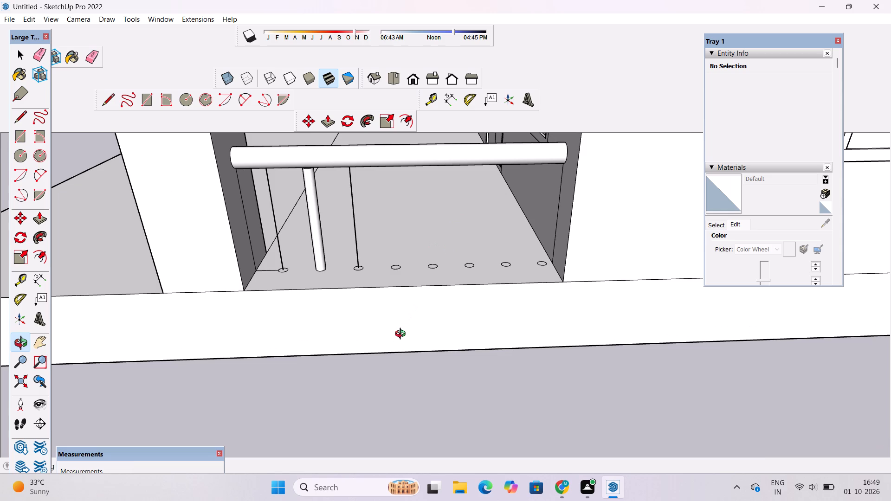
pyautogui.scroll(2, 426, 272)
pyautogui.keyDown('shift'); pyautogui.moveTo(426, 272); pyautogui.dragTo(459, 306); pyautogui.keyUp('shift')
pyautogui.scroll(3, 439, 308)
pyautogui.moveTo(435, 315); pyautogui.dragTo(419, 345)
pyautogui.scroll(4, 407, 325)
pyautogui.keyDown('shift'); pyautogui.moveTo(422, 310); pyautogui.dragTo(413, 343); pyautogui.keyUp('shift')
pyautogui.click(413, 343)
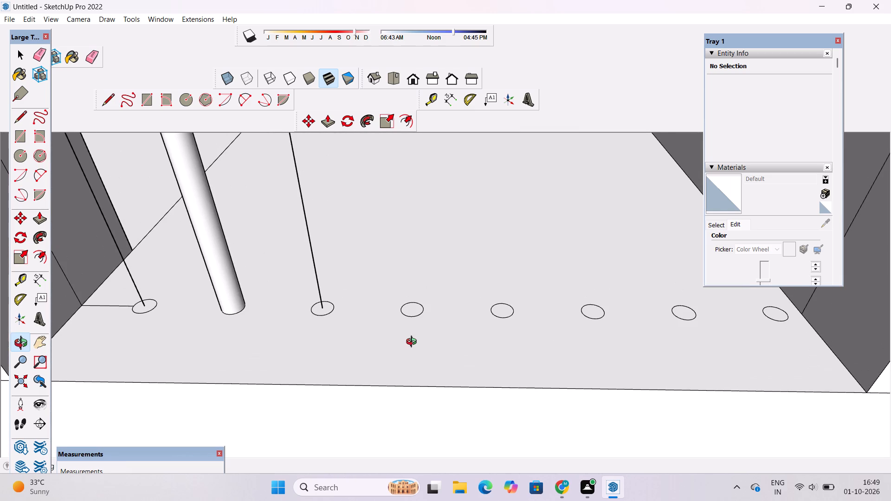
pyautogui.press('l')
pyautogui.scroll(3, 427, 296)
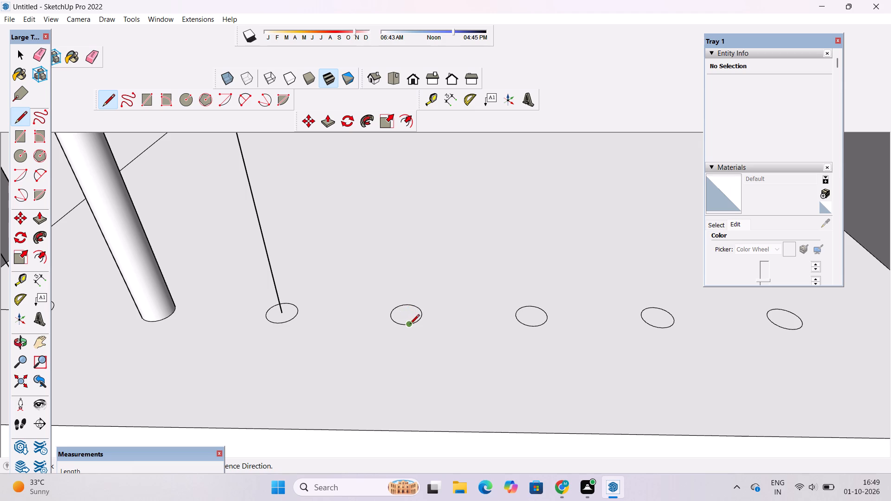
pyautogui.click(406, 315)
pyautogui.scroll(-12, 406, 315)
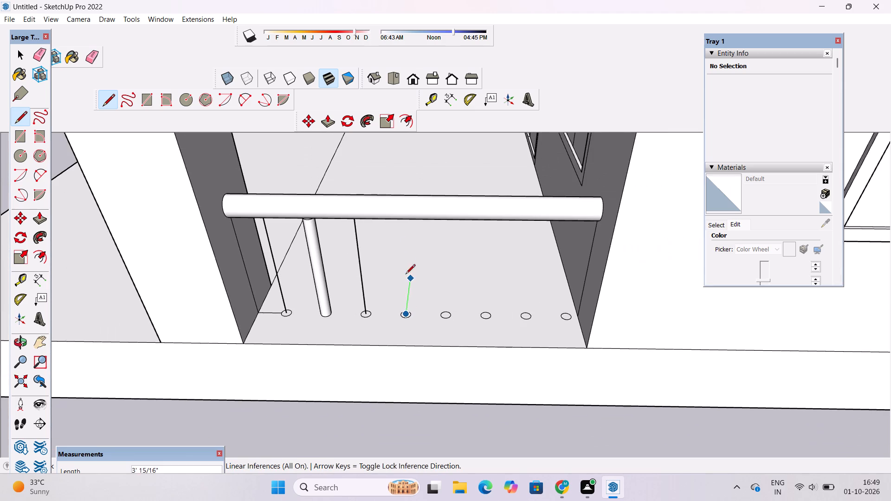
pyautogui.press('o')
pyautogui.moveTo(431, 309); pyautogui.dragTo(431, 237)
pyautogui.keyDown('shift'); pyautogui.moveTo(431, 237); pyautogui.dragTo(433, 301); pyautogui.keyUp('shift')
pyautogui.moveTo(427, 351); pyautogui.dragTo(440, 287)
pyautogui.keyDown('shift'); pyautogui.moveTo(441, 330); pyautogui.dragTo(430, 293); pyautogui.keyUp('shift')
pyautogui.moveTo(425, 304); pyautogui.dragTo(439, 360)
pyautogui.scroll(-3, 420, 356)
pyautogui.keyDown('shift'); pyautogui.moveTo(402, 353); pyautogui.dragTo(412, 360); pyautogui.keyUp('shift')
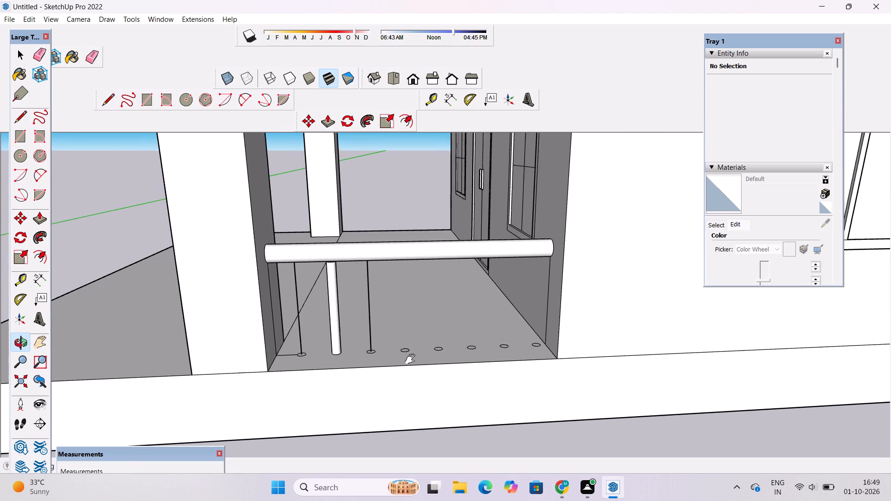
pyautogui.keyDown('shift'); pyautogui.moveTo(412, 360); pyautogui.dragTo(413, 362); pyautogui.keyUp('shift')
pyautogui.moveTo(413, 362); pyautogui.dragTo(413, 367)
pyautogui.press('l')
pyautogui.scroll(6, 415, 306)
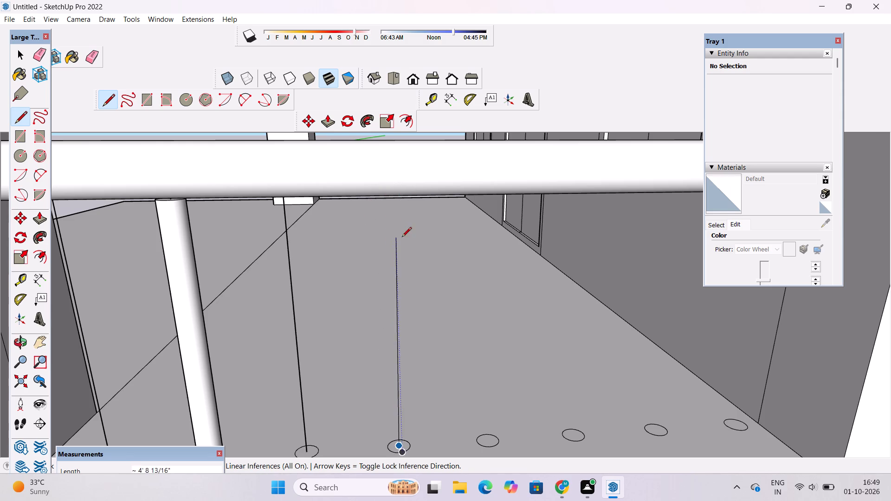
pyautogui.press('o')
pyautogui.moveTo(414, 308); pyautogui.dragTo(407, 284)
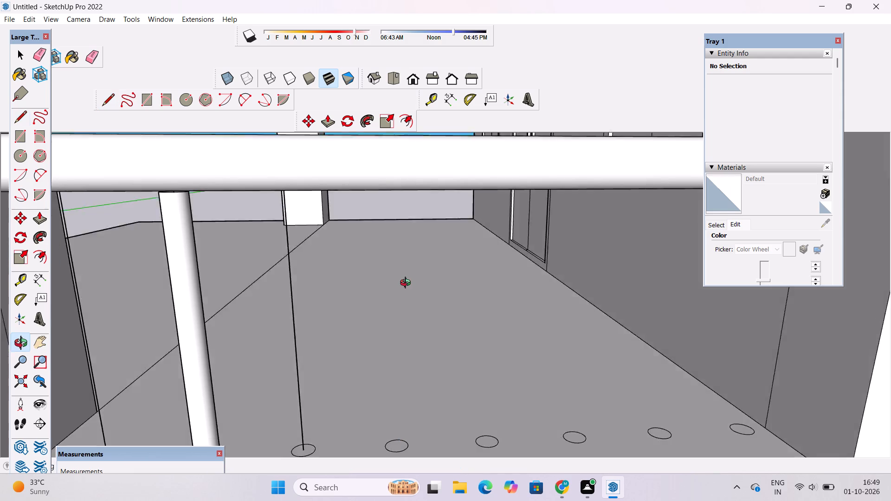
pyautogui.moveTo(407, 284); pyautogui.dragTo(407, 280)
pyautogui.scroll(-3, 407, 279)
pyautogui.keyDown('shift'); pyautogui.moveTo(407, 279); pyautogui.dragTo(413, 307); pyautogui.keyUp('shift')
pyautogui.moveTo(412, 315); pyautogui.dragTo(409, 298)
pyautogui.moveTo(408, 300); pyautogui.dragTo(407, 282)
pyautogui.scroll(1, 406, 277)
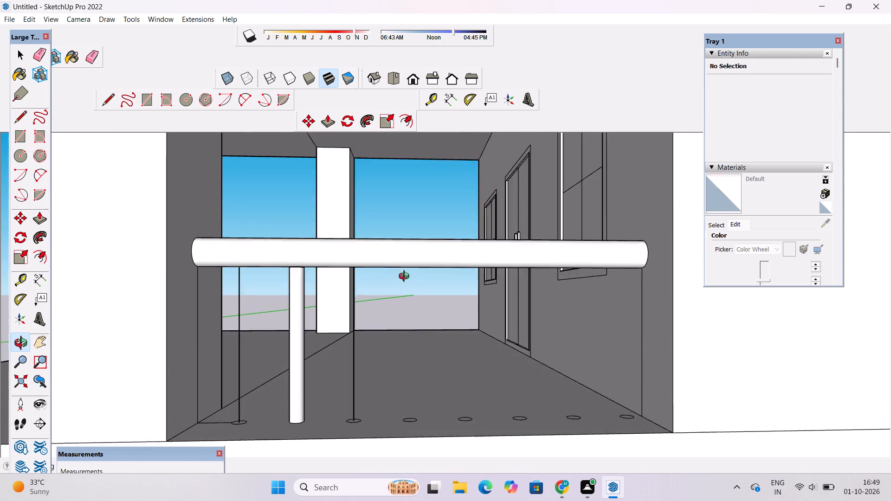
pyautogui.scroll(1, 406, 277)
pyautogui.moveTo(404, 278); pyautogui.dragTo(405, 285)
pyautogui.moveTo(403, 285); pyautogui.dragTo(401, 270)
pyautogui.keyDown('shift'); pyautogui.moveTo(401, 270); pyautogui.dragTo(406, 279); pyautogui.keyUp('shift')
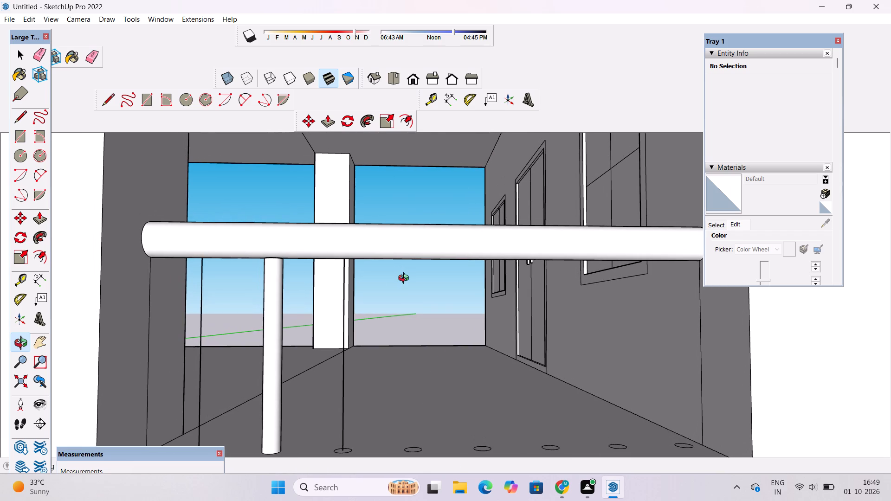
pyautogui.press('l')
pyautogui.scroll(1, 408, 270)
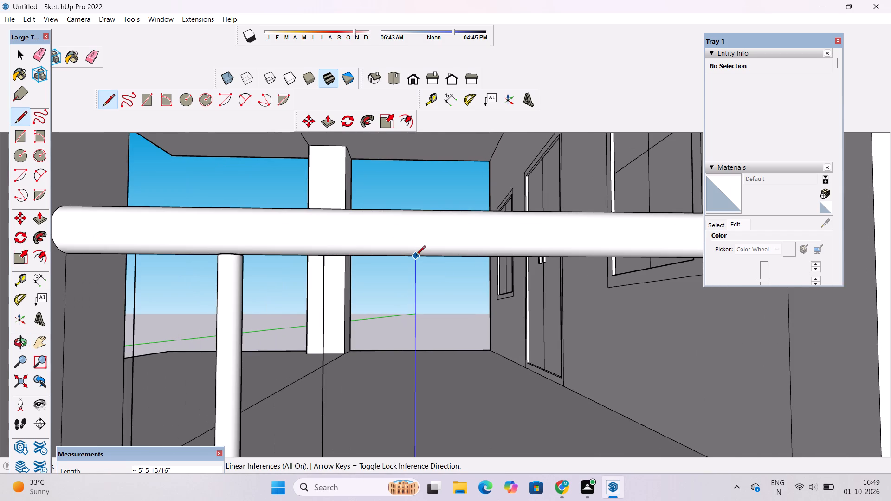
pyautogui.scroll(3, 416, 253)
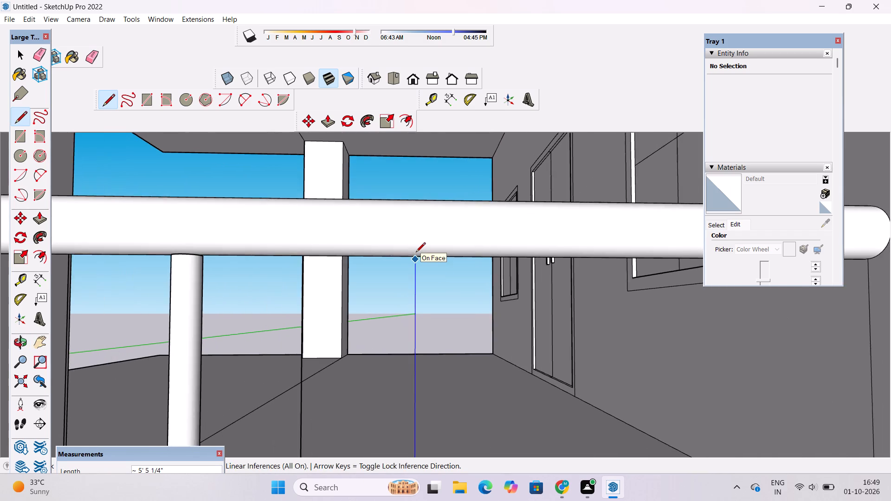
pyautogui.scroll(9, 416, 253)
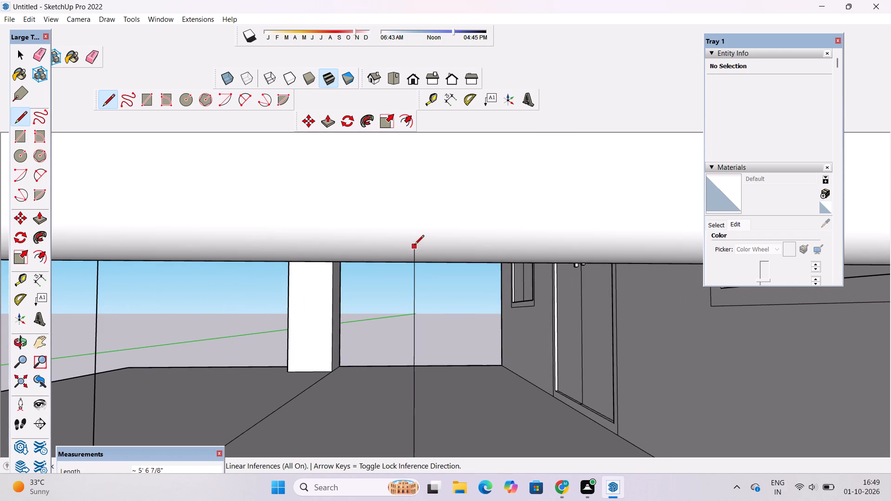
pyautogui.scroll(2, 416, 258)
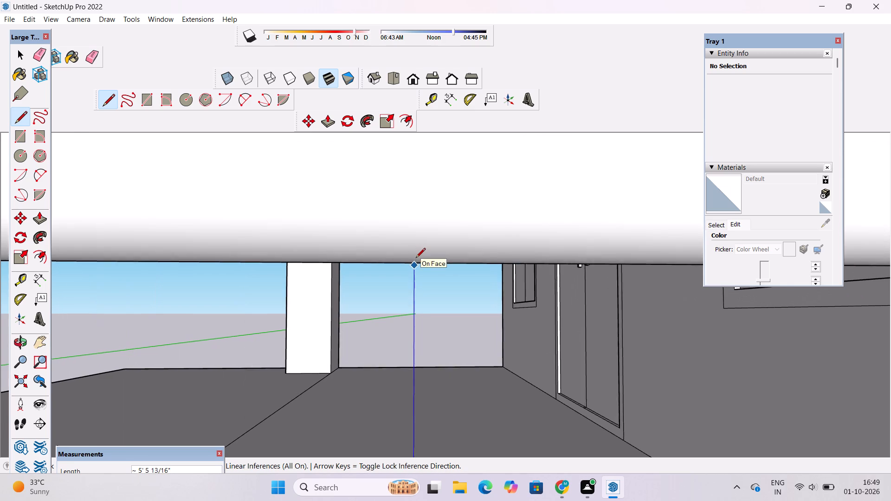
pyautogui.scroll(6, 416, 258)
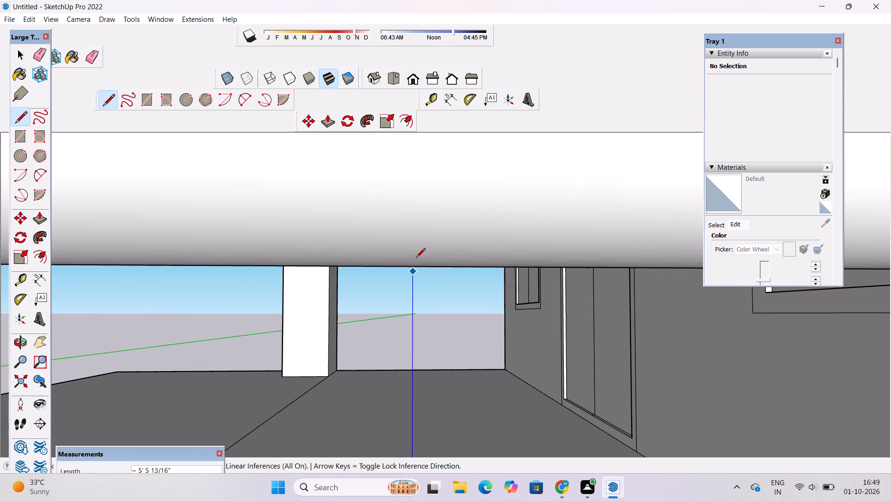
pyautogui.scroll(2, 415, 263)
pyautogui.click(415, 263)
pyautogui.press('space')
# Copy the fourth circle's vertical line 2' along the row onto the fifth circle's centre.
pyautogui.press('o')
pyautogui.scroll(-7, 407, 268)
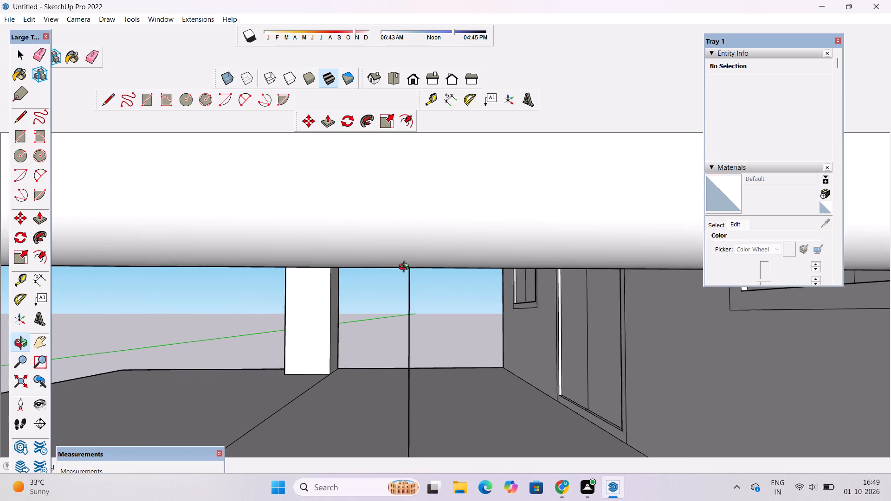
pyautogui.moveTo(415, 284); pyautogui.dragTo(425, 317)
pyautogui.scroll(-16, 425, 314)
pyautogui.keyDown('shift'); pyautogui.moveTo(419, 380); pyautogui.dragTo(399, 340); pyautogui.keyUp('shift')
pyautogui.scroll(11, 407, 317)
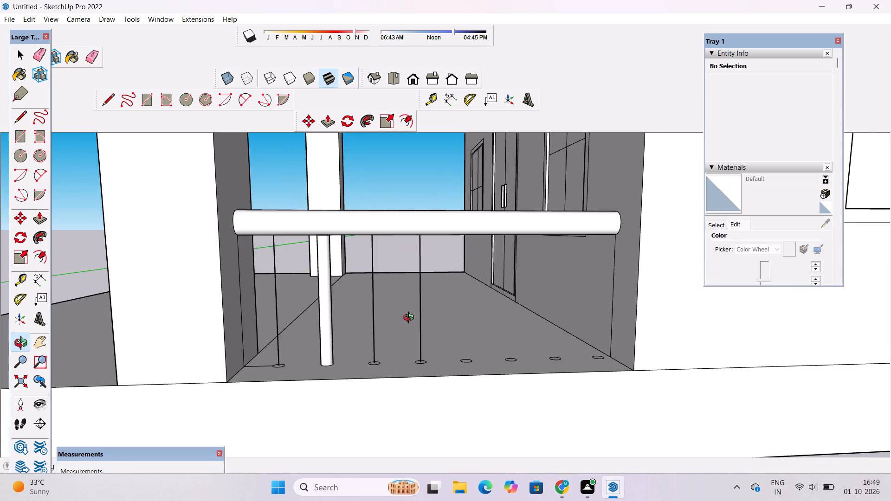
pyautogui.keyDown('shift'); pyautogui.moveTo(416, 326); pyautogui.dragTo(366, 284); pyautogui.keyUp('shift')
pyautogui.moveTo(372, 298); pyautogui.dragTo(384, 373)
pyautogui.scroll(9, 403, 311)
pyautogui.click(407, 315)
pyautogui.keyDown('shift'); pyautogui.click(402, 319); pyautogui.keyUp('shift')
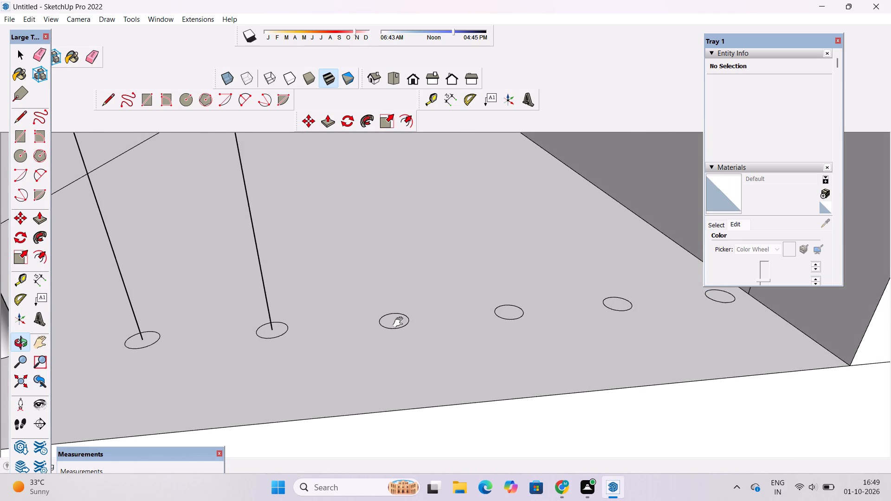
pyautogui.keyDown('shift'); pyautogui.moveTo(400, 322); pyautogui.dragTo(397, 336); pyautogui.keyUp('shift')
pyautogui.scroll(-5, 395, 333)
pyautogui.moveTo(395, 333); pyautogui.dragTo(399, 360)
pyautogui.press('space')
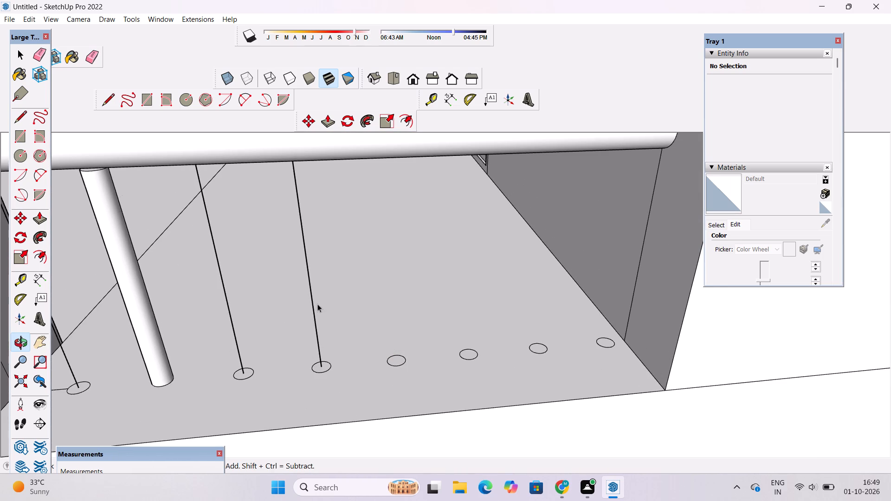
pyautogui.click(310, 290)
pyautogui.press('m')
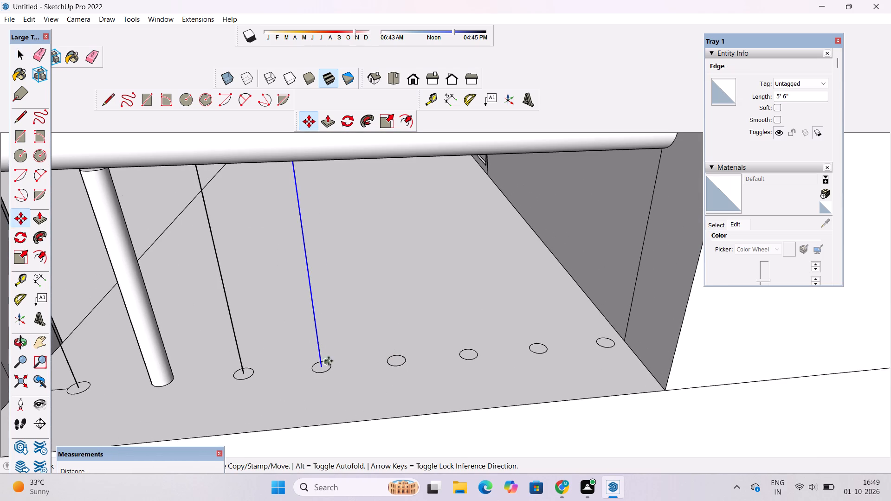
pyautogui.scroll(8, 329, 373)
pyautogui.click(312, 356)
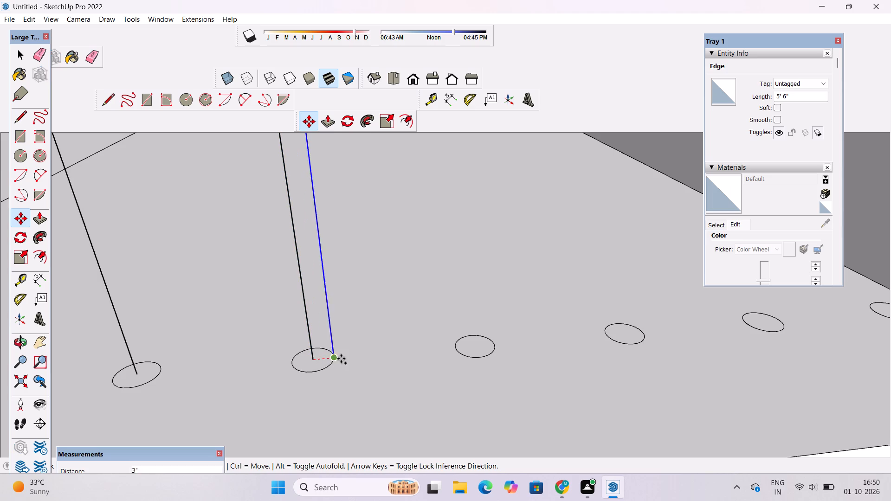
pyautogui.click(475, 347)
# Copy the fifth circle's vertical line 2' along the row onto the sixth circle's centre.
pyautogui.scroll(-5, 406, 345)
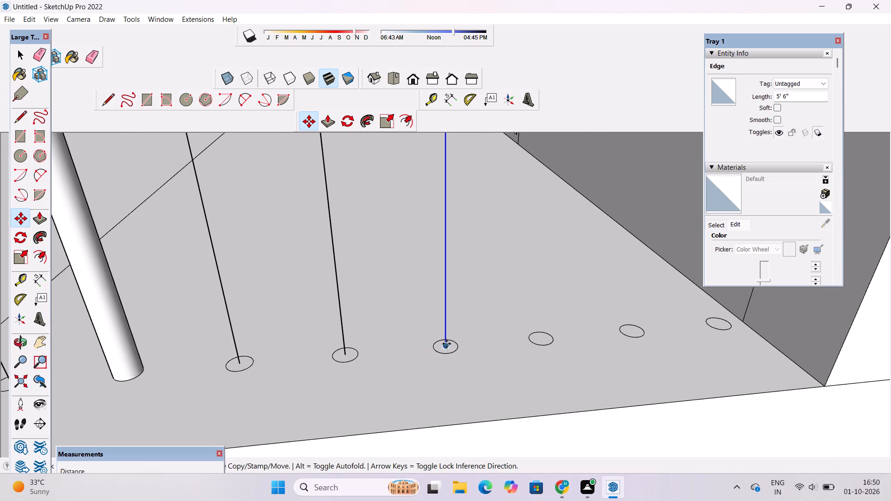
pyautogui.click(446, 346)
pyautogui.scroll(3, 532, 340)
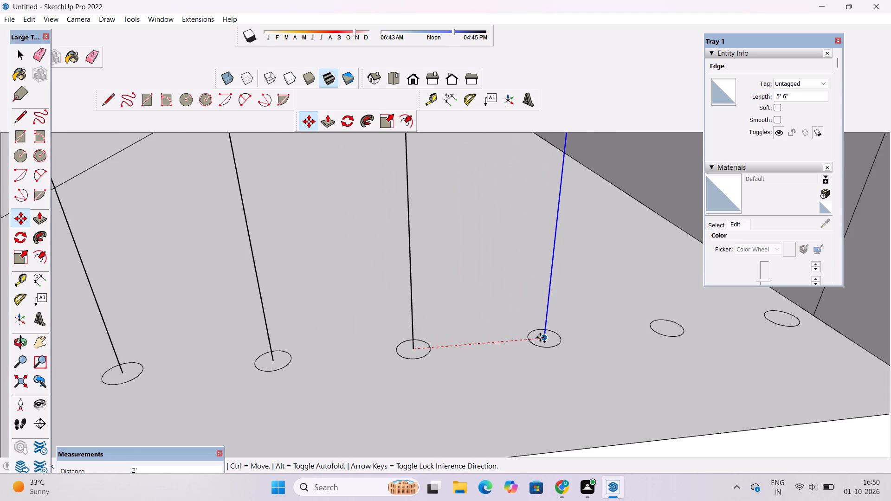
pyautogui.click(544, 336)
# Copy the sixth circle's vertical line 2' along the row onto the seventh circle's centre.
pyautogui.scroll(-8, 352, 332)
pyautogui.scroll(6, 459, 335)
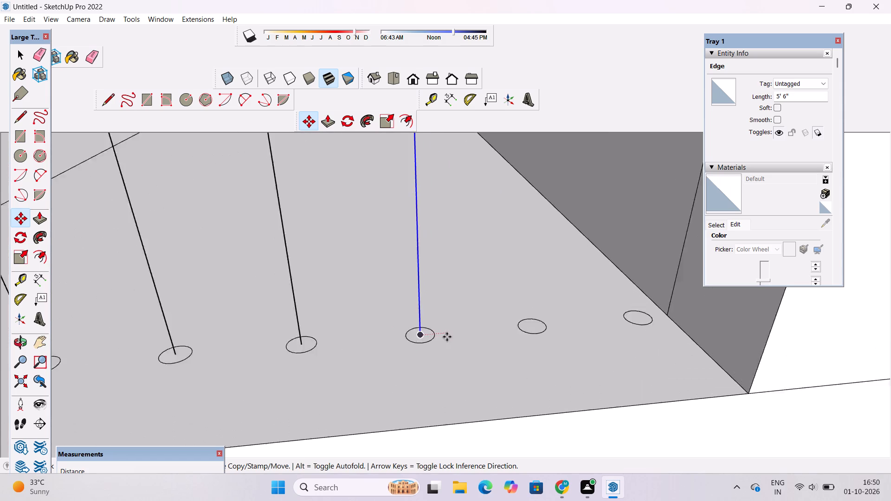
pyautogui.scroll(1, 447, 337)
pyautogui.click(418, 334)
pyautogui.scroll(-5, 432, 331)
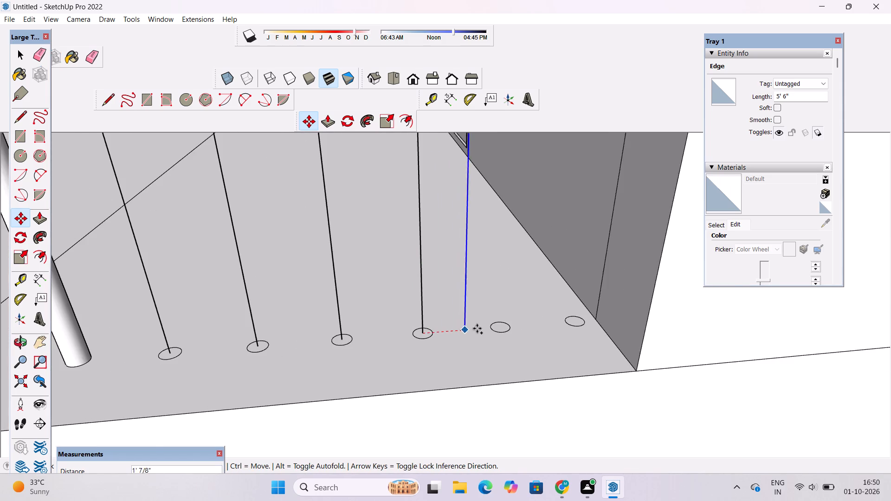
pyautogui.scroll(6, 483, 328)
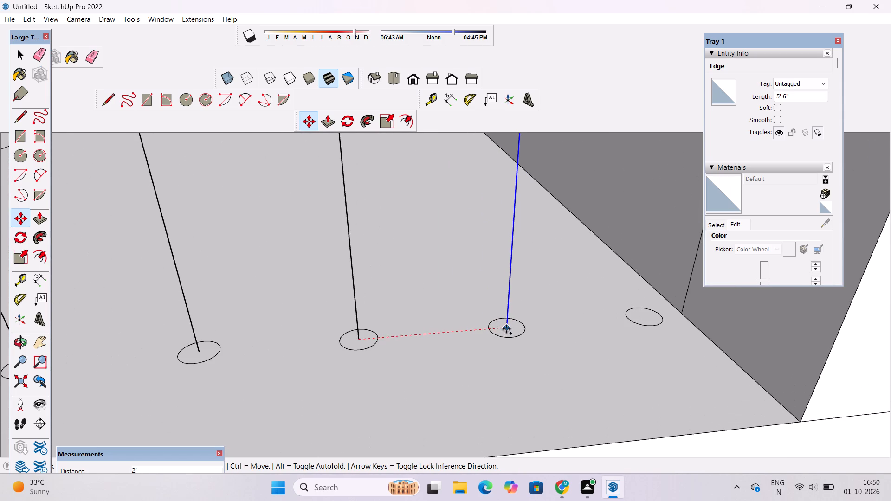
pyautogui.click(509, 327)
# Copy the seventh circle's vertical line onto the centre of the eighth circle beside the porch wall, and clear the selection.
pyautogui.scroll(-6, 404, 332)
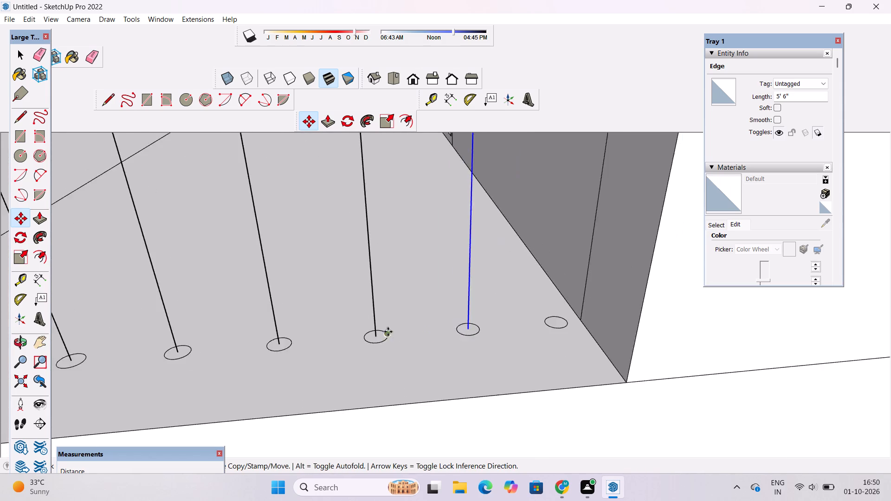
pyautogui.scroll(-2, 388, 332)
pyautogui.scroll(7, 458, 315)
pyautogui.click(439, 340)
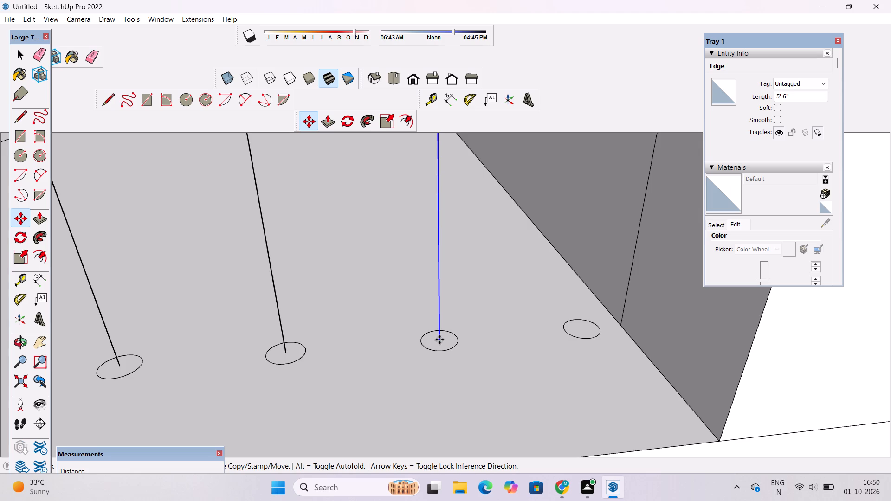
pyautogui.scroll(-5, 420, 340)
pyautogui.scroll(4, 502, 335)
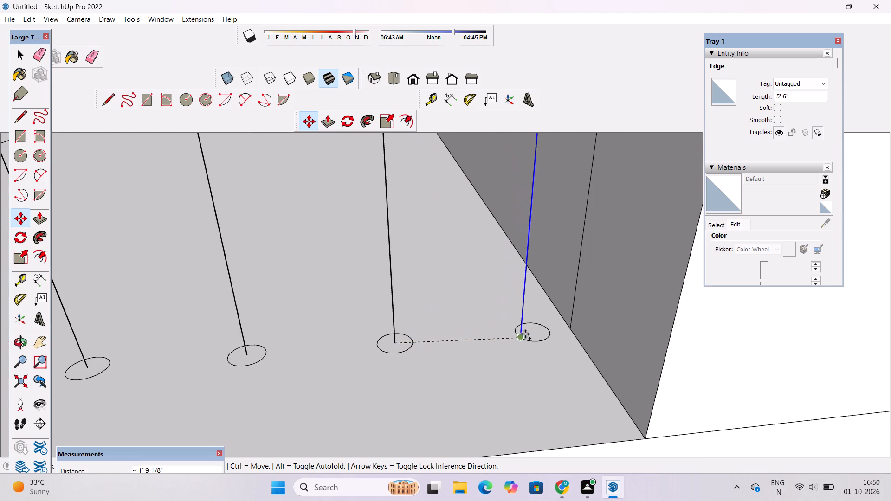
pyautogui.click(534, 330)
pyautogui.press('space')
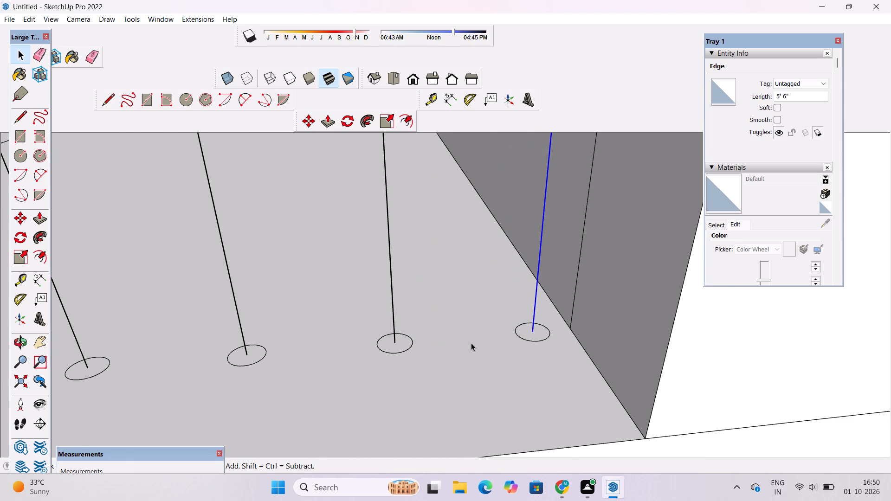
pyautogui.scroll(-14, 412, 333)
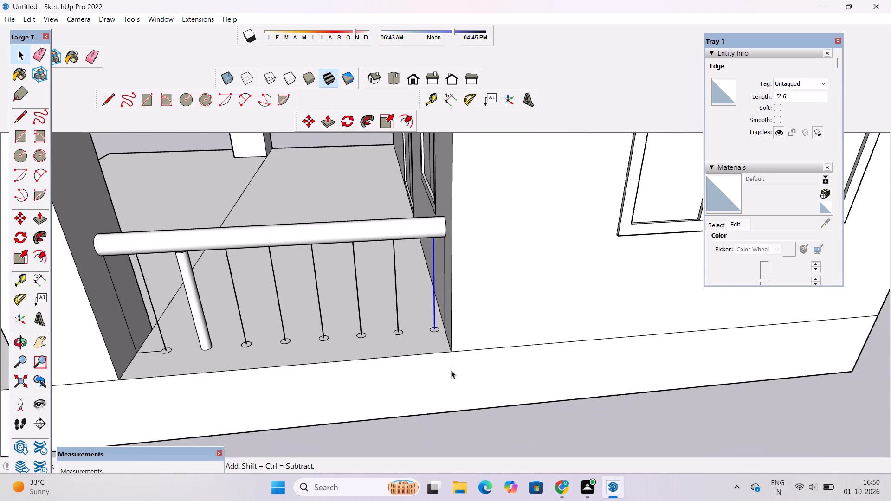
pyautogui.click(585, 435)
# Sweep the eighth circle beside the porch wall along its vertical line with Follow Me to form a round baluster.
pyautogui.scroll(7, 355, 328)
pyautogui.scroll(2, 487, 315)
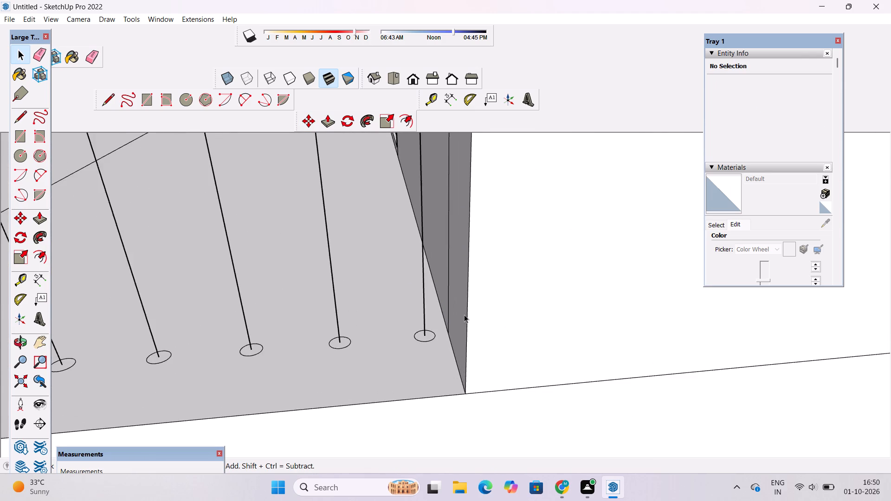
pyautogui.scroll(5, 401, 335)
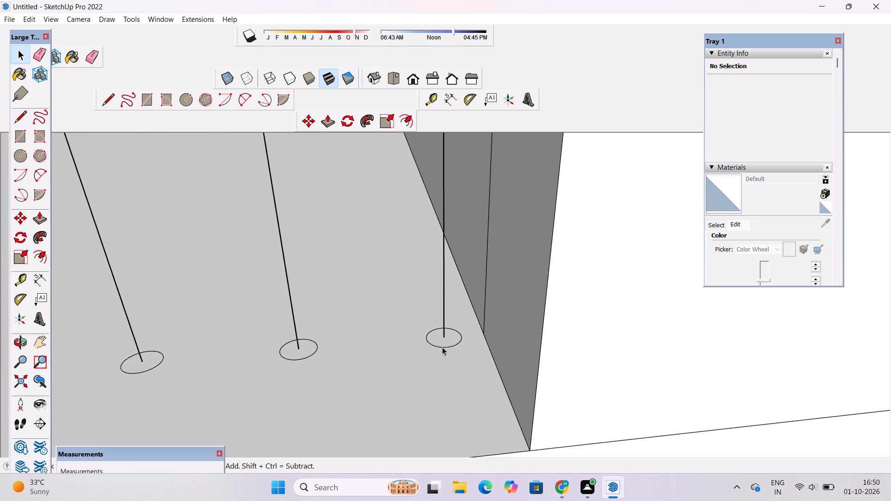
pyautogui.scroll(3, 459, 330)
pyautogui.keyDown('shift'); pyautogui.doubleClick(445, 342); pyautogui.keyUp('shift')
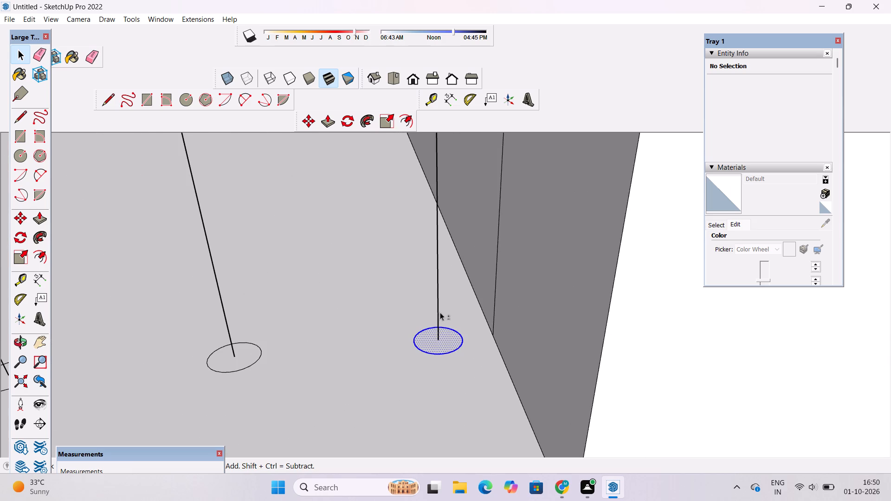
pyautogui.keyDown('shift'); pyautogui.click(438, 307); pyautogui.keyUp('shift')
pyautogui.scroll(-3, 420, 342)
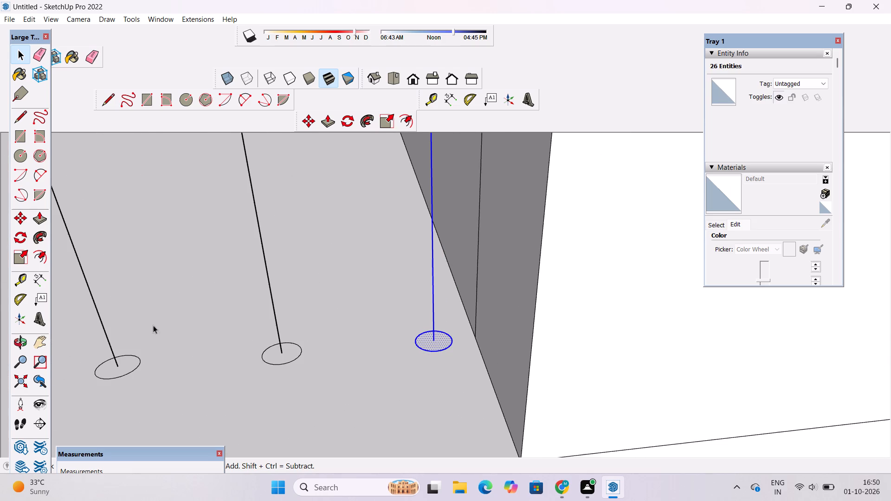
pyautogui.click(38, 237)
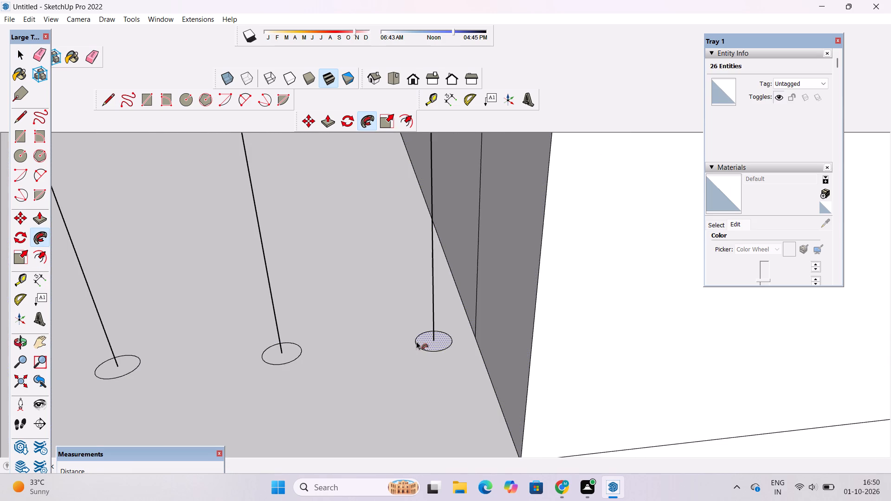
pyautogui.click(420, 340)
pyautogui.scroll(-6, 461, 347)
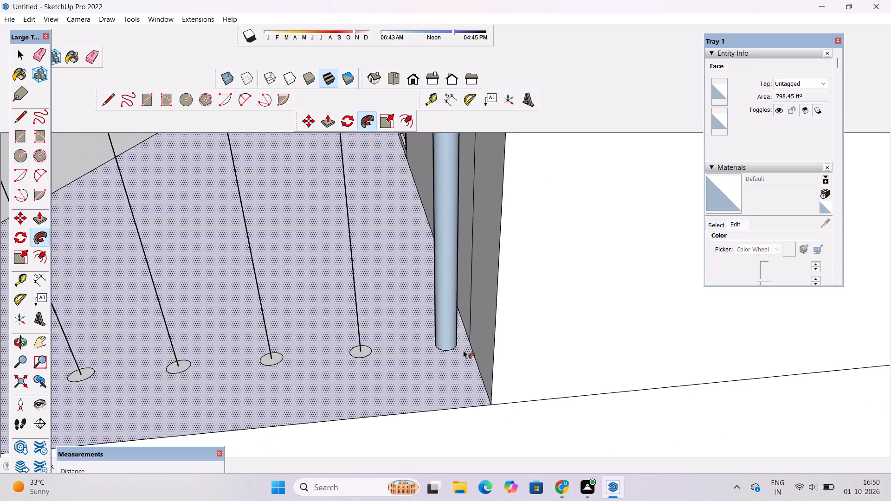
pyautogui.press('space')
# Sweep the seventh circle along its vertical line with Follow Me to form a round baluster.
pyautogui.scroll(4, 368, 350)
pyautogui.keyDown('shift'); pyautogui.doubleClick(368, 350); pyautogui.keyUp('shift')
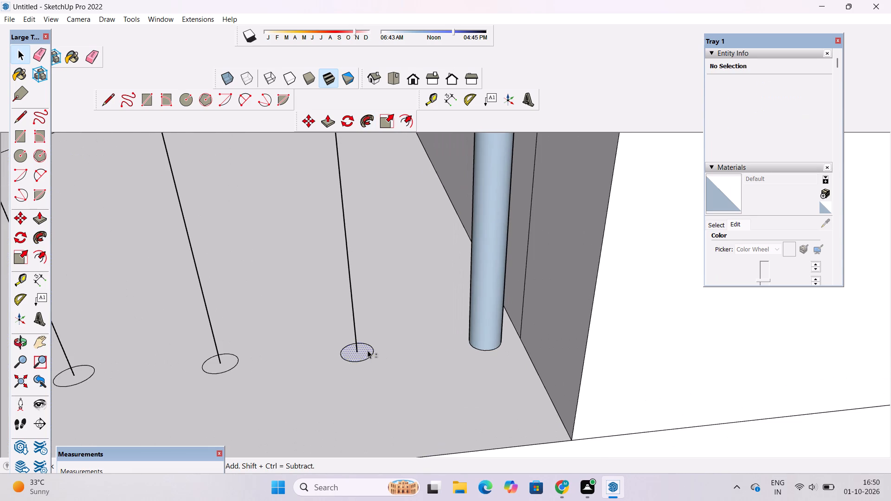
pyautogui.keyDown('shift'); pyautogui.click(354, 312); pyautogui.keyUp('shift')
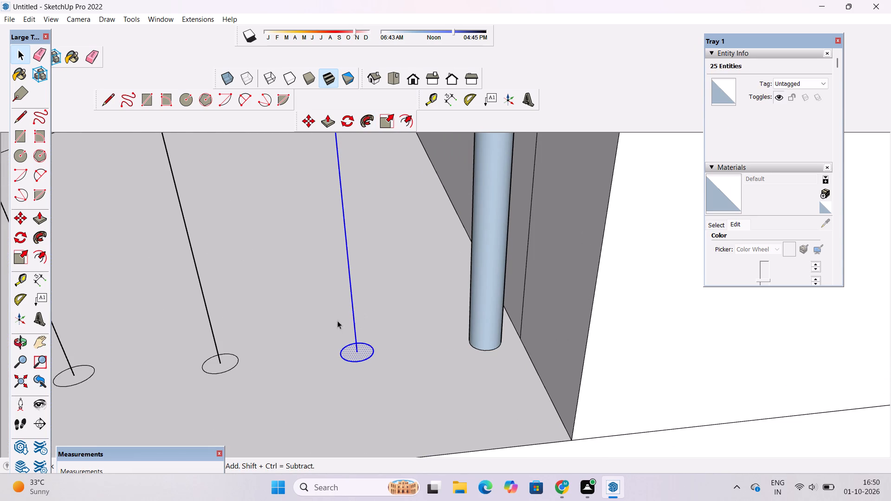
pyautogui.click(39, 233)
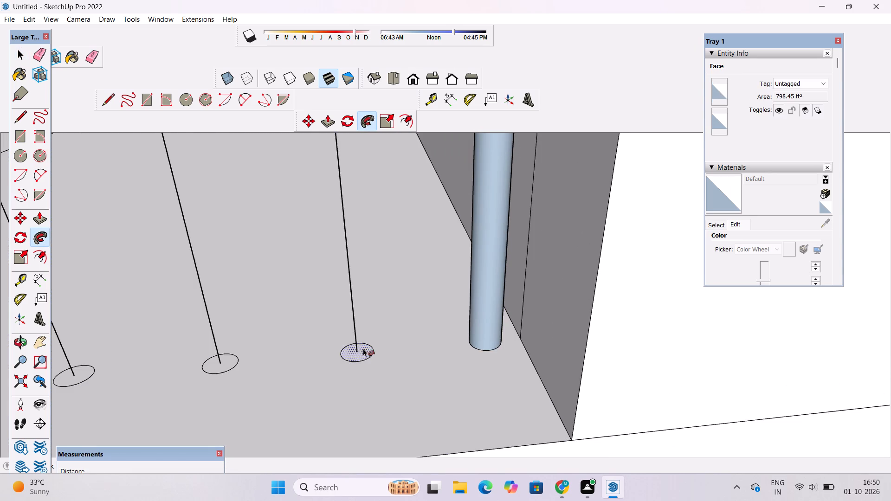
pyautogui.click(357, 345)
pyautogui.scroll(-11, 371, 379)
# Examine the porch railing and its swept balusters from several angles and distances.
pyautogui.press('o')
pyautogui.moveTo(423, 416); pyautogui.dragTo(412, 387)
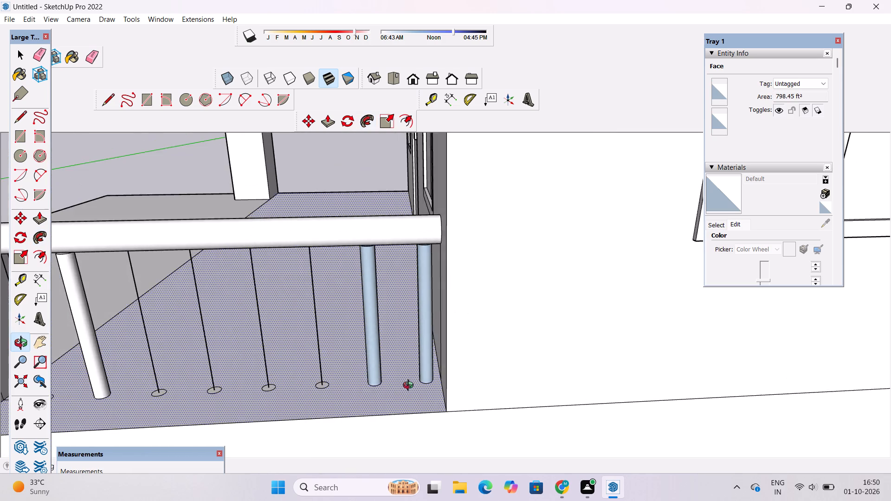
pyautogui.keyDown('shift'); pyautogui.moveTo(380, 384); pyautogui.dragTo(460, 418); pyautogui.keyUp('shift')
pyautogui.moveTo(443, 422); pyautogui.dragTo(441, 283)
pyautogui.moveTo(441, 283); pyautogui.dragTo(447, 404)
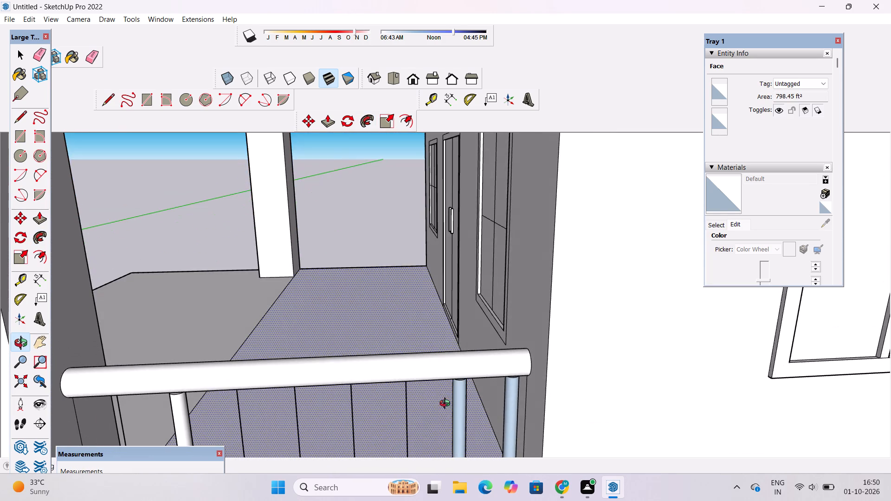
pyautogui.moveTo(446, 405); pyautogui.dragTo(446, 399)
pyautogui.keyDown('shift'); pyautogui.moveTo(445, 404); pyautogui.dragTo(449, 384); pyautogui.keyUp('shift')
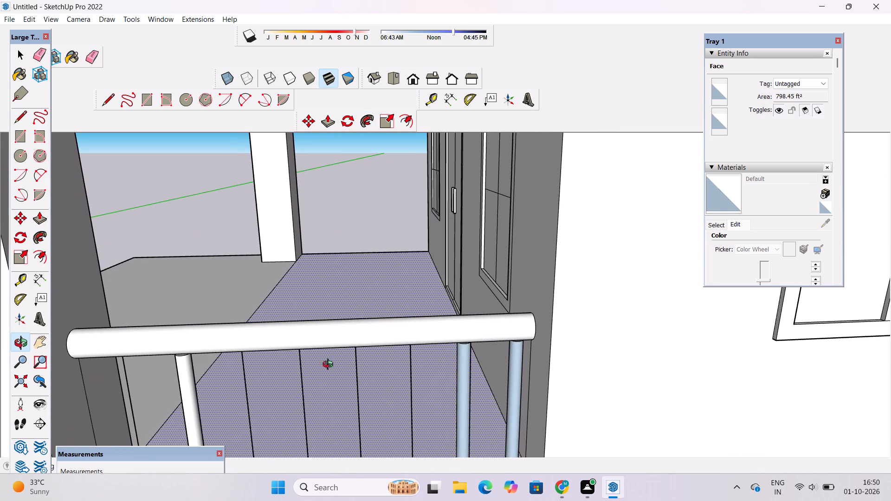
pyautogui.moveTo(481, 366); pyautogui.dragTo(473, 343)
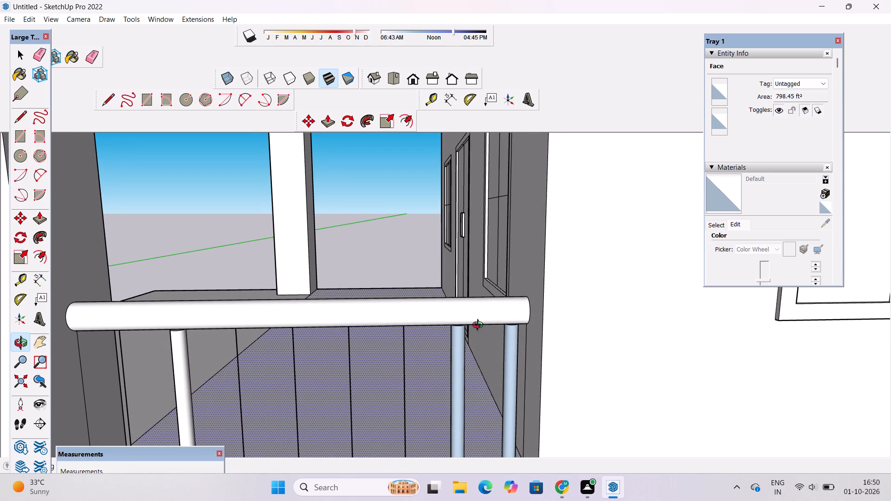
pyautogui.click(504, 324)
pyautogui.moveTo(410, 365); pyautogui.dragTo(412, 351)
pyautogui.scroll(-6, 420, 328)
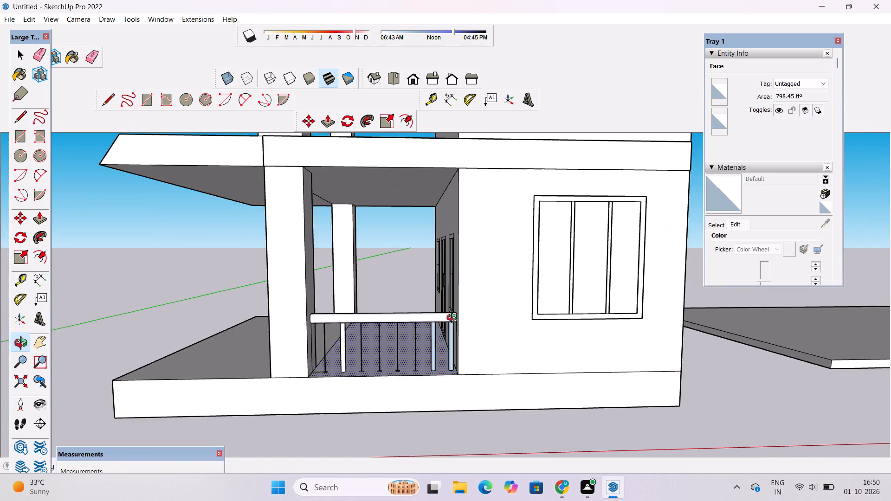
pyautogui.moveTo(455, 330); pyautogui.dragTo(455, 347)
pyautogui.scroll(7, 432, 344)
pyautogui.moveTo(405, 398); pyautogui.dragTo(405, 417)
pyautogui.moveTo(403, 405); pyautogui.dragTo(404, 422)
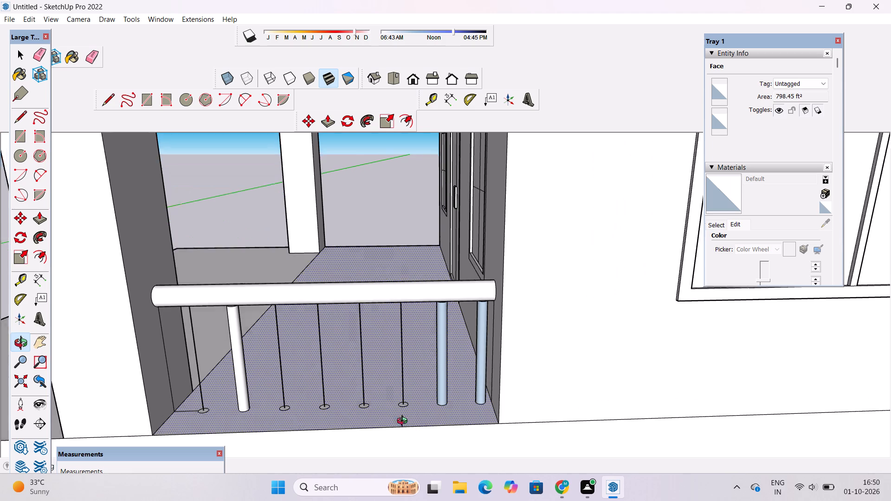
pyautogui.moveTo(404, 422); pyautogui.dragTo(404, 424)
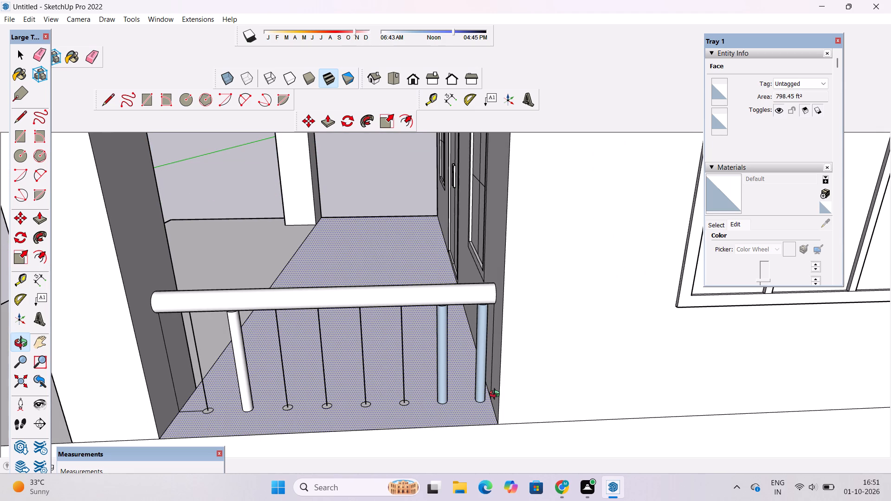
pyautogui.press('space')
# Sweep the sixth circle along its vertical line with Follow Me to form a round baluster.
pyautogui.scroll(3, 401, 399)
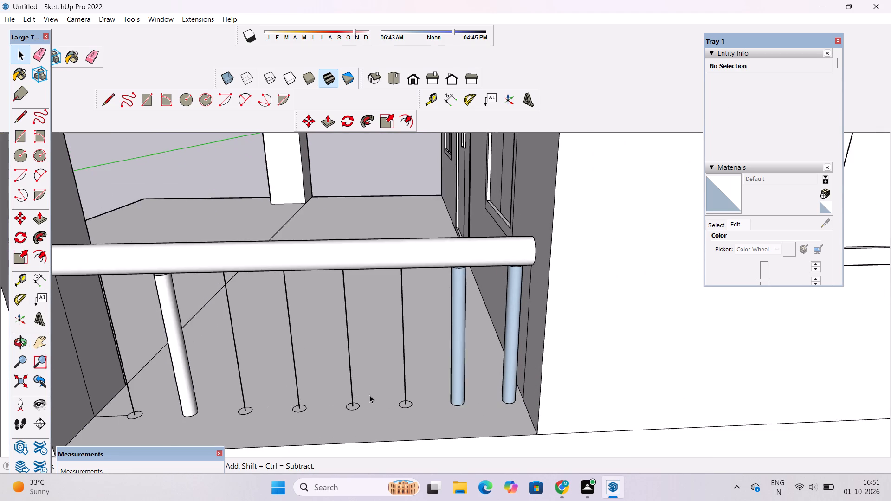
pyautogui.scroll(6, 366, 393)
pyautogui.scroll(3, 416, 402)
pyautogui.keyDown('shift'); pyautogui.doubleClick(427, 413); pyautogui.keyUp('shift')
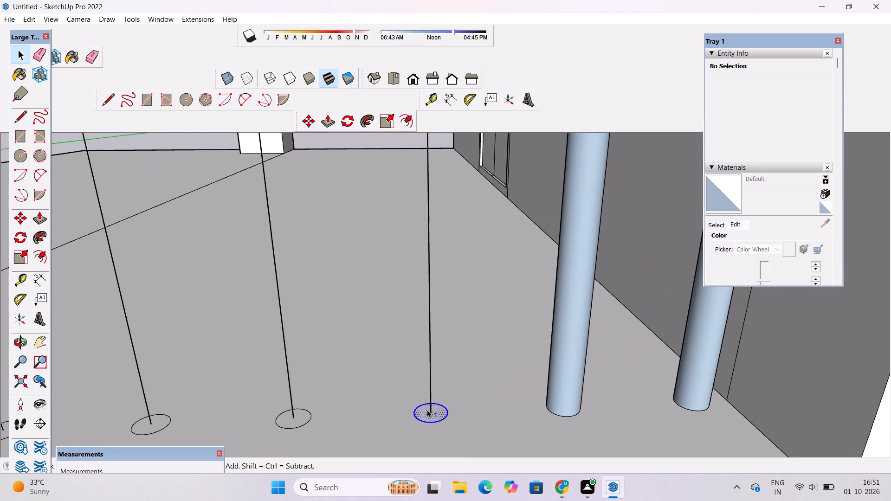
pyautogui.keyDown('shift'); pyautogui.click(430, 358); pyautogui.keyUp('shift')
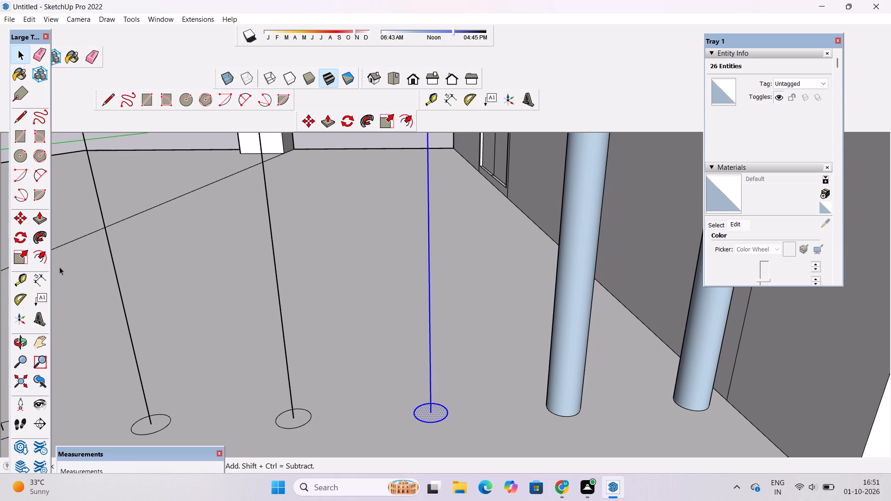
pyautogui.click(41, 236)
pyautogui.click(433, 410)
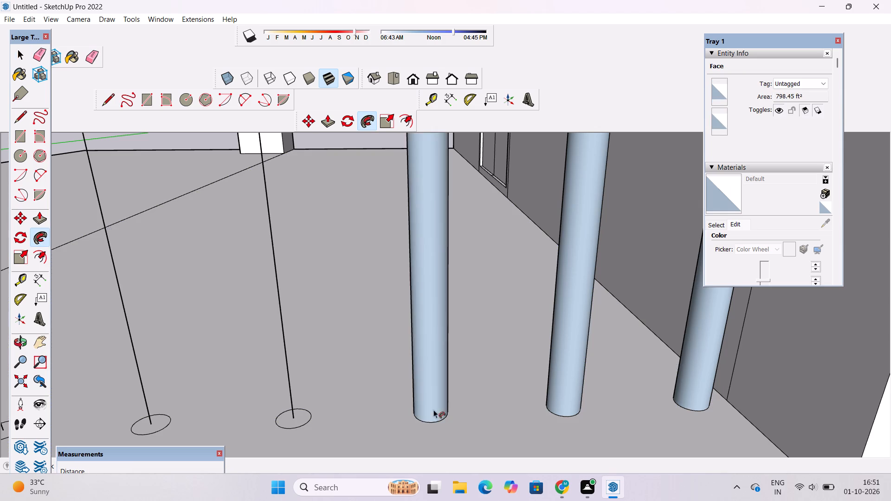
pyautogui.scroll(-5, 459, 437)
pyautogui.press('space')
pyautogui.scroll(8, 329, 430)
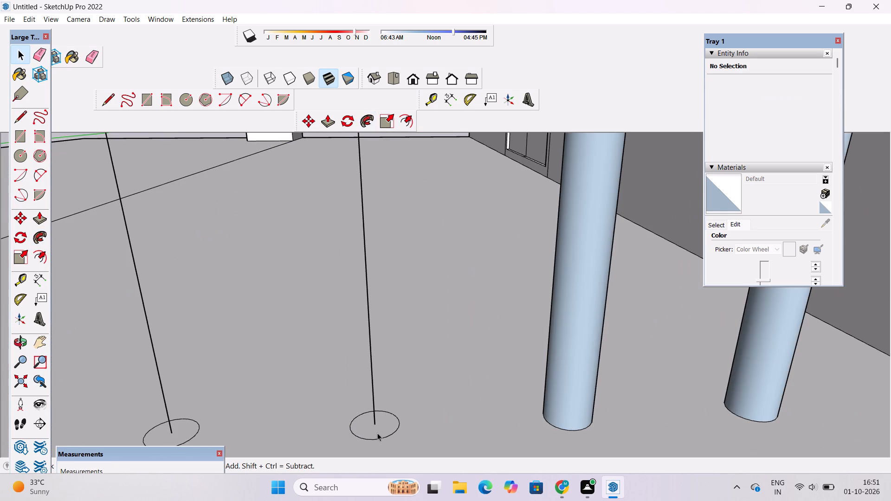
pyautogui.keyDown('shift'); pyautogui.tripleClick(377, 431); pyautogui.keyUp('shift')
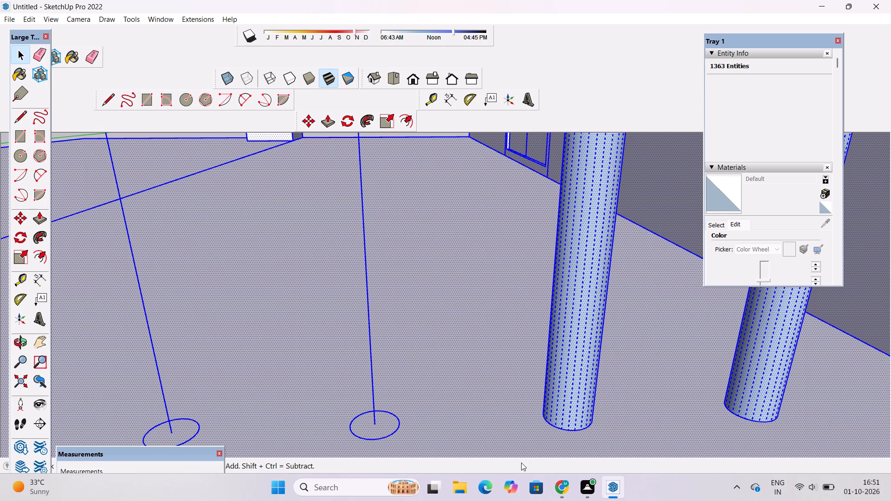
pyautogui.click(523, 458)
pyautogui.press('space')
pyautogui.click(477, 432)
# Copy the white second baluster along the row onto the third, fourth and fifth circles, spacing the copies about 2' apart.
pyautogui.scroll(-16, 455, 434)
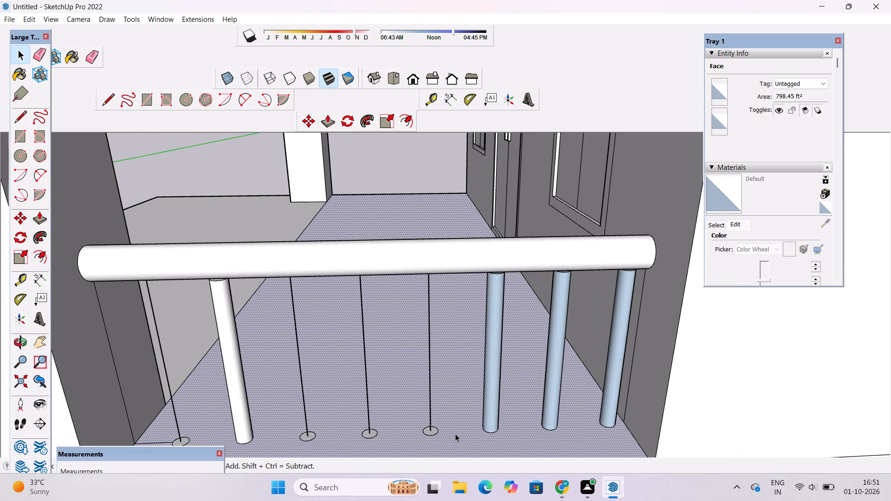
pyautogui.scroll(-5, 311, 412)
pyautogui.scroll(10, 312, 441)
pyautogui.doubleClick(289, 392)
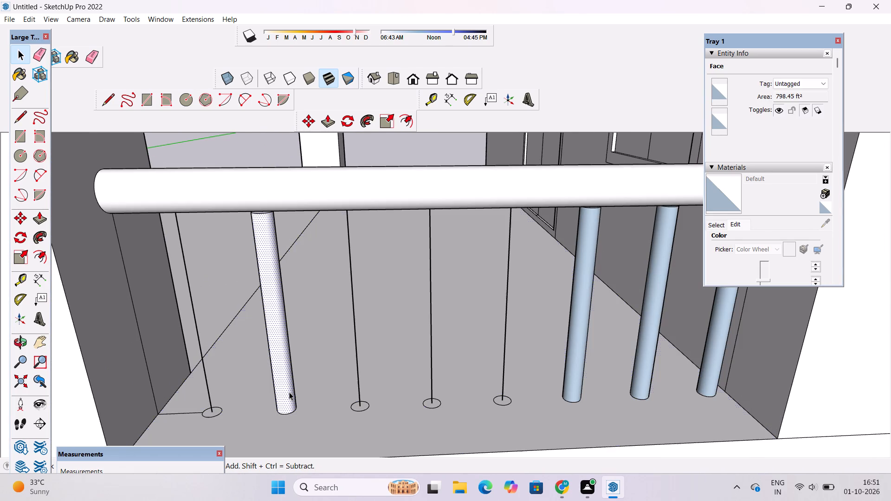
pyautogui.press('m')
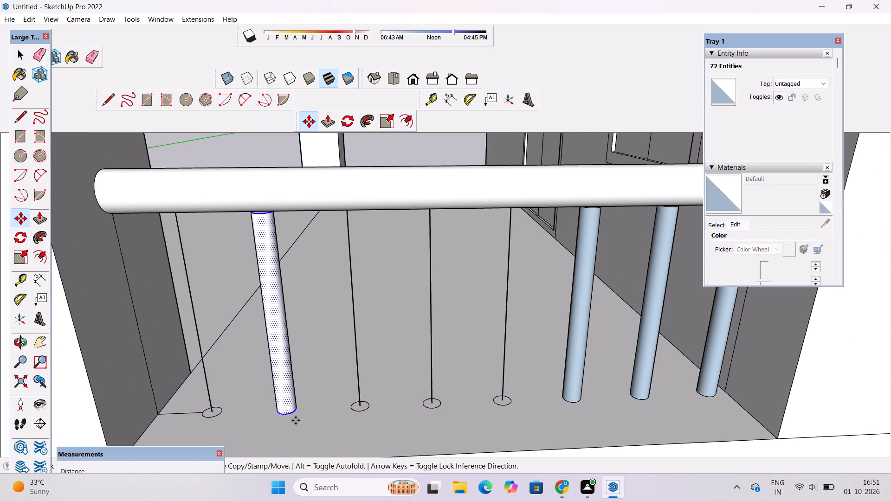
pyautogui.scroll(3, 296, 420)
pyautogui.click(299, 402)
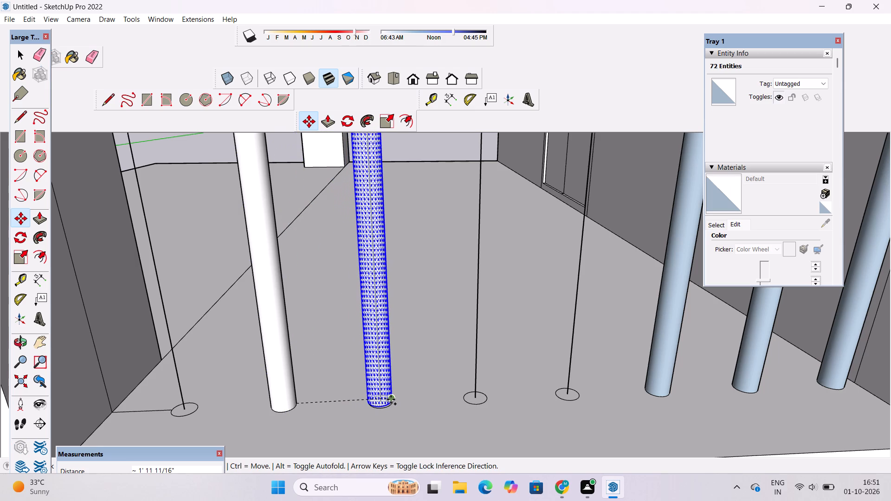
pyautogui.click(393, 399)
pyautogui.click(393, 399)
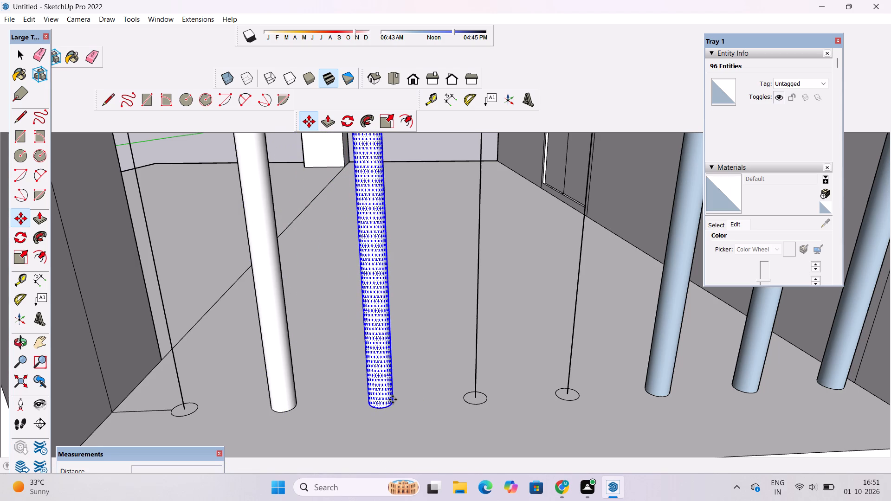
pyautogui.click(487, 399)
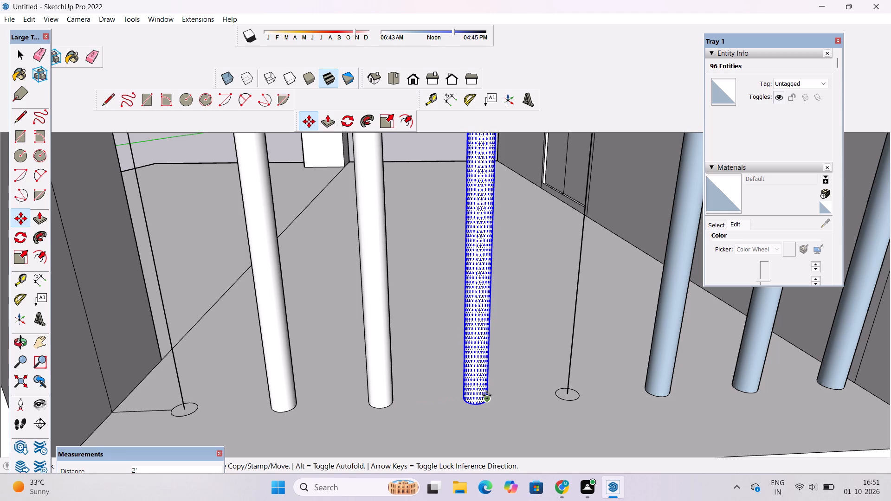
pyautogui.click(487, 395)
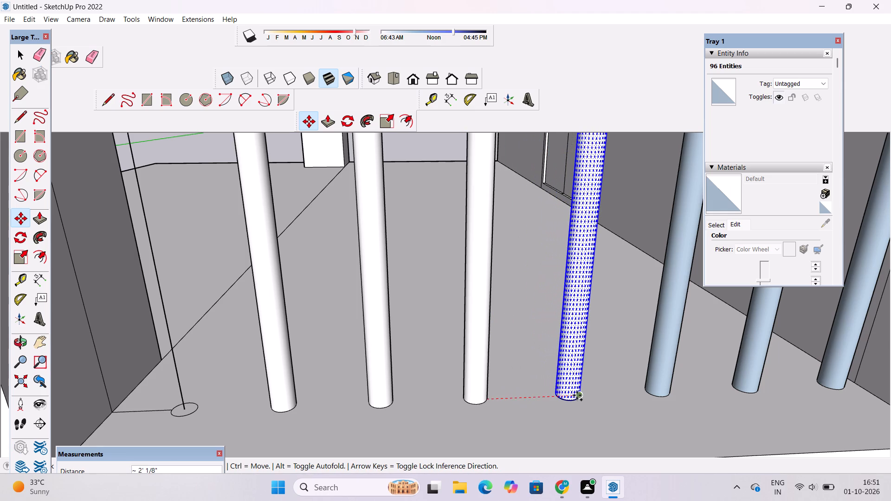
pyautogui.click(580, 396)
pyautogui.scroll(-7, 268, 400)
pyautogui.press('space')
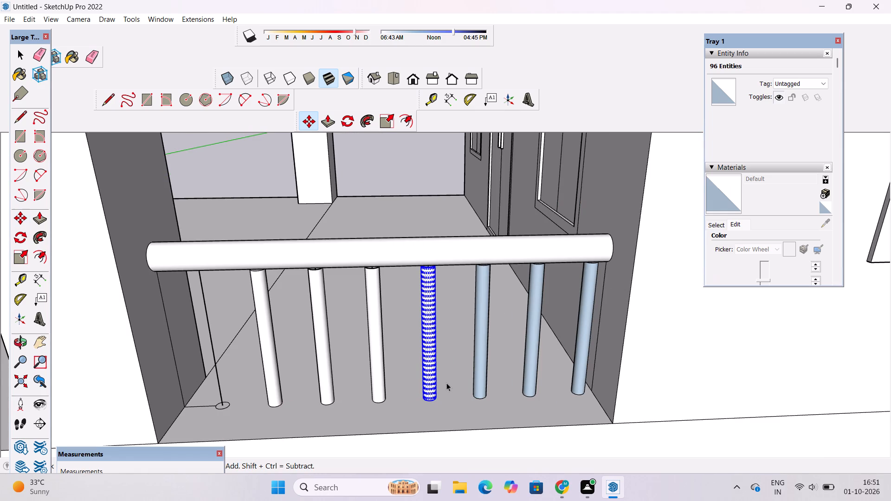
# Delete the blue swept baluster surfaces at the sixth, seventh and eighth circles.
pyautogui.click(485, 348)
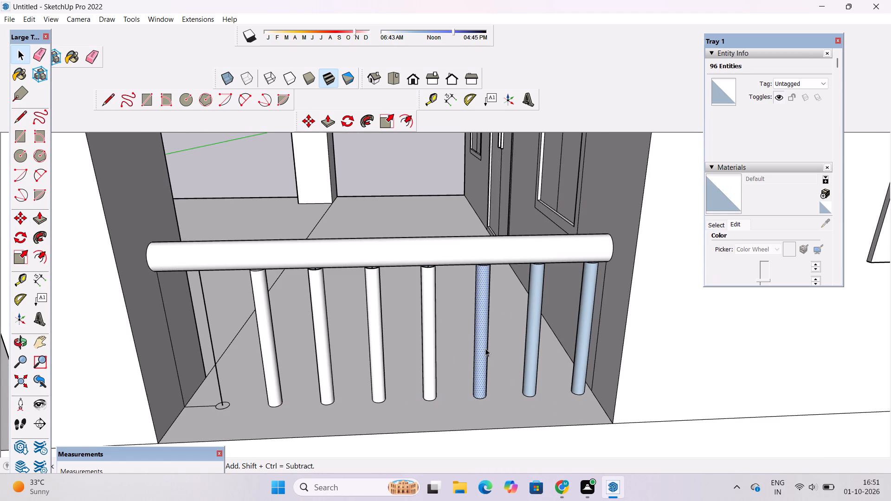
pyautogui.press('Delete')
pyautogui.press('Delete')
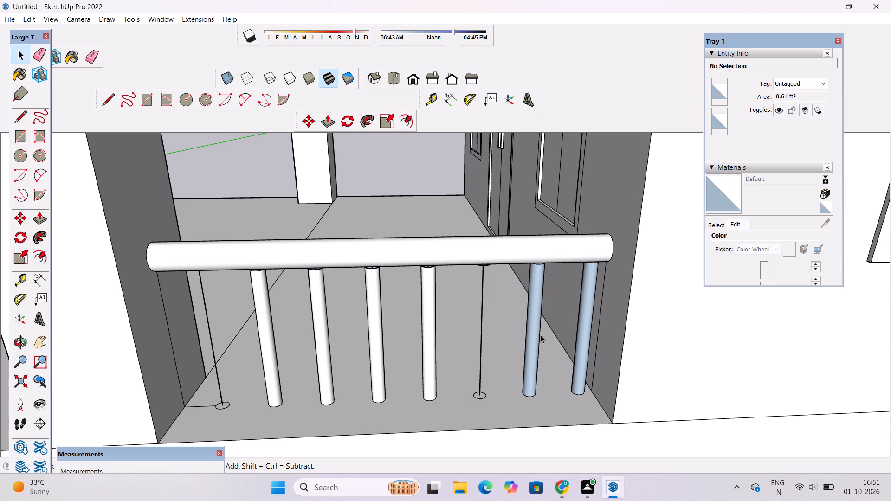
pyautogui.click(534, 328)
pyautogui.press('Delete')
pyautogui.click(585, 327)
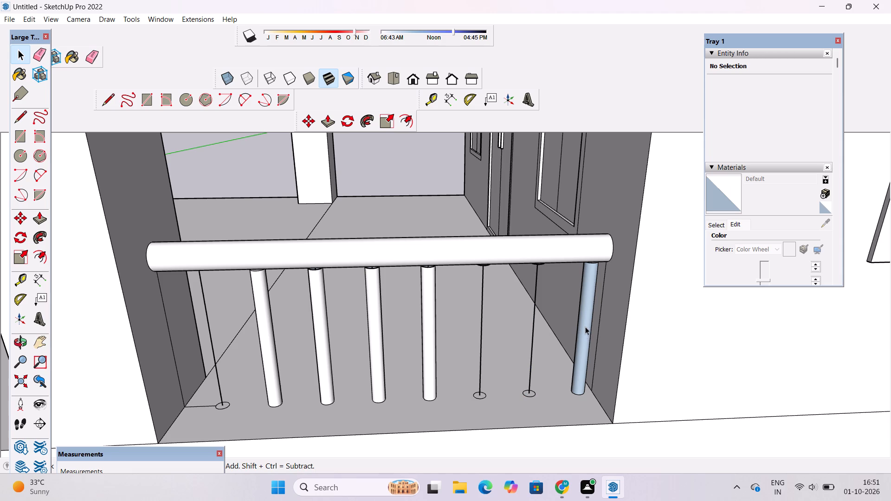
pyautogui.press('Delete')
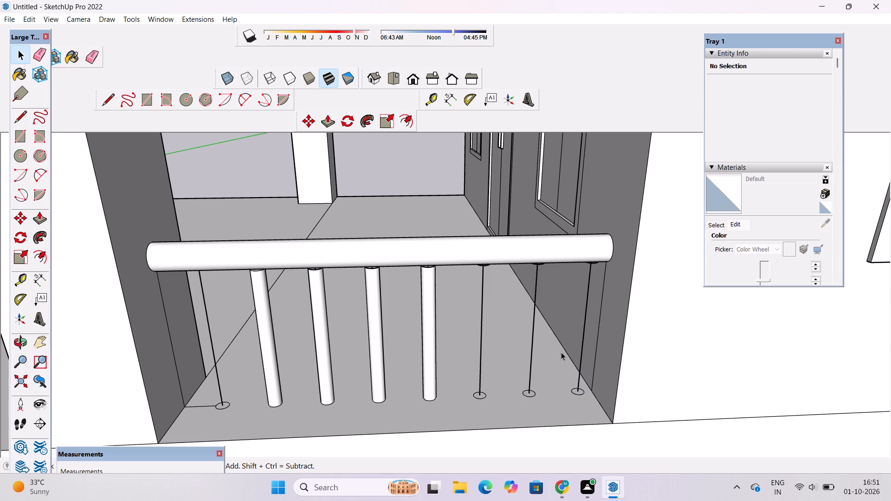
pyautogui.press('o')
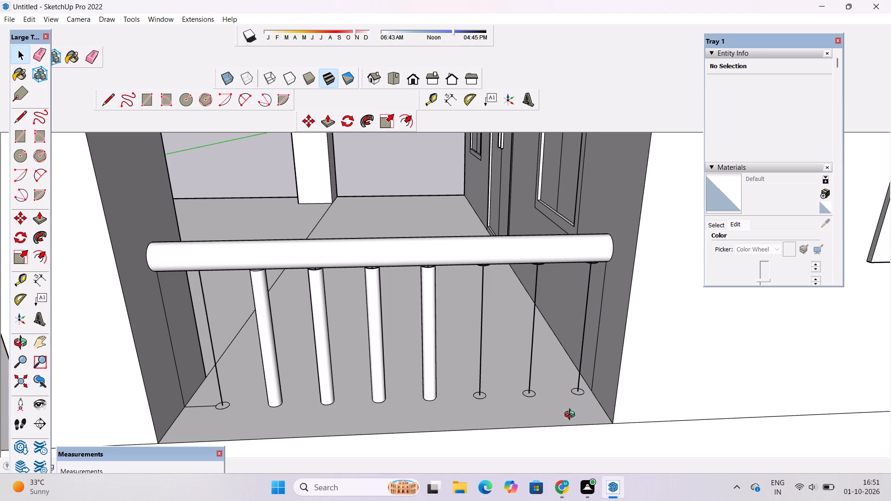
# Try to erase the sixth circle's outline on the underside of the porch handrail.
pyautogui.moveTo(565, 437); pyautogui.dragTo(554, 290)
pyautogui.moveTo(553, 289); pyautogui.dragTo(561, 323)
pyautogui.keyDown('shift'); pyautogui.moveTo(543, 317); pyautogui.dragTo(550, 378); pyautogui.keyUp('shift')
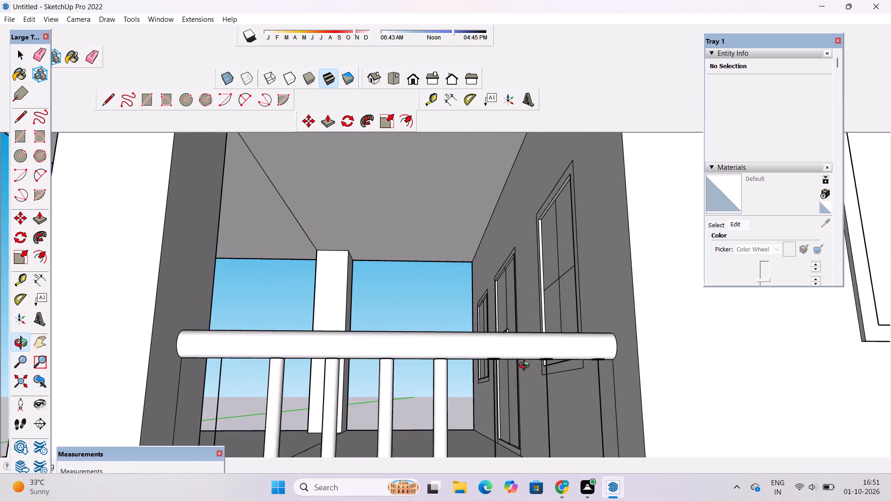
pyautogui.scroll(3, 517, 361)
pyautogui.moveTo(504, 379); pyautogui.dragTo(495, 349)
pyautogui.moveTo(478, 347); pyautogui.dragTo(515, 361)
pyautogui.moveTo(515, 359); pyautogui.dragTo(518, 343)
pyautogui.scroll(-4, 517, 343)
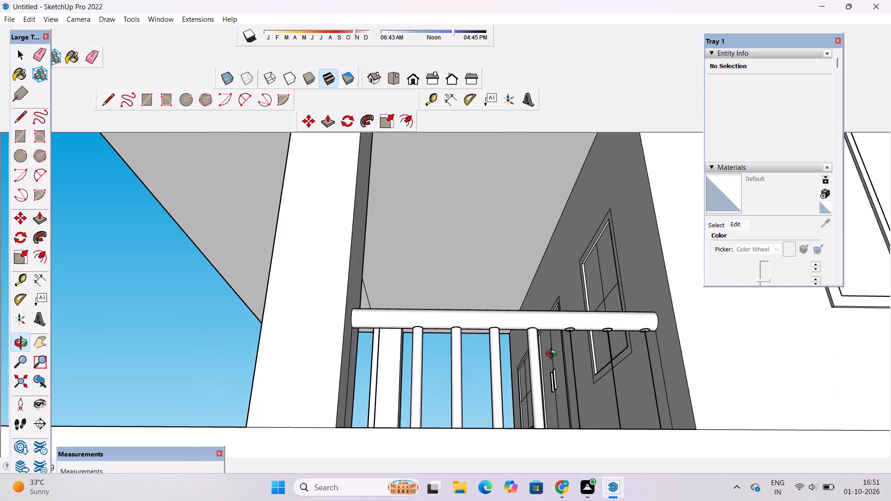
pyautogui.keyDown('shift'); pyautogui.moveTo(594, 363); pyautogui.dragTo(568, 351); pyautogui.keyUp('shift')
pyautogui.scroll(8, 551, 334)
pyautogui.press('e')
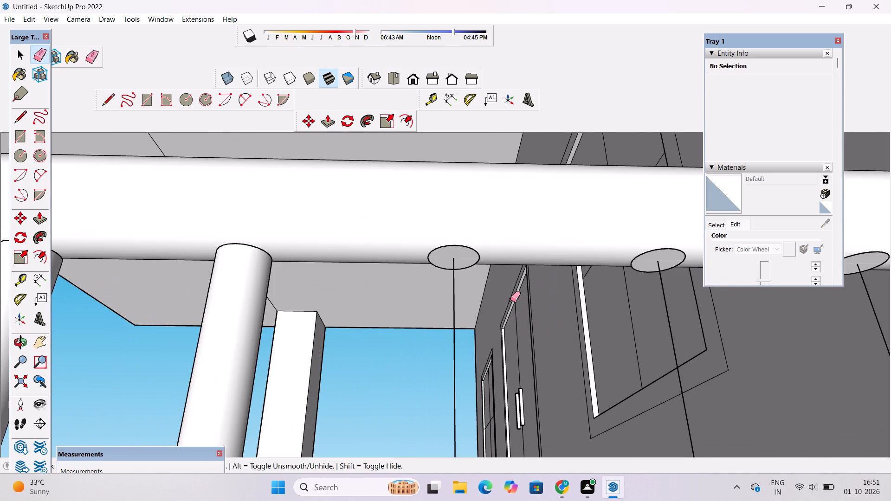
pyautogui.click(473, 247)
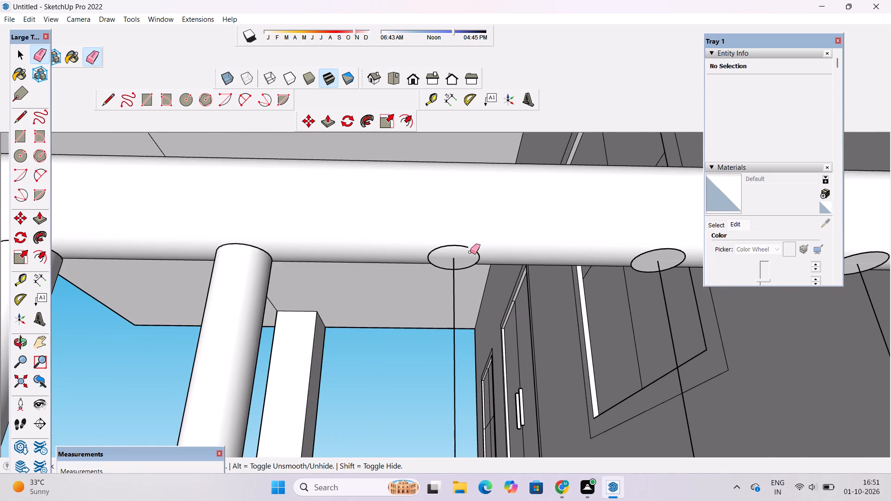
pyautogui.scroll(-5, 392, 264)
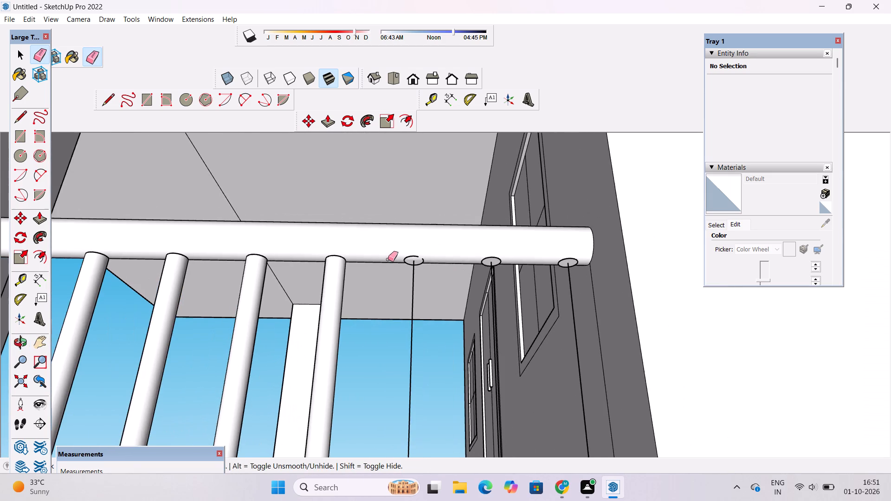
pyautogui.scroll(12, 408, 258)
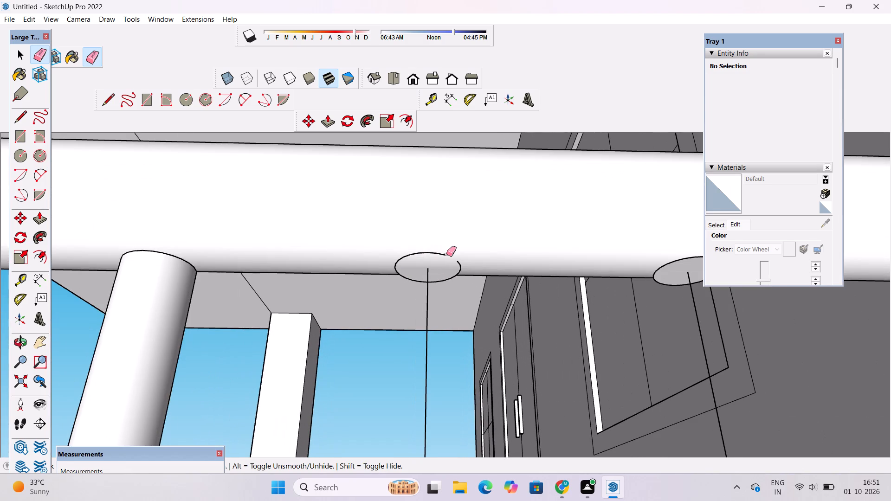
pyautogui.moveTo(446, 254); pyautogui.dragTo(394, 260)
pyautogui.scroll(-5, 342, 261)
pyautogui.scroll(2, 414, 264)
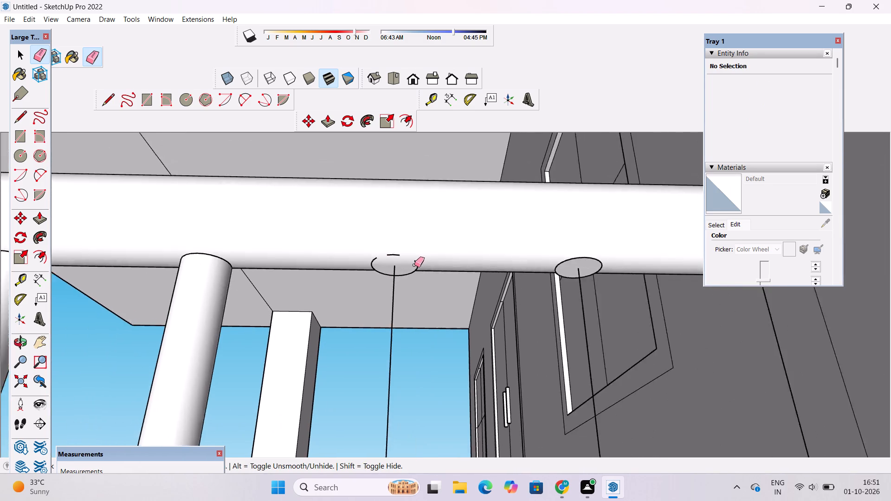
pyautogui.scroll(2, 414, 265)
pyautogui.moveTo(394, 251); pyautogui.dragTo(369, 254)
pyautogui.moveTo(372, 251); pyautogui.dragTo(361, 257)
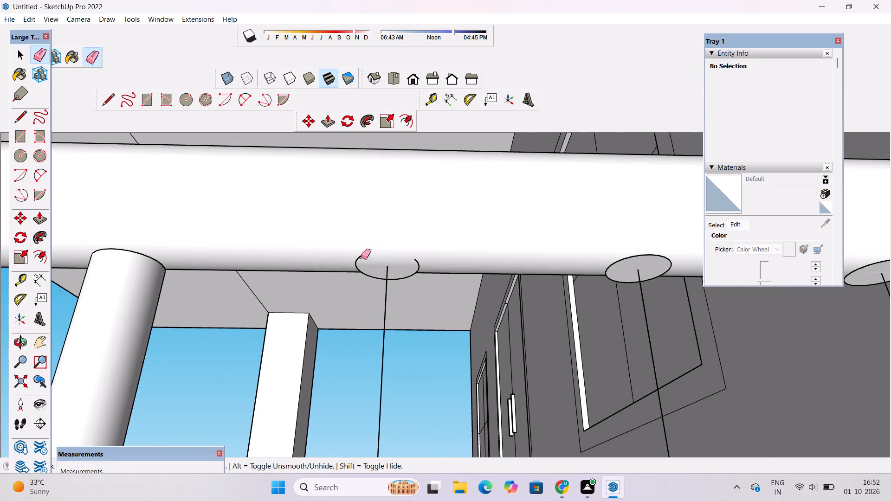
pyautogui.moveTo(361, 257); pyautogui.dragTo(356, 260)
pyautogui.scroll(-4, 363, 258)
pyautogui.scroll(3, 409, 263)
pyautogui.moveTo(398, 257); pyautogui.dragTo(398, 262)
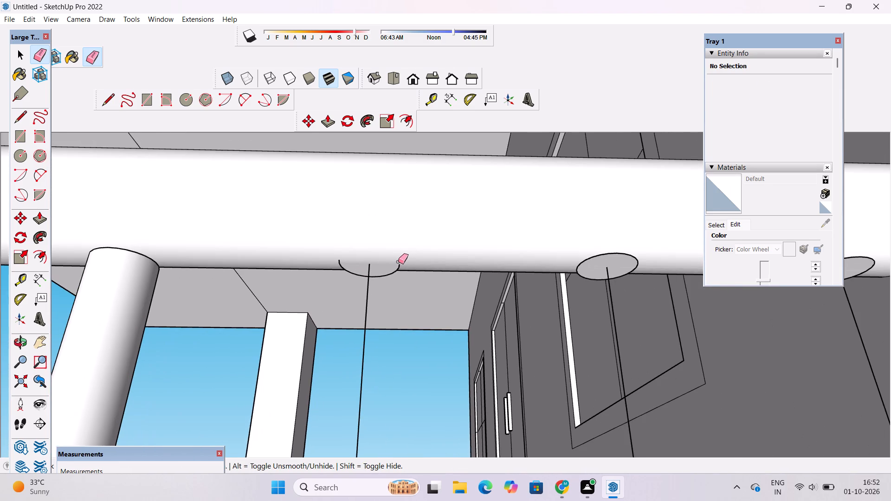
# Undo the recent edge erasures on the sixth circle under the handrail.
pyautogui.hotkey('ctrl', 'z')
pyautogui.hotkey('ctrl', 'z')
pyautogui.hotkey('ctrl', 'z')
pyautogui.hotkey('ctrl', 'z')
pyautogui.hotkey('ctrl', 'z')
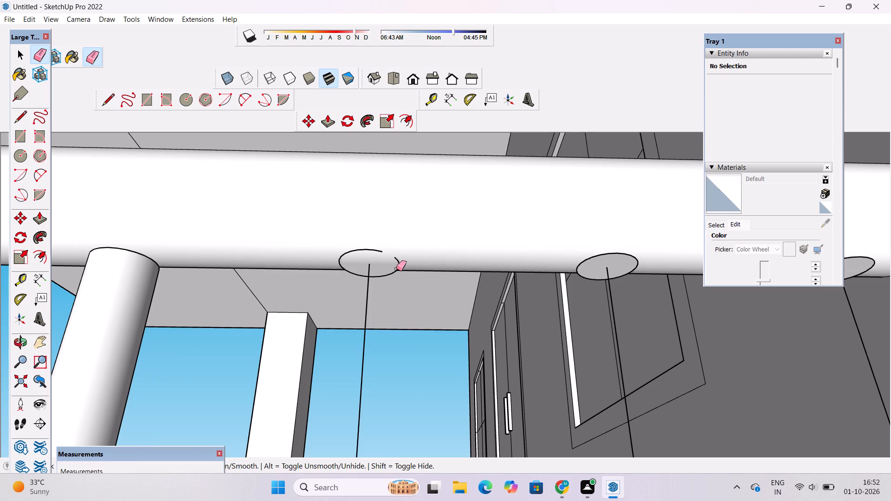
# Copy the white fifth baluster along the row onto the sixth, seventh and eighth circles, spacing the copies about 2' apart.
pyautogui.scroll(-6, 396, 269)
pyautogui.press('space')
pyautogui.scroll(-6, 396, 269)
pyautogui.press('o')
pyautogui.moveTo(411, 279); pyautogui.dragTo(411, 316)
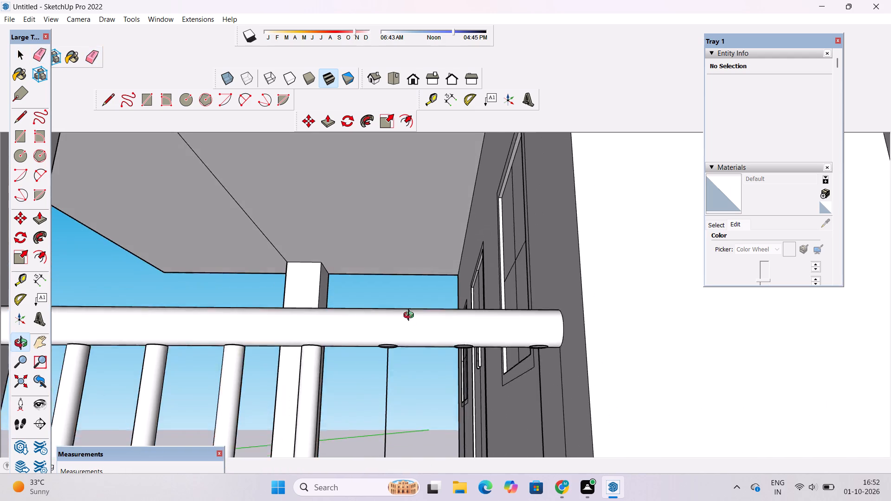
pyautogui.moveTo(411, 316); pyautogui.dragTo(411, 320)
pyautogui.moveTo(400, 332); pyautogui.dragTo(406, 296)
pyautogui.keyDown('shift'); pyautogui.moveTo(399, 334); pyautogui.dragTo(420, 247); pyautogui.keyUp('shift')
pyautogui.scroll(-7, 423, 239)
pyautogui.moveTo(448, 285); pyautogui.dragTo(437, 356)
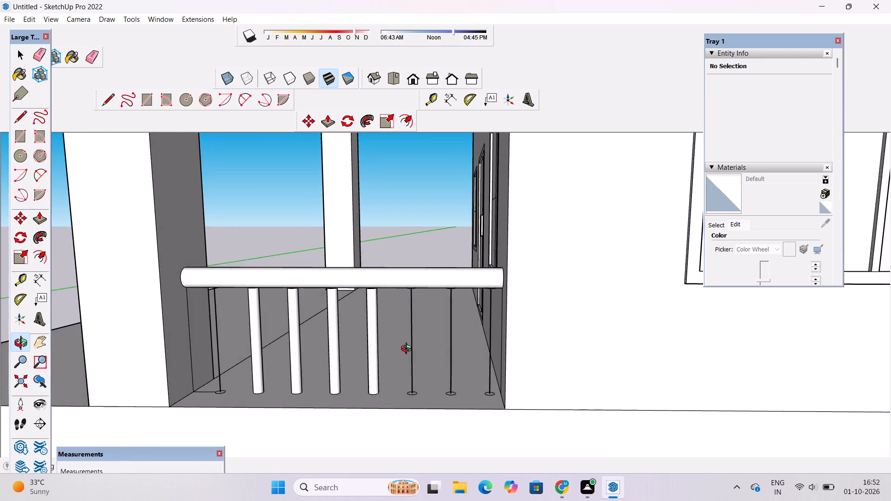
pyautogui.scroll(4, 408, 350)
pyautogui.keyDown('shift'); pyautogui.moveTo(403, 357); pyautogui.dragTo(433, 295); pyautogui.keyUp('shift')
pyautogui.keyDown('shift'); pyautogui.moveTo(438, 311); pyautogui.dragTo(442, 337); pyautogui.keyUp('shift')
pyautogui.scroll(-3, 442, 334)
pyautogui.keyDown('shift'); pyautogui.moveTo(440, 323); pyautogui.dragTo(434, 380); pyautogui.keyUp('shift')
pyautogui.scroll(1, 429, 366)
pyautogui.press('space')
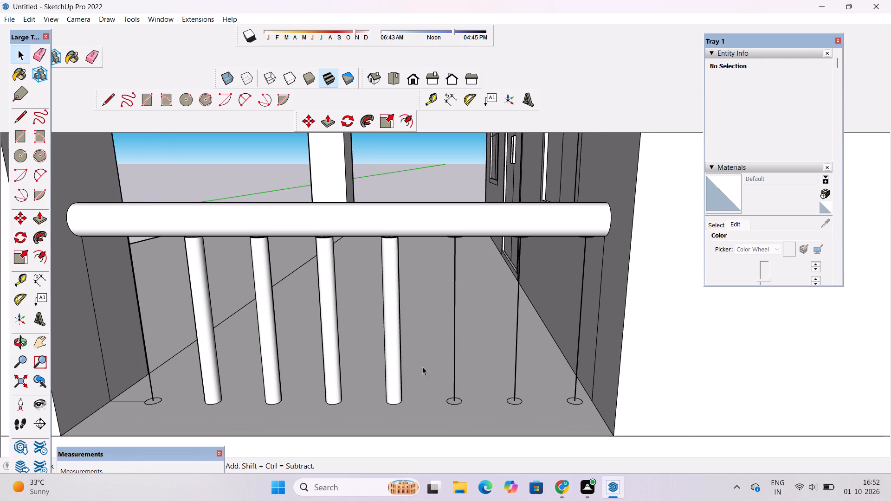
pyautogui.doubleClick(387, 374)
pyautogui.press('m')
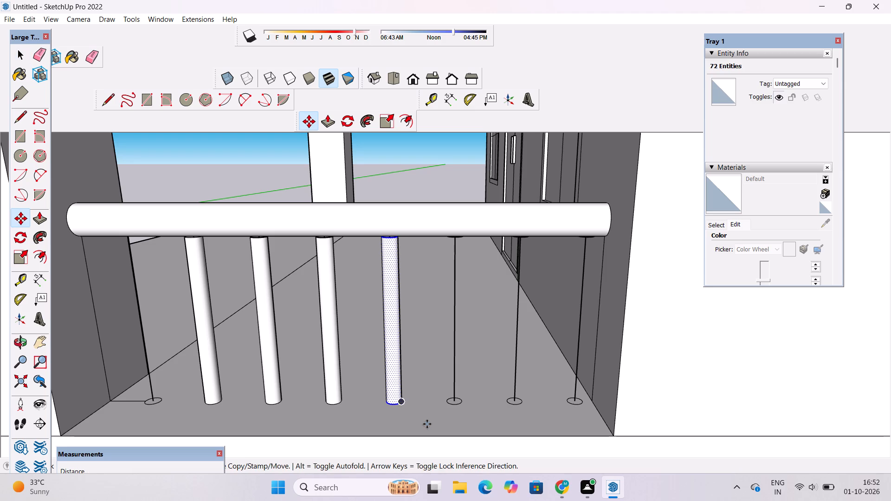
pyautogui.scroll(4, 427, 424)
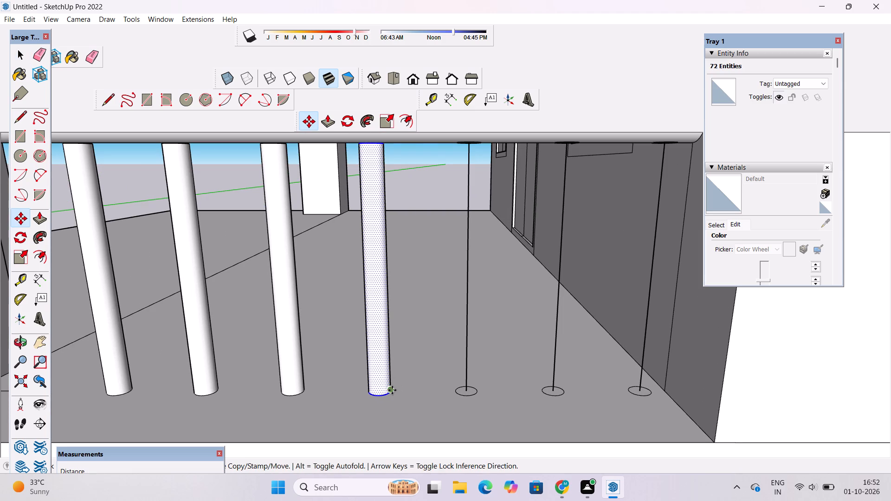
pyautogui.click(392, 390)
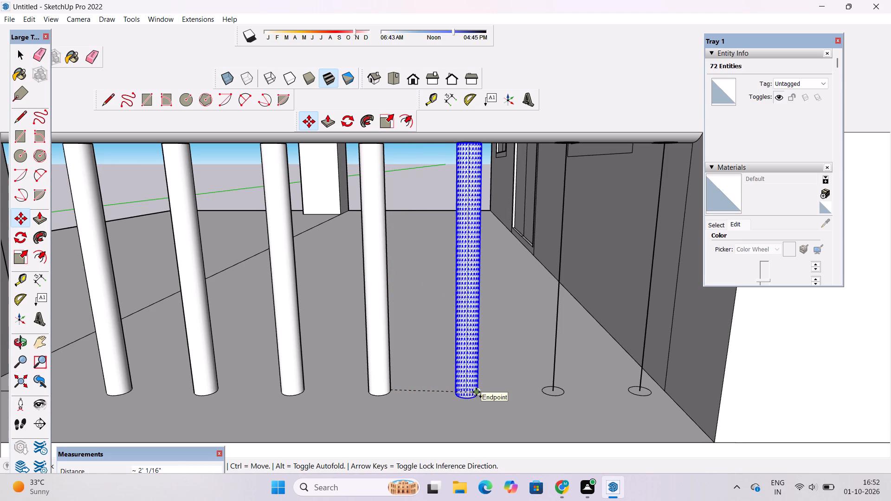
pyautogui.click(476, 392)
pyautogui.click(476, 396)
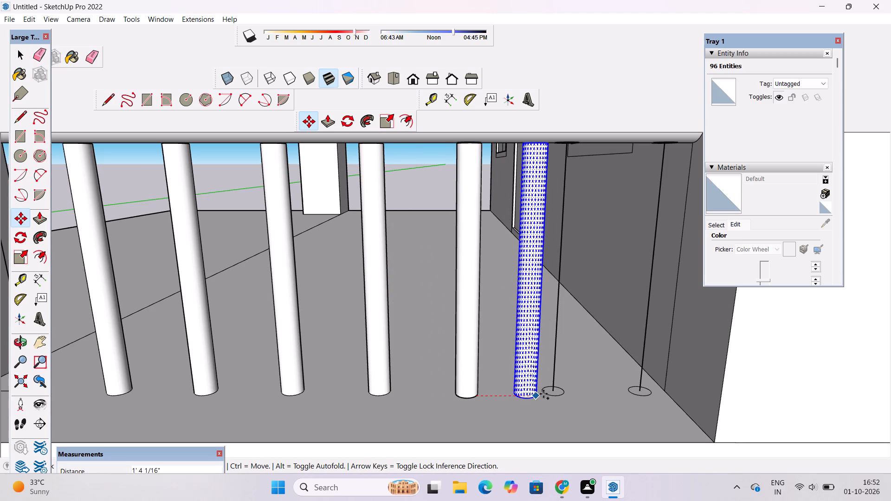
pyautogui.click(565, 394)
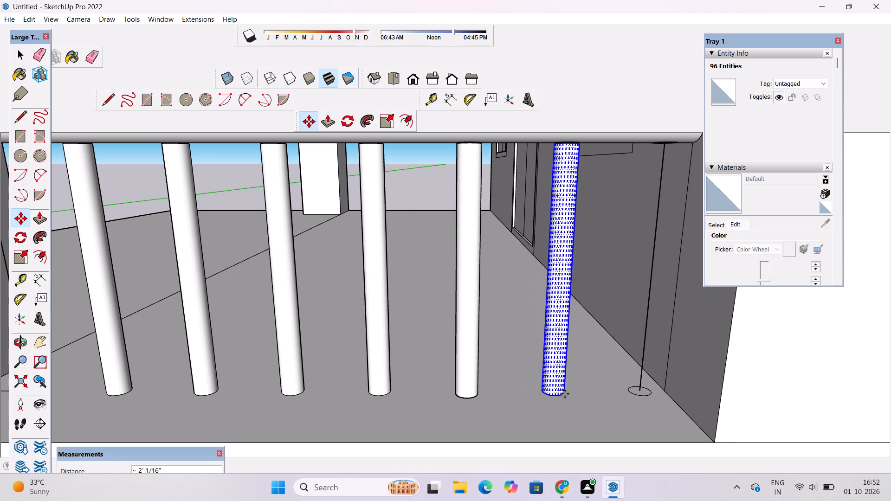
pyautogui.click(564, 394)
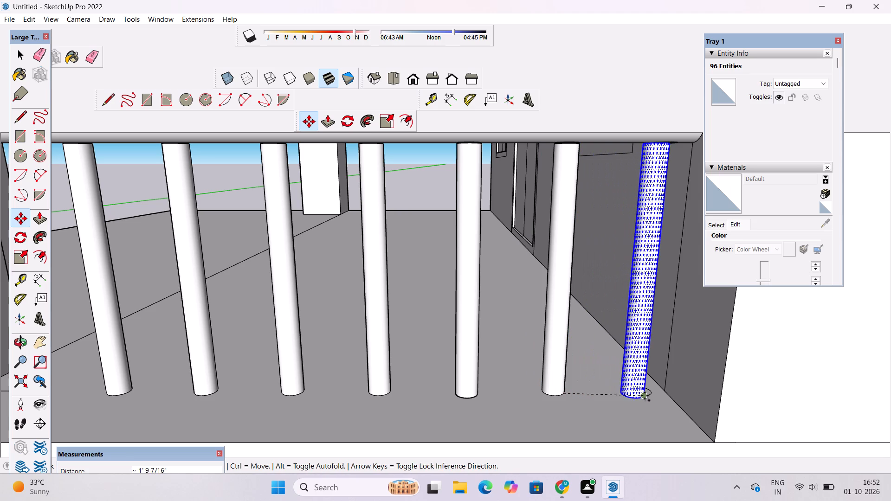
pyautogui.click(650, 393)
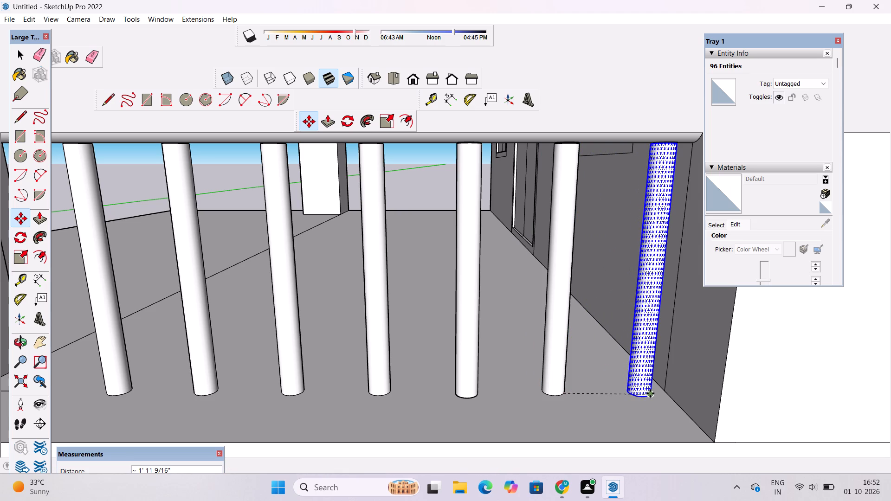
# Copy the eighth baluster back along the row onto the first circle, about 13' 11 1/2" away.
pyautogui.click(626, 389)
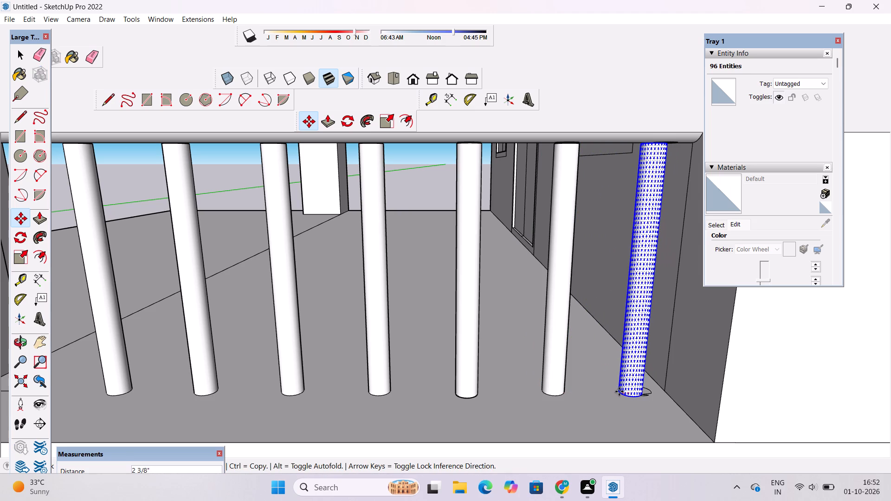
pyautogui.scroll(-6, 598, 400)
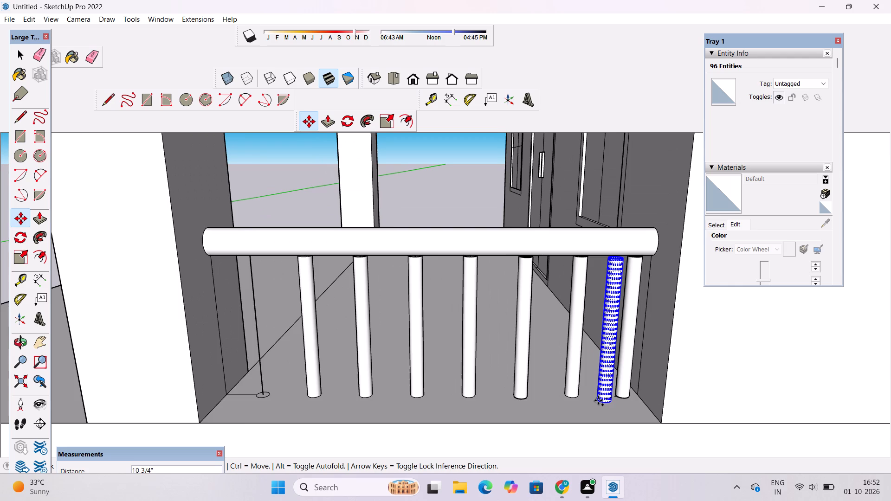
pyautogui.scroll(-1, 598, 400)
pyautogui.scroll(6, 286, 398)
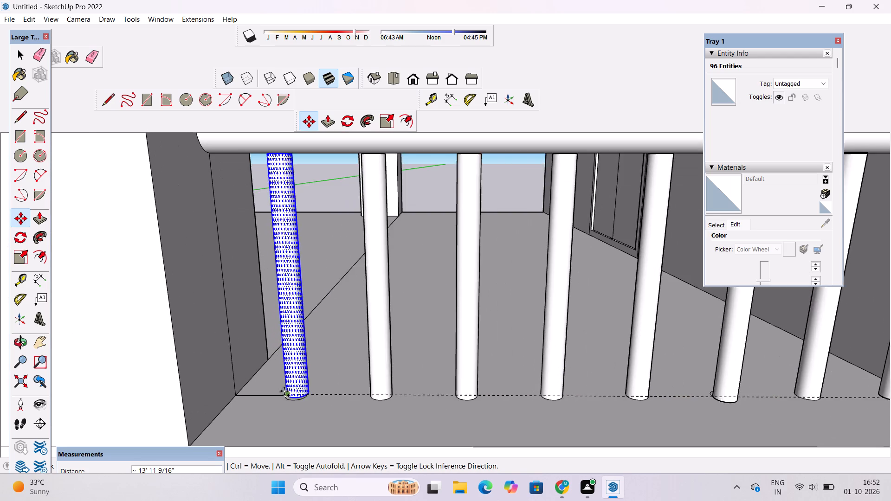
pyautogui.scroll(7, 284, 391)
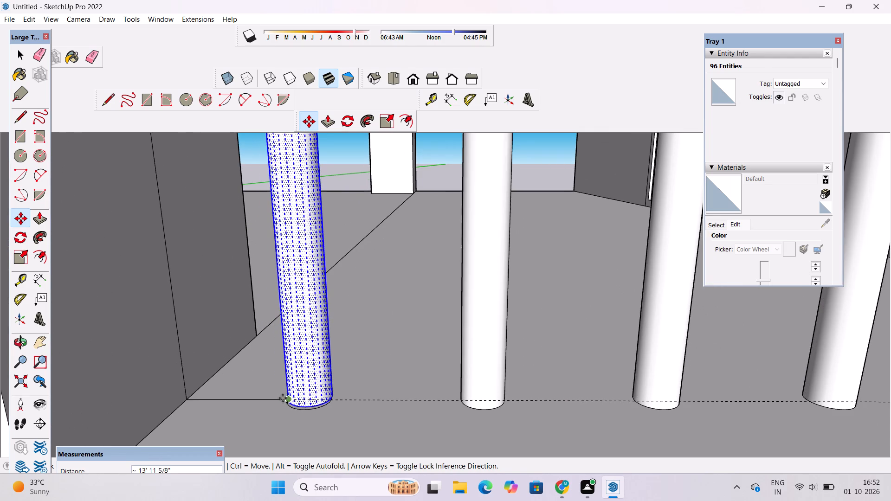
pyautogui.scroll(8, 284, 404)
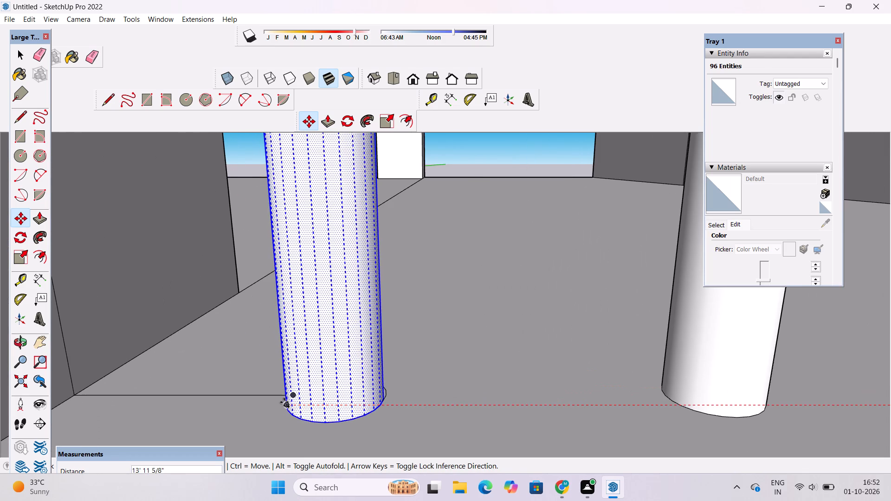
pyautogui.scroll(2, 287, 397)
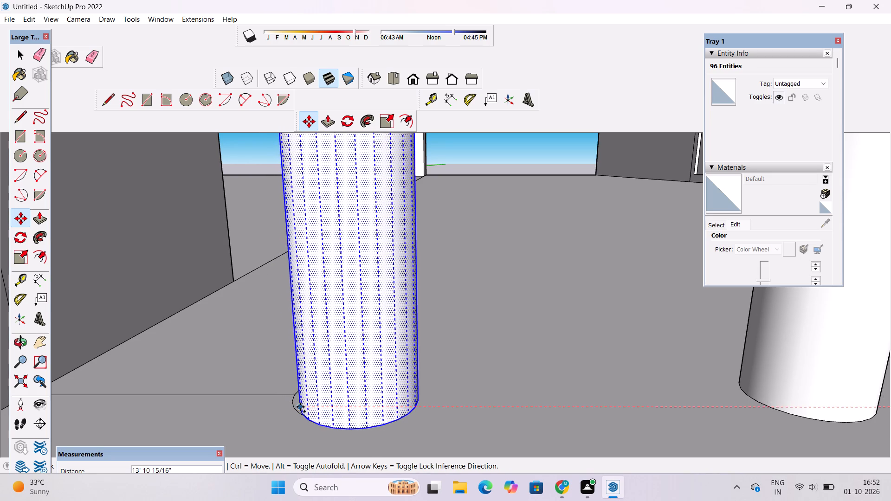
pyautogui.click(296, 400)
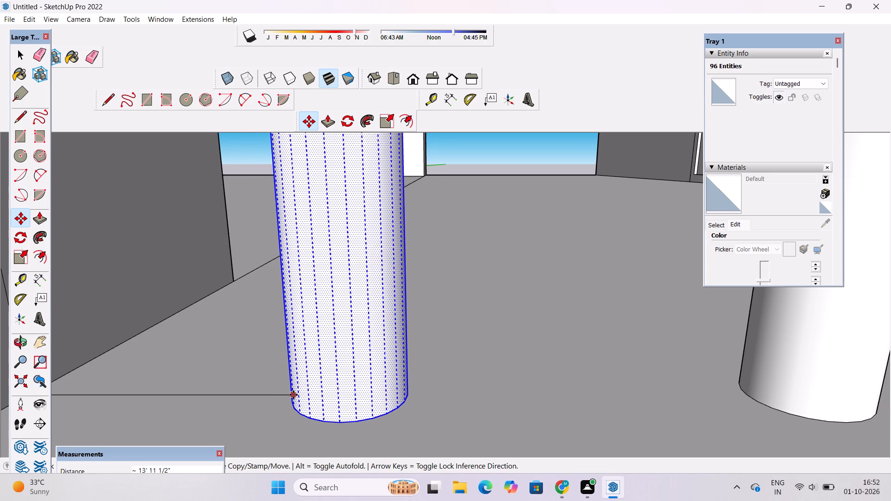
# Examine the row of eight balusters from the porch front and clear the selection.
pyautogui.press('space')
pyautogui.press('o')
pyautogui.scroll(-3, 313, 393)
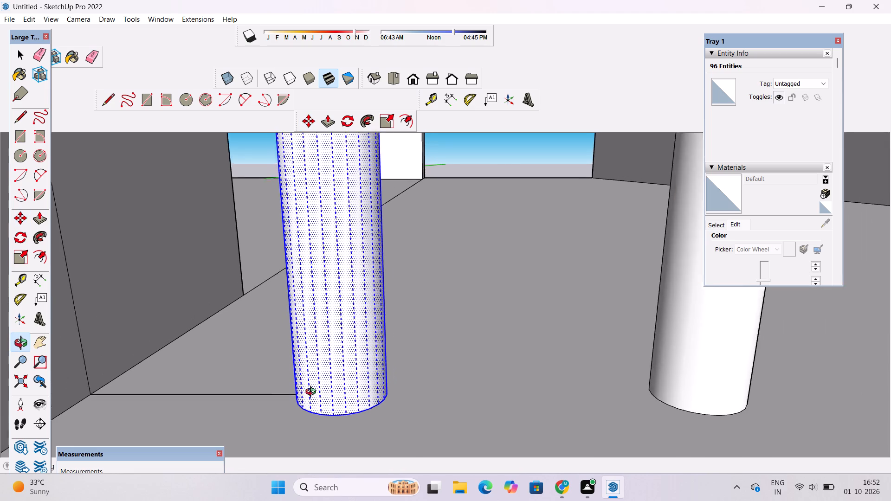
pyautogui.scroll(-1, 313, 393)
pyautogui.scroll(-5, 380, 397)
pyautogui.keyDown('shift'); pyautogui.moveTo(374, 407); pyautogui.dragTo(376, 390); pyautogui.keyUp('shift')
pyautogui.scroll(-4, 377, 390)
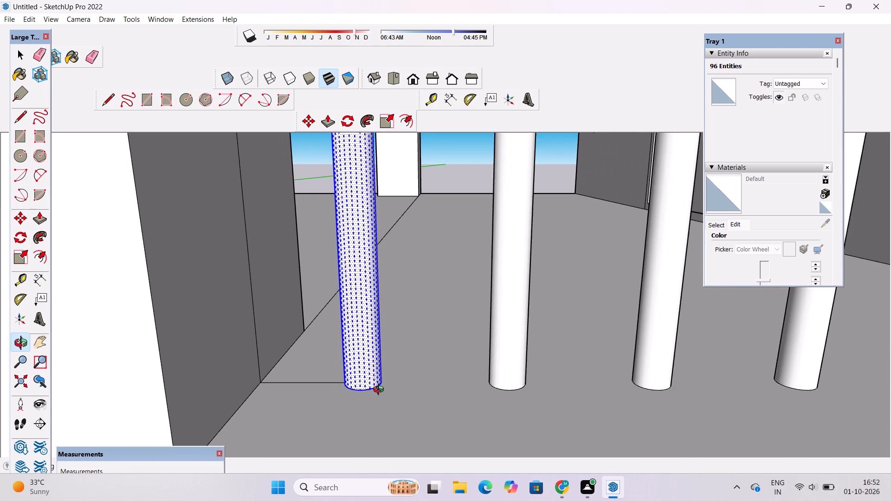
pyautogui.scroll(-16, 381, 391)
pyautogui.moveTo(353, 420); pyautogui.dragTo(448, 396)
pyautogui.moveTo(448, 396); pyautogui.dragTo(397, 388)
pyautogui.keyDown('shift'); pyautogui.moveTo(386, 390); pyautogui.dragTo(379, 383); pyautogui.keyUp('shift')
pyautogui.press('space')
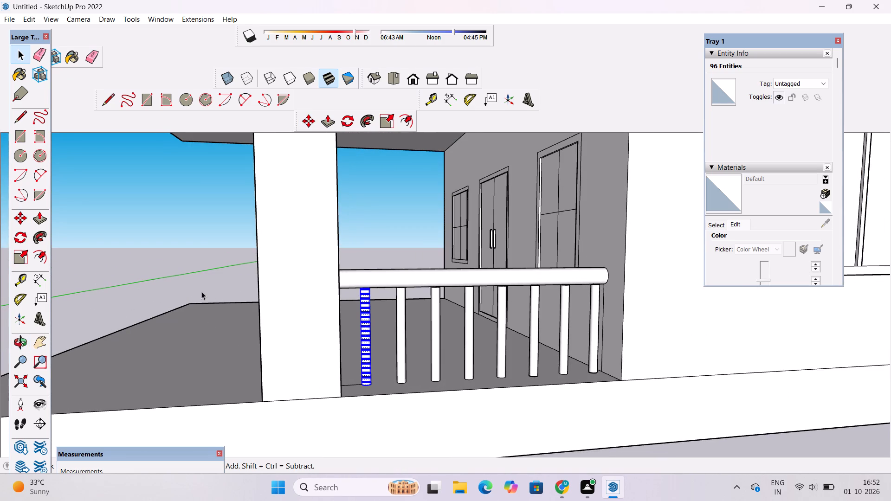
pyautogui.click(201, 291)
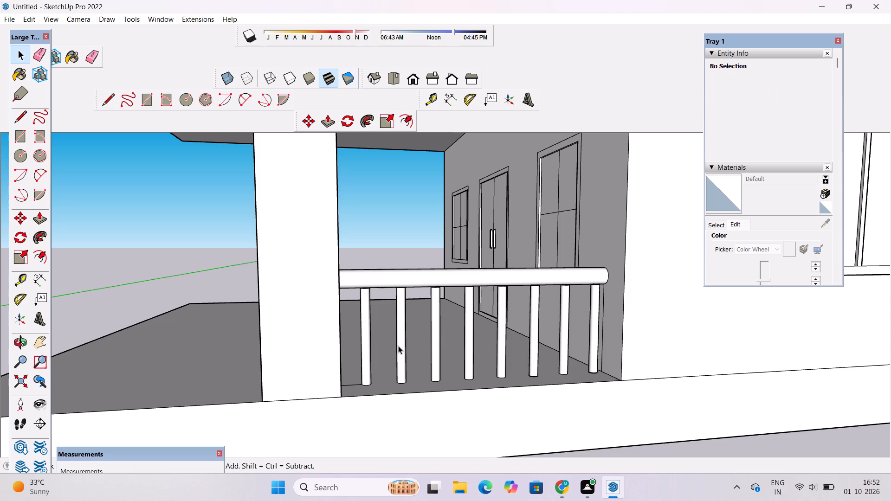
# Erase the leftover floor line between the porch pillar and the first baluster's base.
pyautogui.press('o')
pyautogui.scroll(-6, 398, 346)
pyautogui.moveTo(335, 377); pyautogui.dragTo(324, 406)
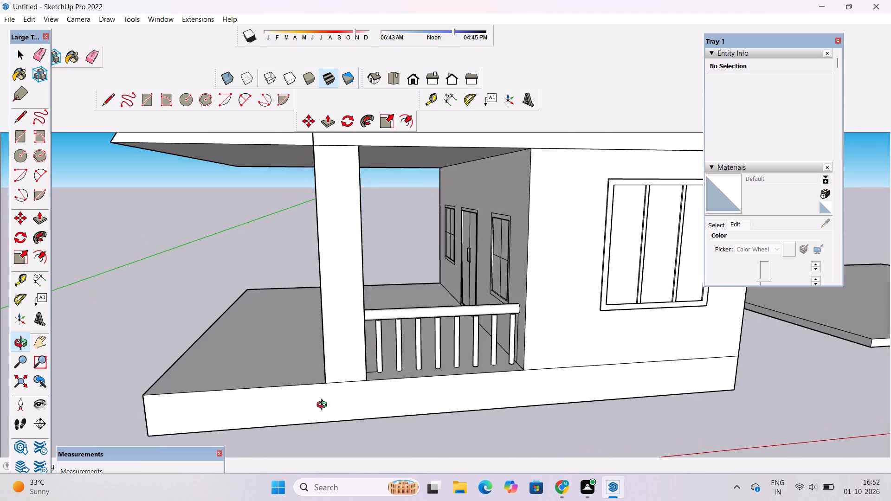
pyautogui.moveTo(324, 406); pyautogui.dragTo(323, 406)
pyautogui.scroll(6, 371, 370)
pyautogui.moveTo(385, 372); pyautogui.dragTo(375, 375)
pyautogui.scroll(4, 373, 369)
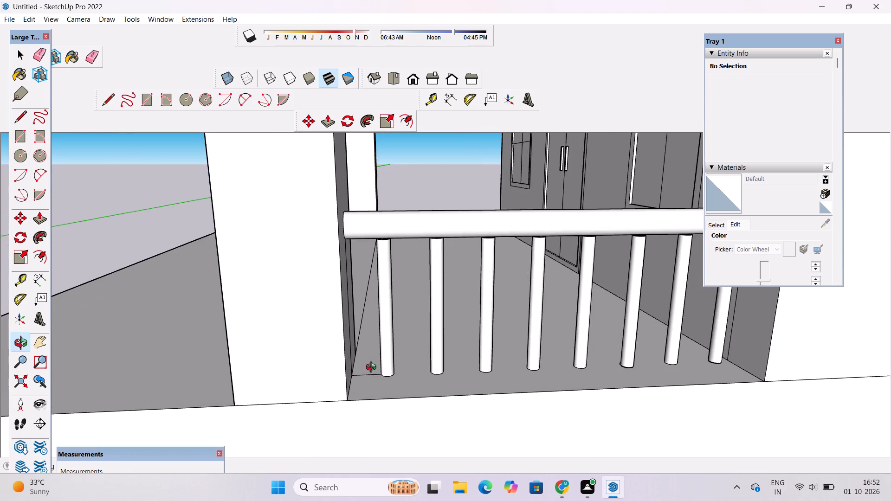
pyautogui.press('e')
pyautogui.moveTo(373, 368); pyautogui.dragTo(371, 375)
# Check the baluster bases up close and the whole porch railing from further away.
pyautogui.press('o')
pyautogui.scroll(3, 453, 367)
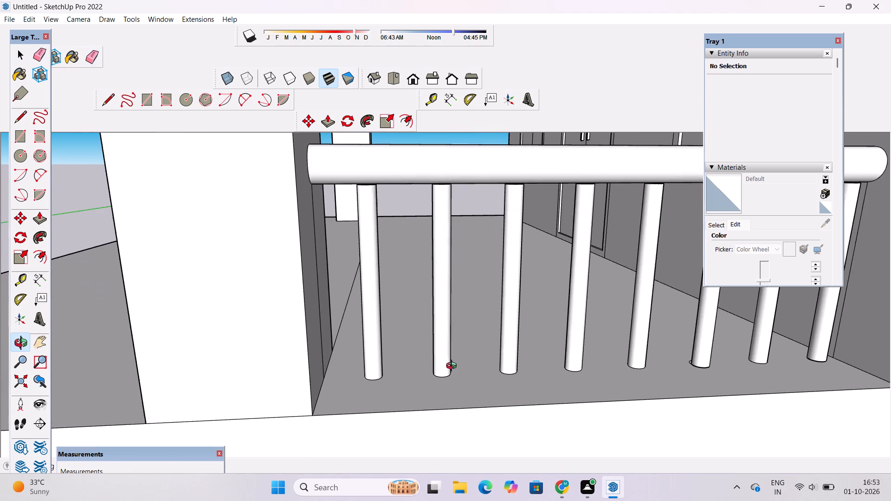
pyautogui.moveTo(489, 364); pyautogui.dragTo(423, 372)
pyautogui.scroll(-14, 393, 371)
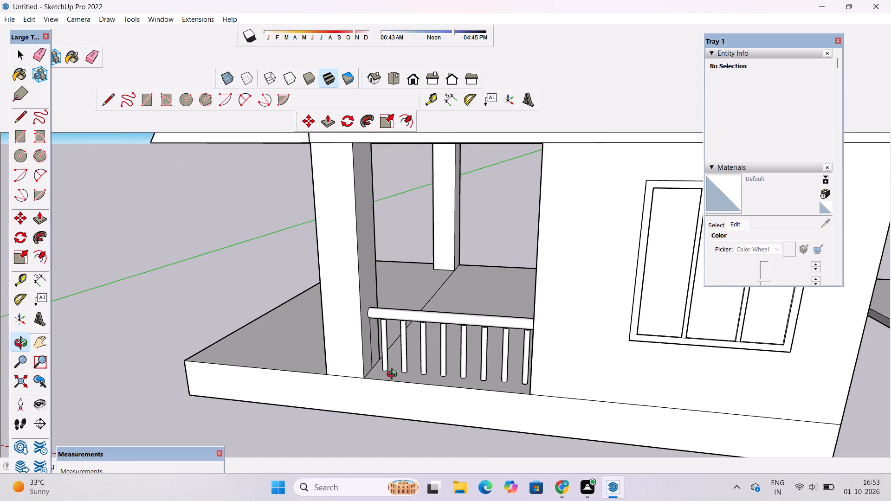
# Examine the finished porch railing and the whole house from the front and both sides, near and far.
pyautogui.keyDown('shift'); pyautogui.moveTo(394, 375); pyautogui.dragTo(398, 392); pyautogui.keyUp('shift')
pyautogui.scroll(3, 382, 360)
pyautogui.keyDown('shift'); pyautogui.moveTo(382, 360); pyautogui.dragTo(516, 374); pyautogui.keyUp('shift')
pyautogui.scroll(-5, 516, 374)
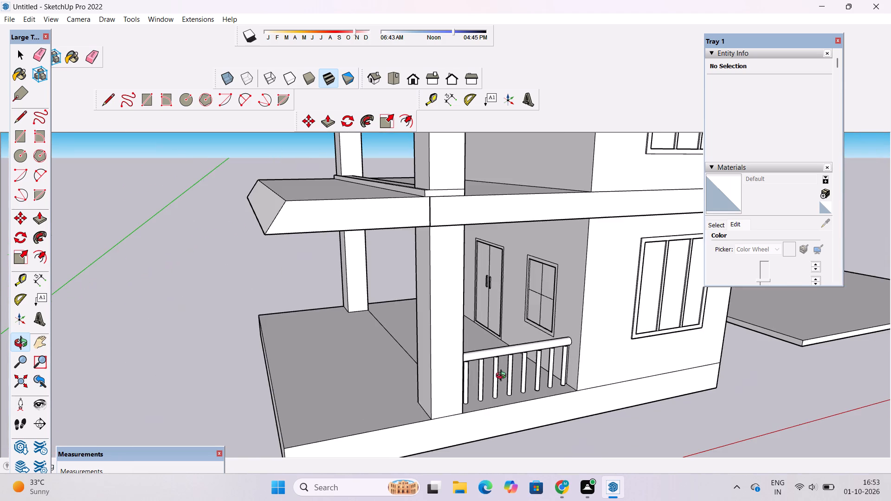
pyautogui.moveTo(414, 387); pyautogui.dragTo(486, 360)
pyautogui.scroll(-5, 486, 359)
pyautogui.moveTo(347, 414); pyautogui.dragTo(505, 357)
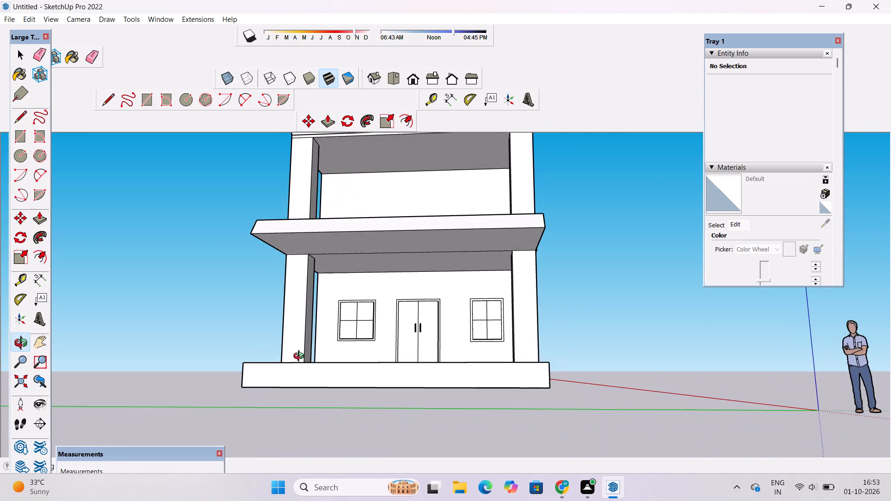
pyautogui.scroll(2, 301, 357)
pyautogui.scroll(-2, 293, 360)
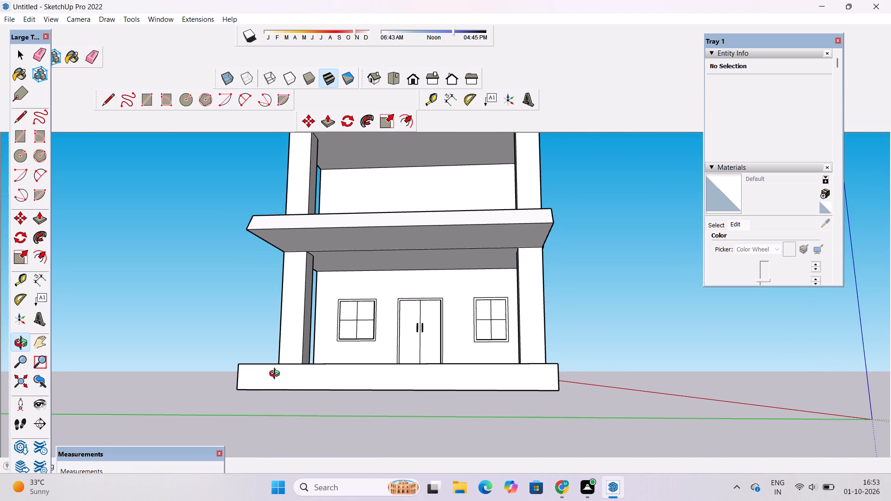
pyautogui.scroll(-5, 278, 376)
pyautogui.moveTo(254, 386); pyautogui.dragTo(310, 397)
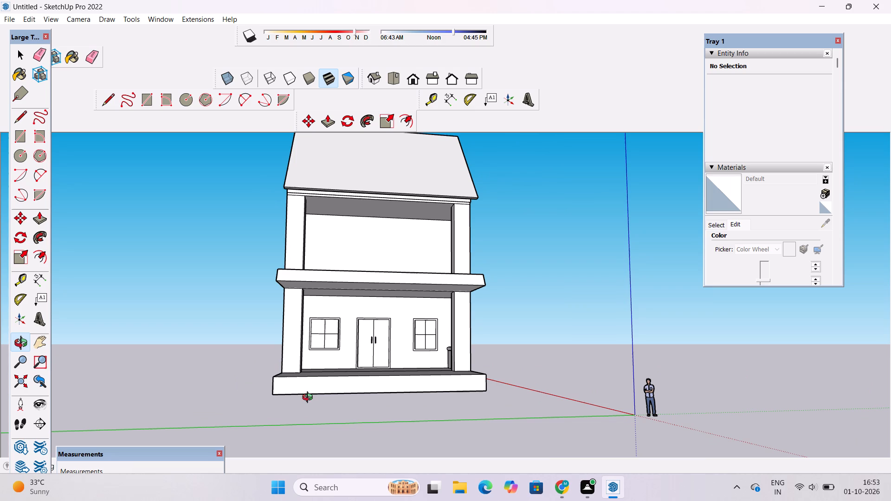
pyautogui.scroll(-2, 318, 396)
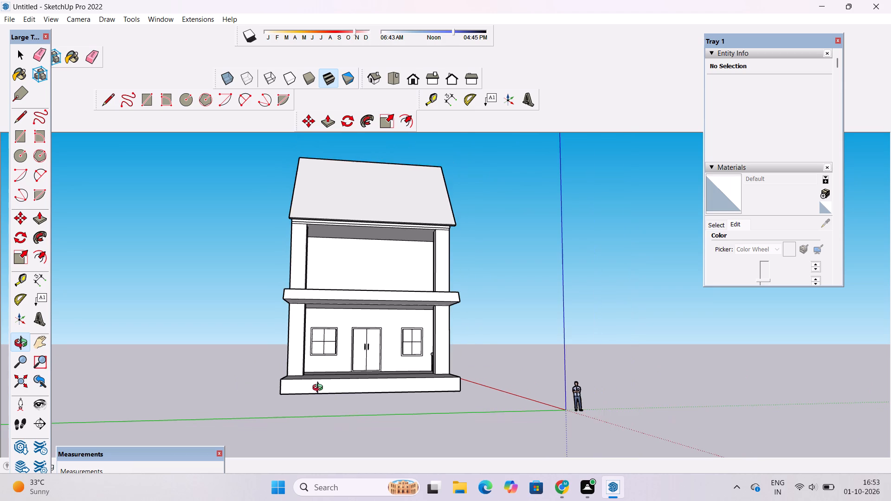
pyautogui.scroll(-3, 325, 386)
pyautogui.scroll(5, 349, 376)
pyautogui.moveTo(565, 344); pyautogui.dragTo(486, 385)
pyautogui.moveTo(553, 381); pyautogui.dragTo(550, 381)
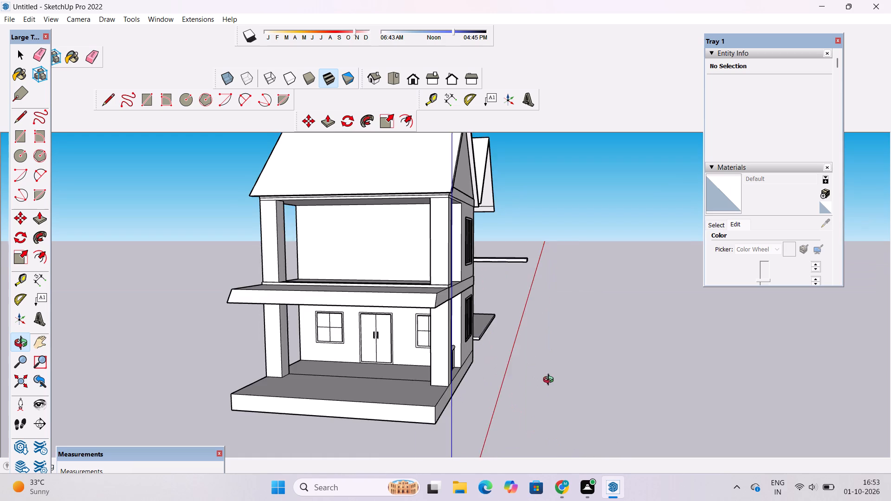
pyautogui.moveTo(550, 381); pyautogui.dragTo(529, 379)
pyautogui.keyDown('shift'); pyautogui.moveTo(527, 375); pyautogui.dragTo(613, 373); pyautogui.keyUp('shift')
pyautogui.scroll(3, 610, 373)
pyautogui.moveTo(610, 373); pyautogui.dragTo(582, 378)
pyautogui.scroll(1, 562, 380)
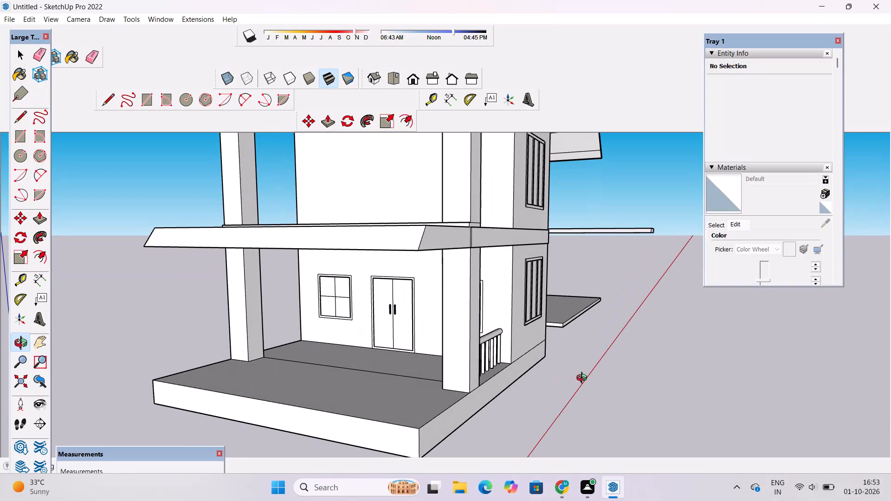
pyautogui.moveTo(592, 382); pyautogui.dragTo(592, 382)
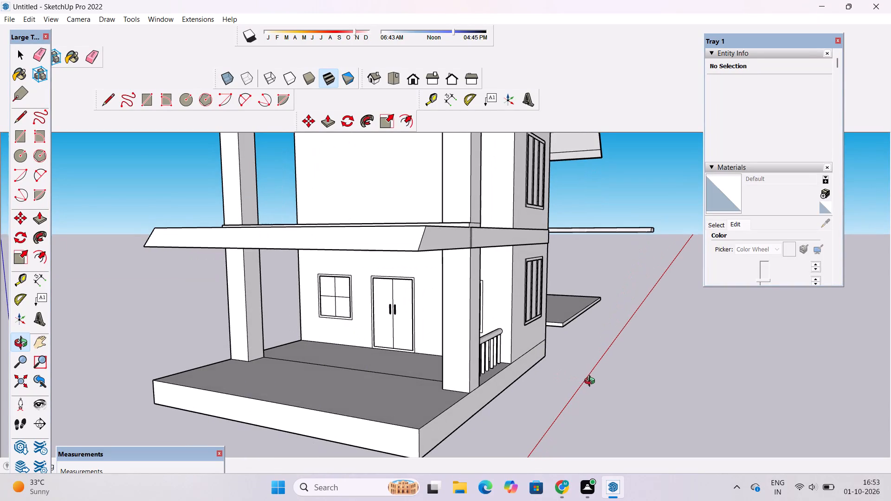
pyautogui.moveTo(592, 382); pyautogui.dragTo(558, 389)
pyautogui.scroll(-2, 549, 376)
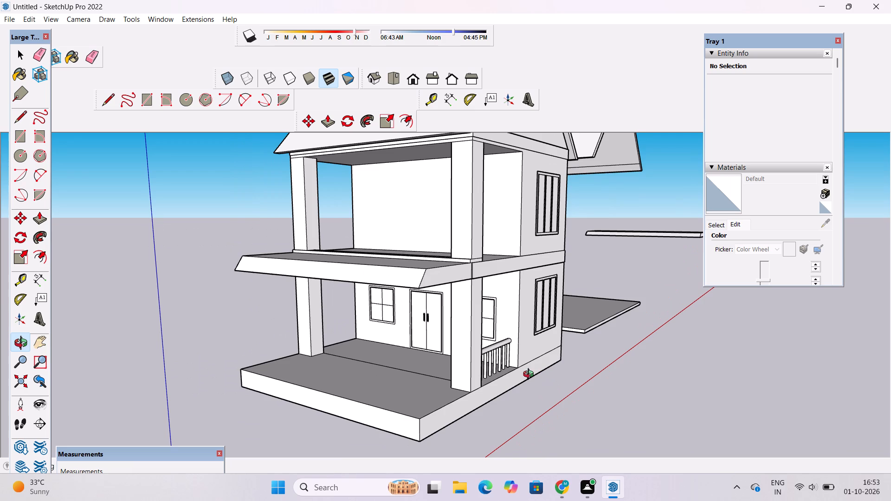
pyautogui.moveTo(543, 375); pyautogui.dragTo(491, 390)
pyautogui.keyDown('shift'); pyautogui.moveTo(488, 392); pyautogui.dragTo(511, 375); pyautogui.keyUp('shift')
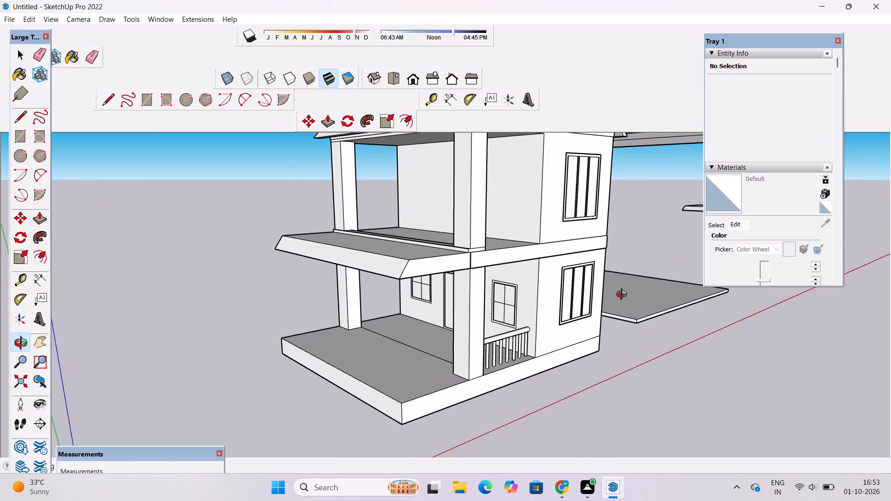
pyautogui.scroll(-1, 558, 313)
pyautogui.moveTo(558, 315); pyautogui.dragTo(551, 318)
pyautogui.scroll(-5, 550, 318)
pyautogui.scroll(4, 550, 318)
pyautogui.moveTo(585, 316); pyautogui.dragTo(539, 337)
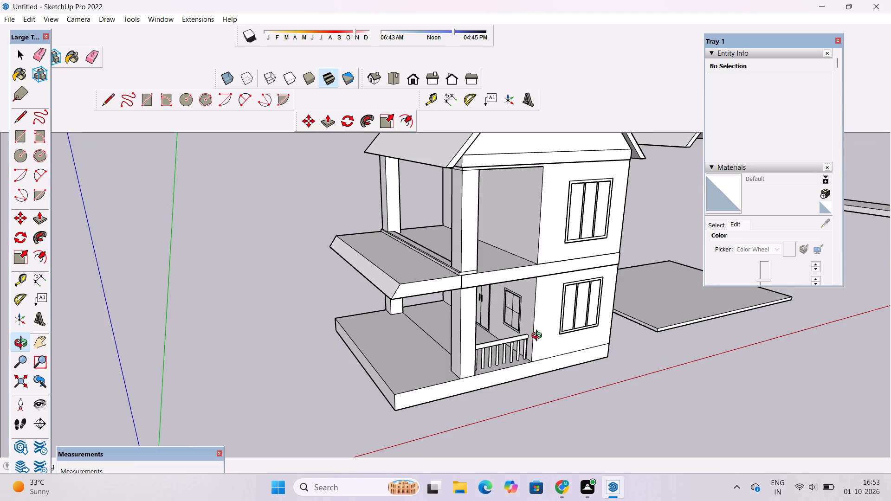
pyautogui.scroll(2, 539, 337)
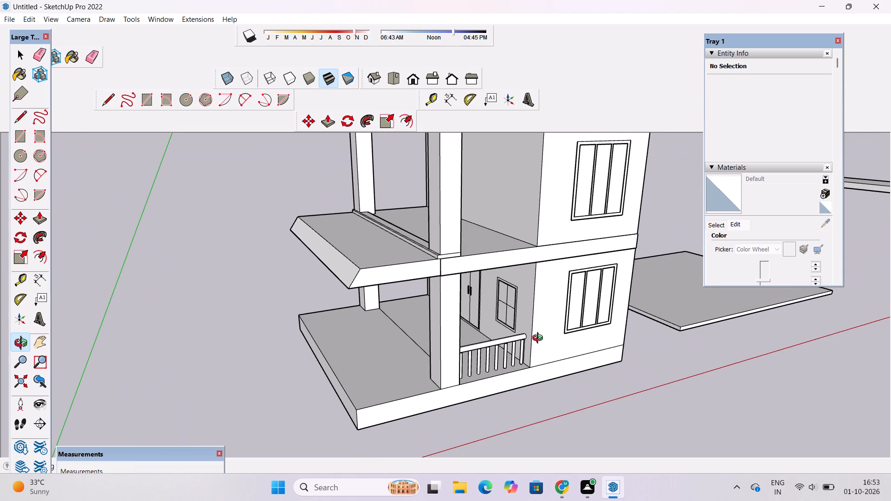
pyautogui.moveTo(567, 359); pyautogui.dragTo(525, 359)
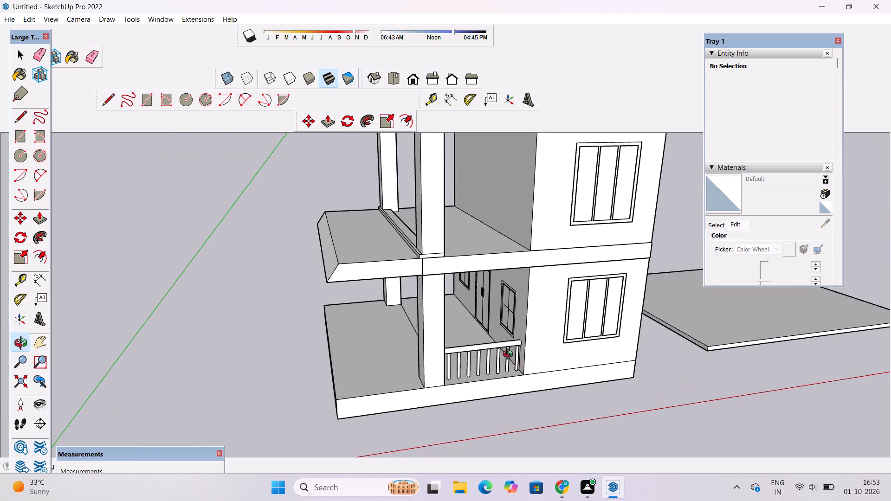
# Erase the leftover vertical line on the house wall beside the last baluster, below the handrail's end.
pyautogui.keyDown('shift'); pyautogui.moveTo(504, 355); pyautogui.dragTo(506, 381); pyautogui.keyUp('shift')
pyautogui.scroll(6, 494, 394)
pyautogui.keyDown('shift'); pyautogui.moveTo(540, 394); pyautogui.dragTo(480, 394); pyautogui.keyUp('shift')
pyautogui.scroll(10, 482, 393)
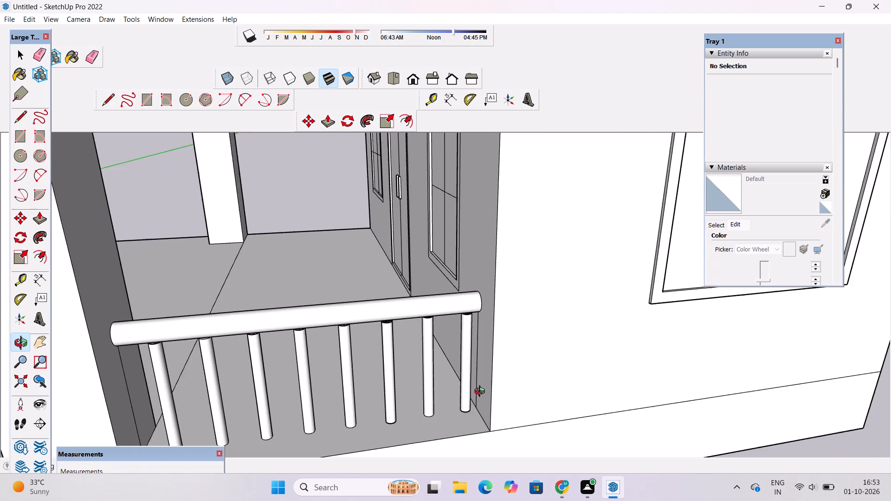
pyautogui.moveTo(482, 392); pyautogui.dragTo(475, 383)
pyautogui.press('e')
pyautogui.scroll(4, 481, 369)
pyautogui.moveTo(478, 336); pyautogui.dragTo(473, 347)
pyautogui.scroll(-5, 473, 347)
# Draw a 16' line across the porch floor at the open end opposite the railing, from the pillar's base to the house wall.
pyautogui.press('o')
pyautogui.scroll(-5, 474, 353)
pyautogui.moveTo(308, 431); pyautogui.dragTo(594, 392)
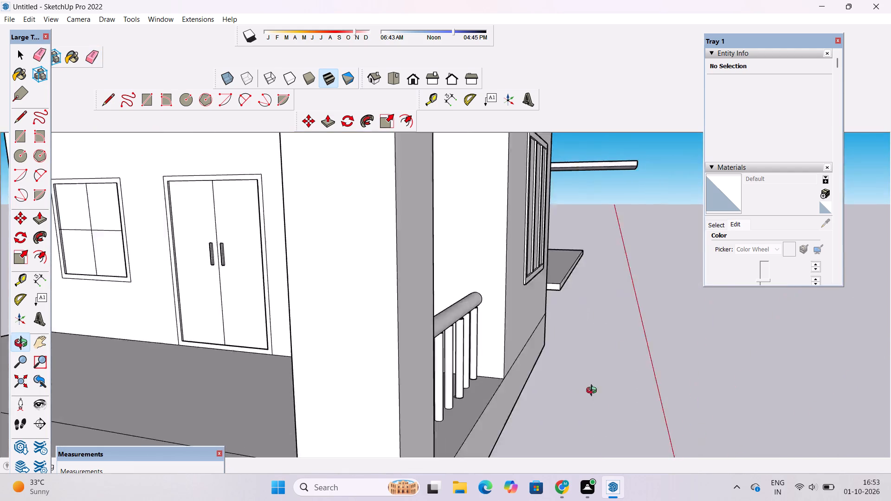
pyautogui.moveTo(594, 392); pyautogui.dragTo(728, 346)
pyautogui.scroll(-11, 730, 338)
pyautogui.moveTo(460, 392); pyautogui.dragTo(622, 443)
pyautogui.keyDown('shift'); pyautogui.moveTo(470, 433); pyautogui.dragTo(561, 393); pyautogui.keyUp('shift')
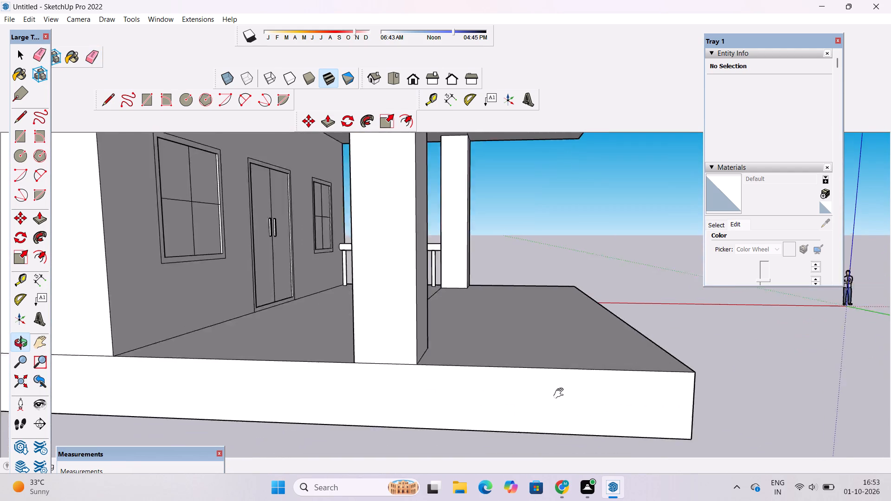
pyautogui.keyDown('shift'); pyautogui.moveTo(561, 393); pyautogui.dragTo(564, 392); pyautogui.keyUp('shift')
pyautogui.scroll(2, 438, 381)
pyautogui.moveTo(404, 377); pyautogui.dragTo(414, 403)
pyautogui.keyDown('shift'); pyautogui.moveTo(378, 410); pyautogui.dragTo(487, 374); pyautogui.keyUp('shift')
pyautogui.scroll(-2, 493, 372)
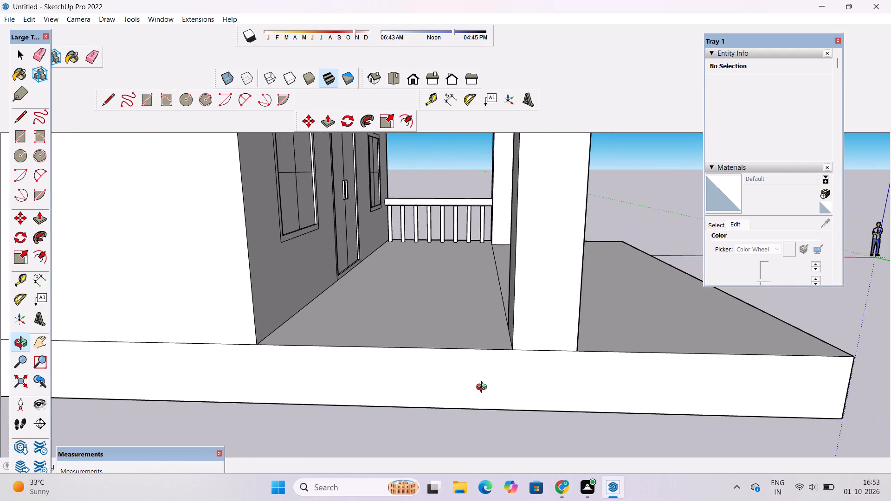
pyautogui.scroll(2, 437, 365)
pyautogui.moveTo(437, 365); pyautogui.dragTo(440, 406)
pyautogui.keyDown('shift'); pyautogui.moveTo(440, 411); pyautogui.dragTo(510, 379); pyautogui.keyUp('shift')
pyautogui.moveTo(489, 383); pyautogui.dragTo(561, 397)
pyautogui.keyDown('shift'); pyautogui.moveTo(559, 396); pyautogui.dragTo(497, 389); pyautogui.keyUp('shift')
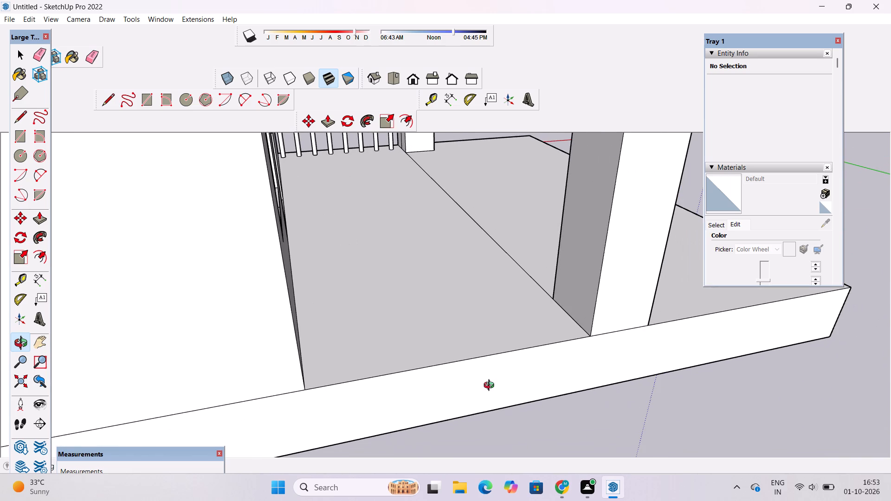
pyautogui.press('l')
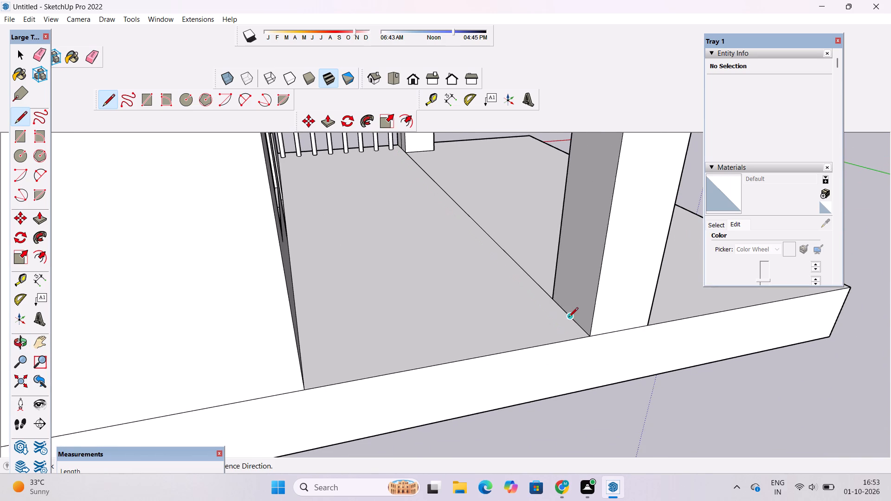
pyautogui.click(568, 318)
pyautogui.press('o')
pyautogui.moveTo(508, 328); pyautogui.dragTo(439, 339)
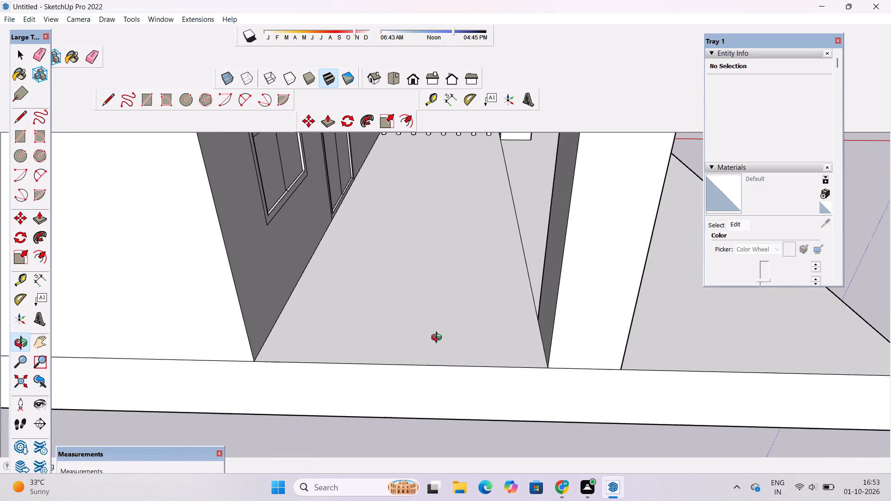
pyautogui.press('l')
pyautogui.click(267, 337)
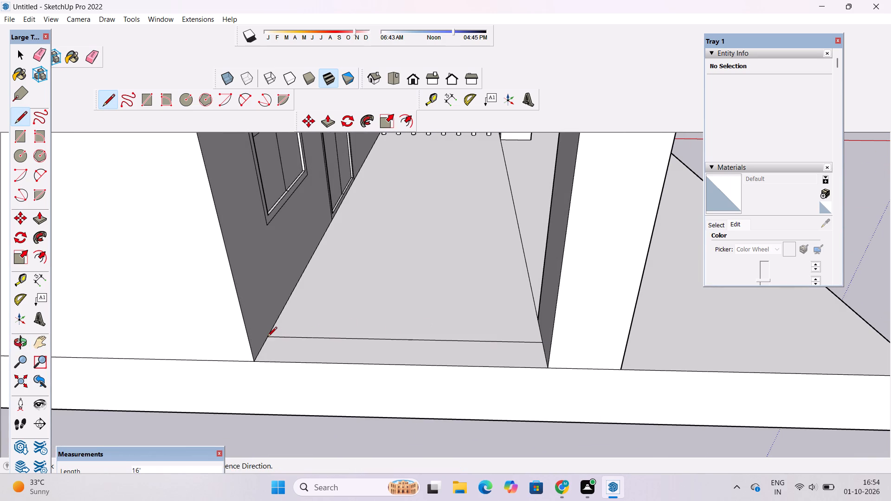
pyautogui.press('space')
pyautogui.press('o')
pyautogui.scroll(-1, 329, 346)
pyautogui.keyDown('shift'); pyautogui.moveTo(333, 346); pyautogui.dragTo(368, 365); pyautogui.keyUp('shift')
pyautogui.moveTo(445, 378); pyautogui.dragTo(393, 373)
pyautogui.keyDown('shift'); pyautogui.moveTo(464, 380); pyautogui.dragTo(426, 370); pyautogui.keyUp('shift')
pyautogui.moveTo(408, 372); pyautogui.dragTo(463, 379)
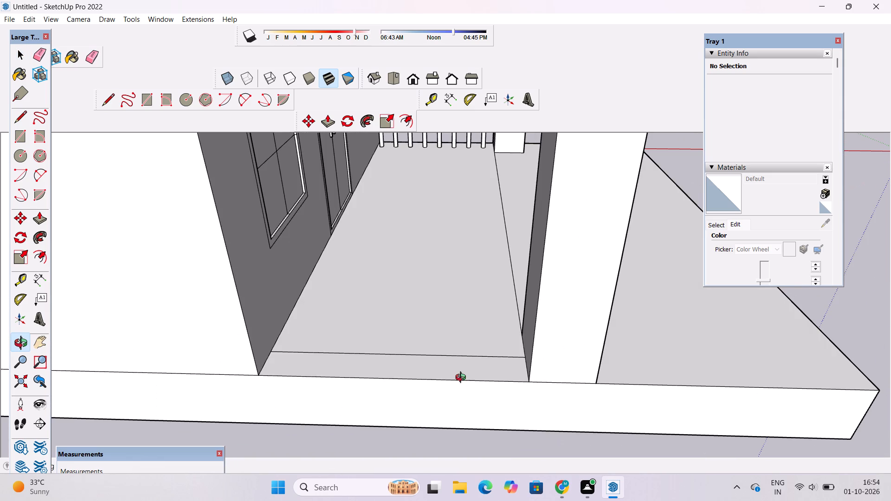